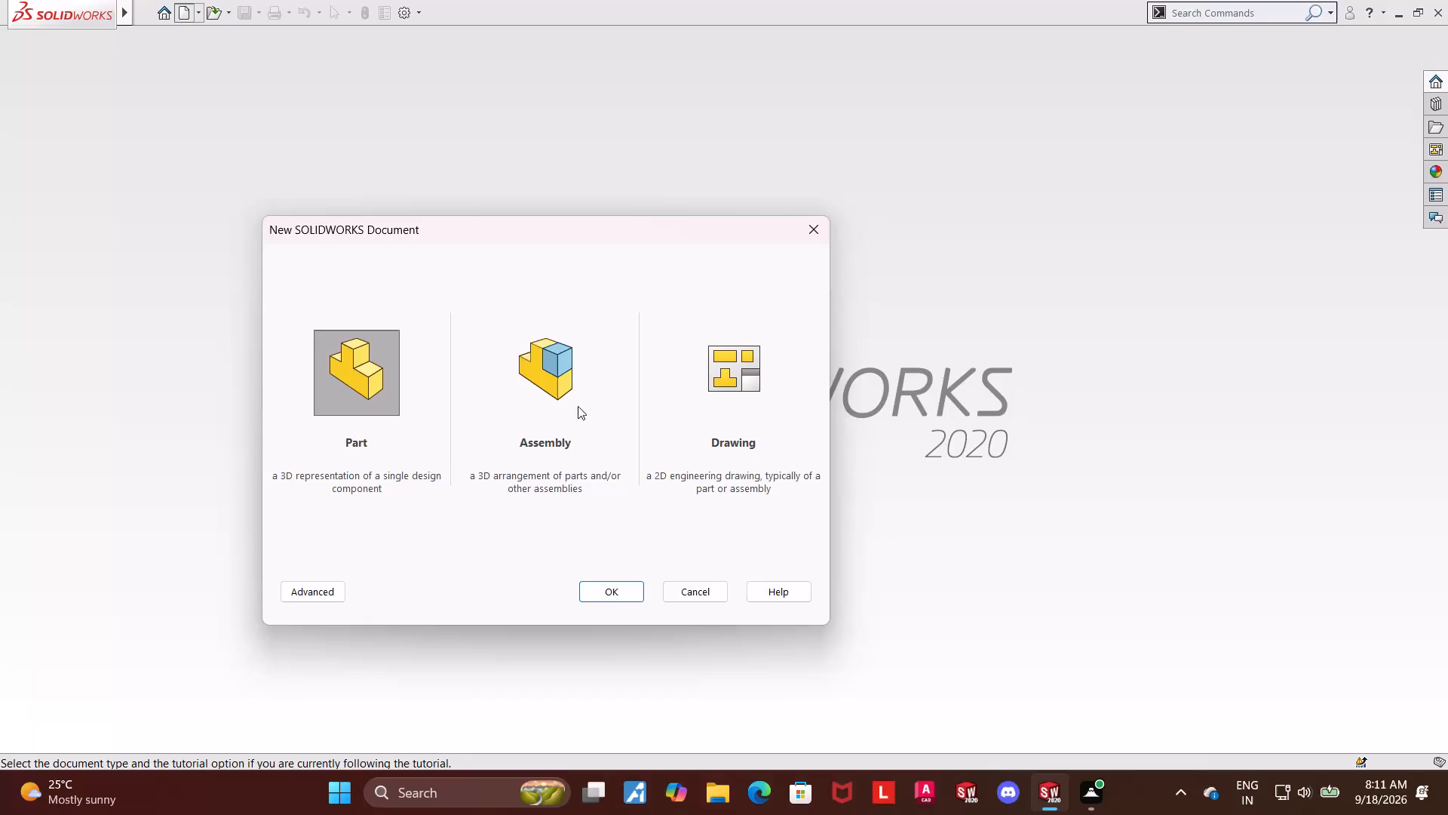
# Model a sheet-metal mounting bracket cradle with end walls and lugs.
# Create a new part and start a sketch on the Top Plane.
pyautogui.doubleClick(385, 376)
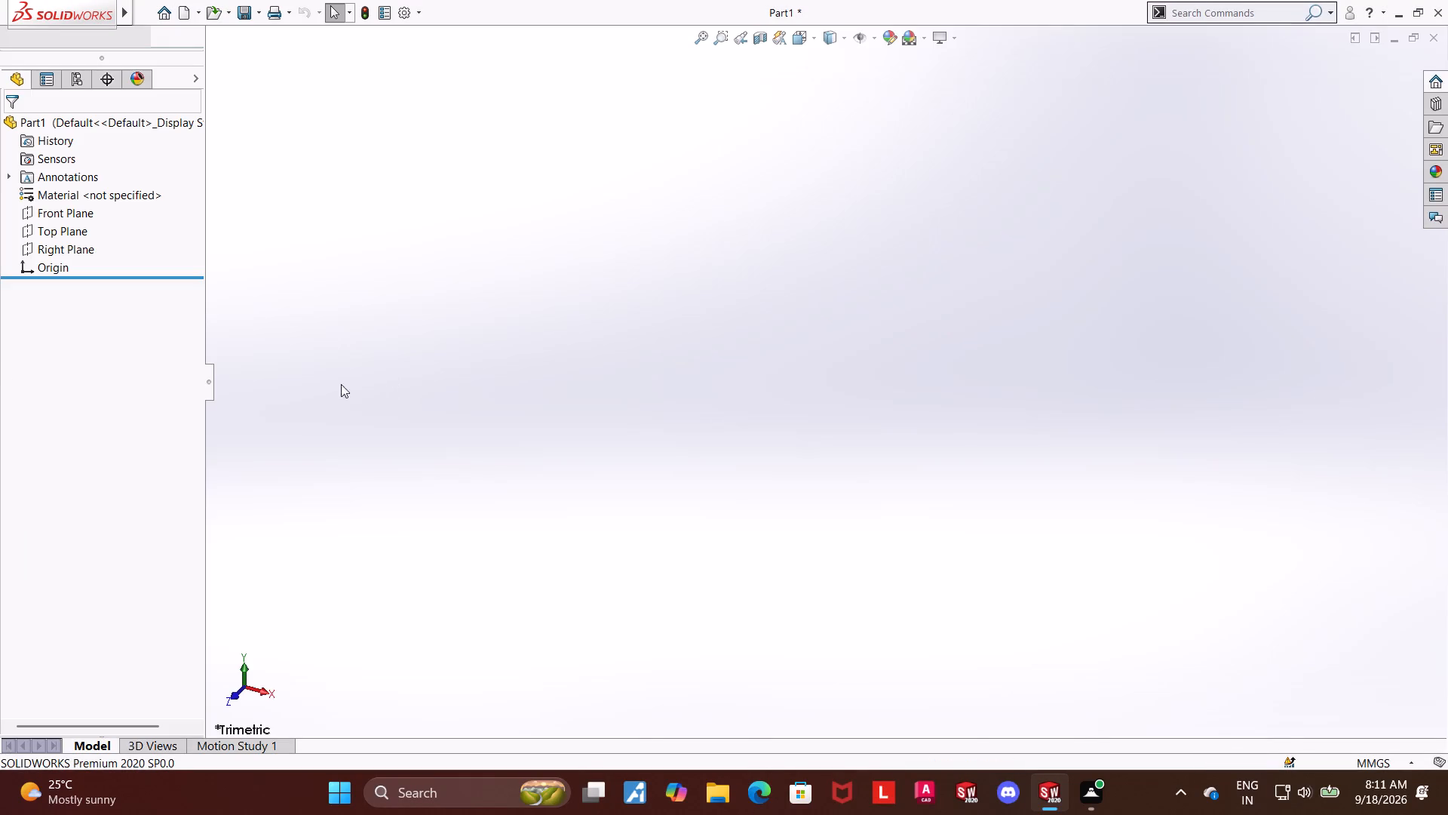
pyautogui.click(48, 234)
pyautogui.click(112, 288)
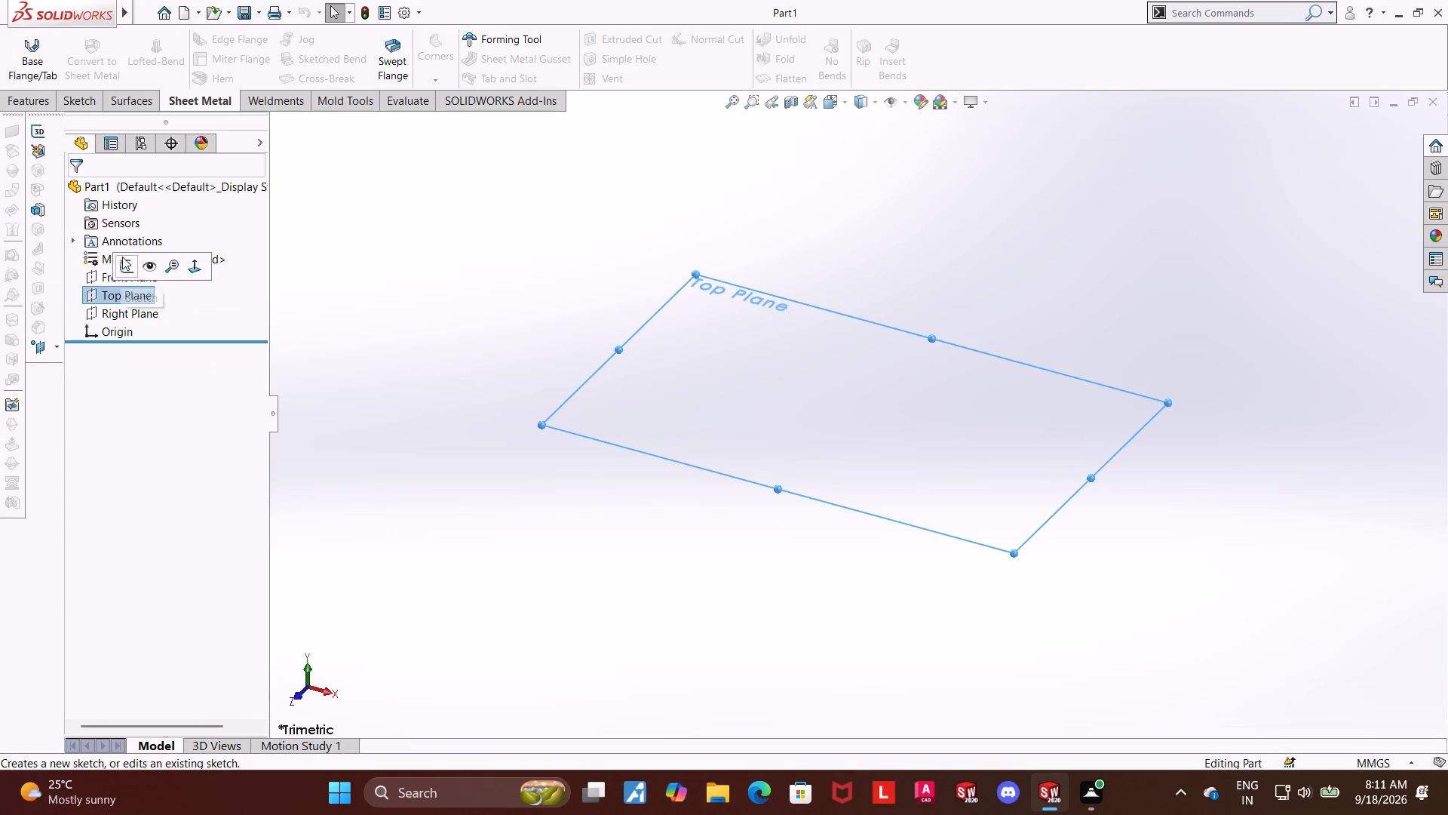
pyautogui.click(124, 263)
# Sketch connected lines from the origin: about 89 mm top edge, shoulder notch, 88 mm right side, 26 mm foot, 145 mm recess edge, and left foot.
pyautogui.click(140, 41)
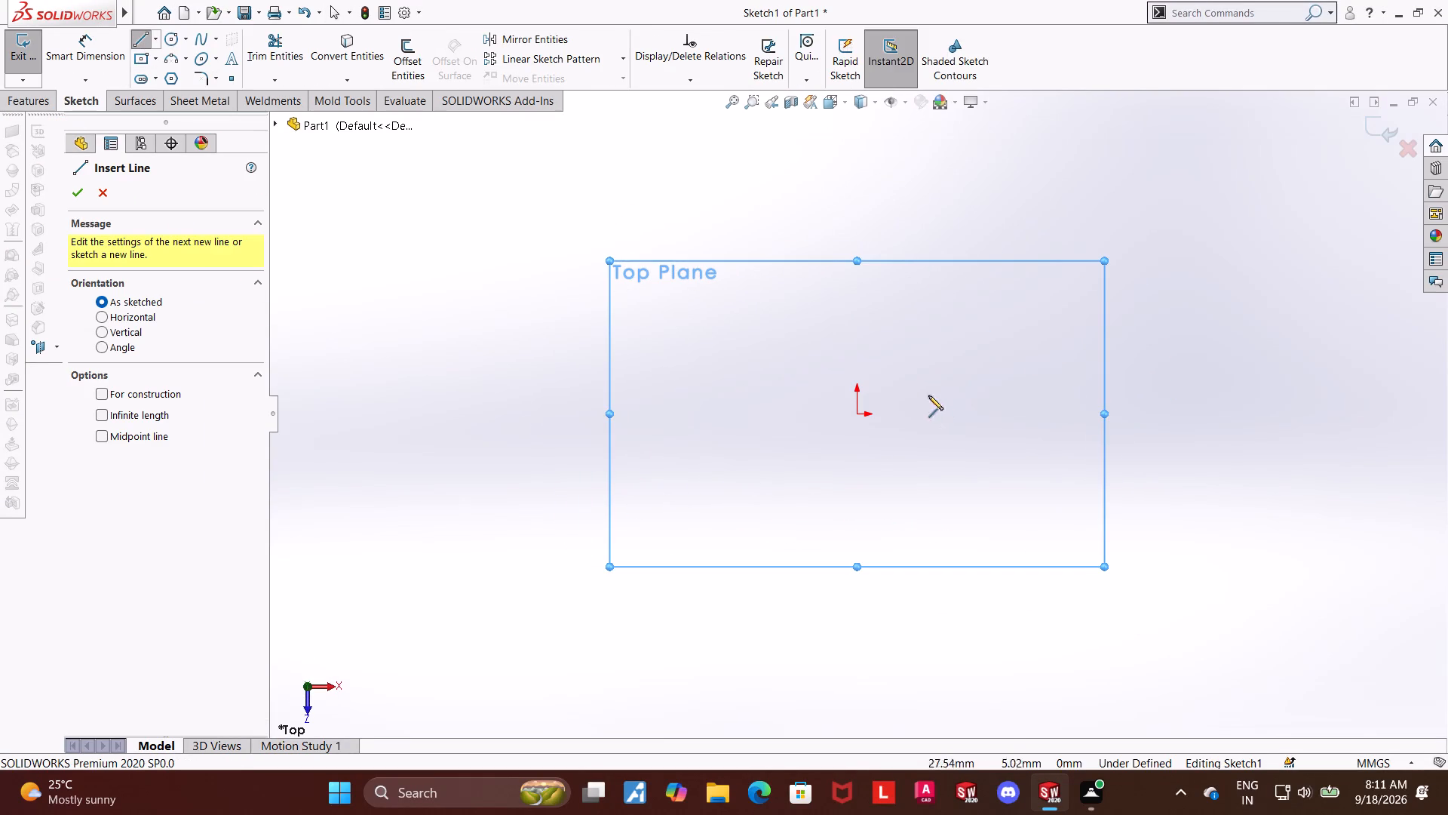
pyautogui.click(855, 412)
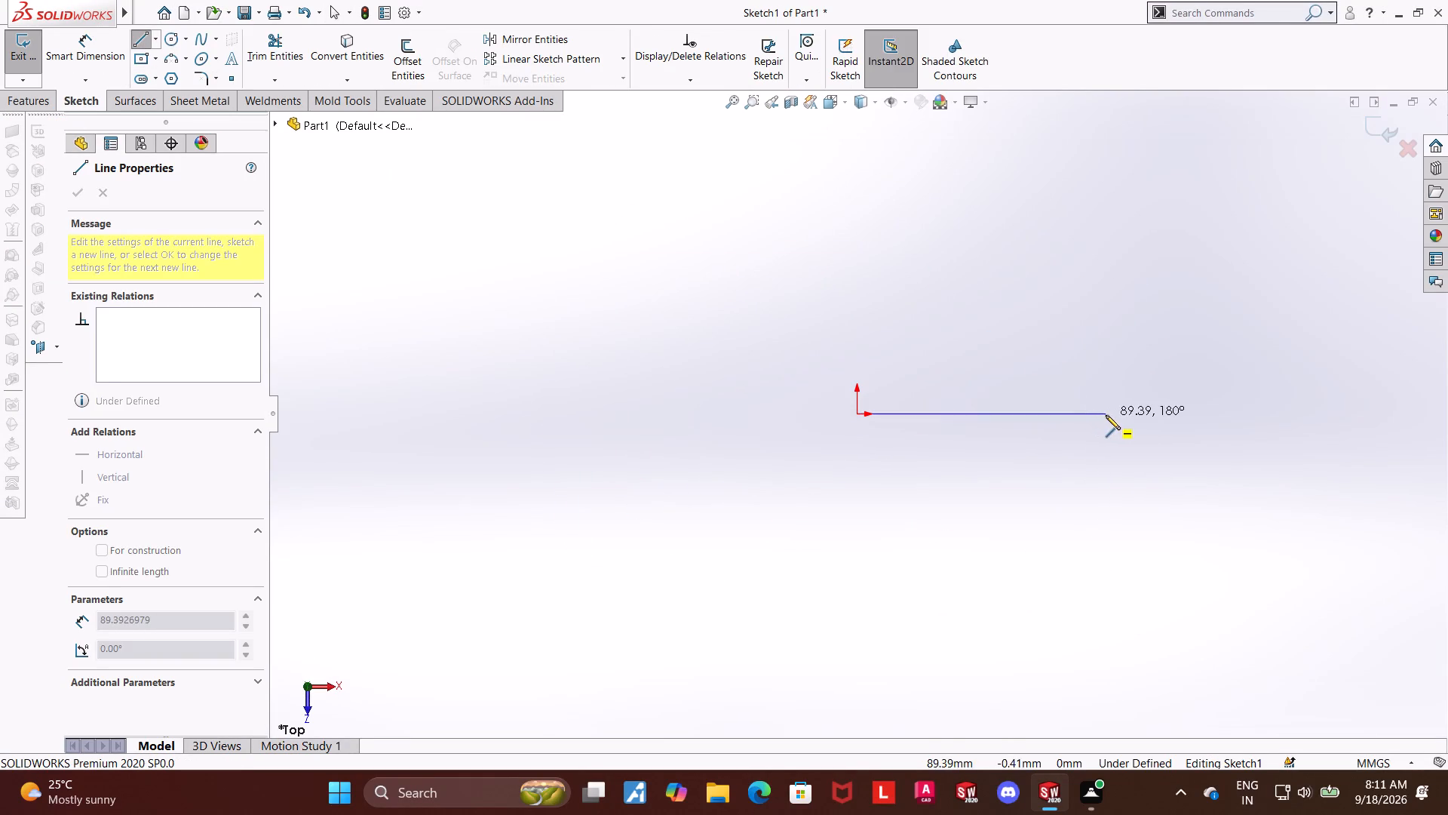
pyautogui.click(1106, 415)
pyautogui.click(1108, 441)
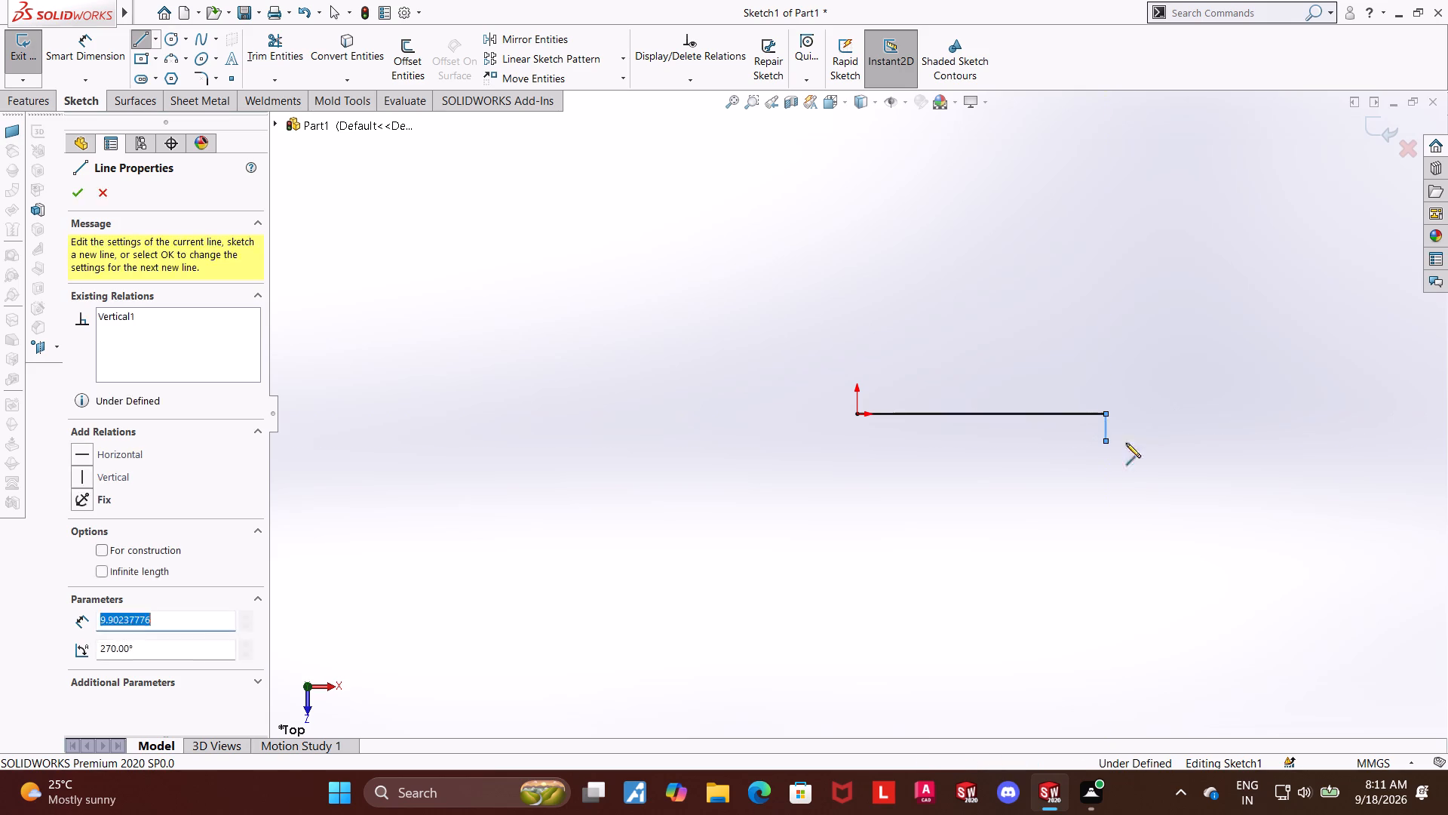
pyautogui.click(1149, 444)
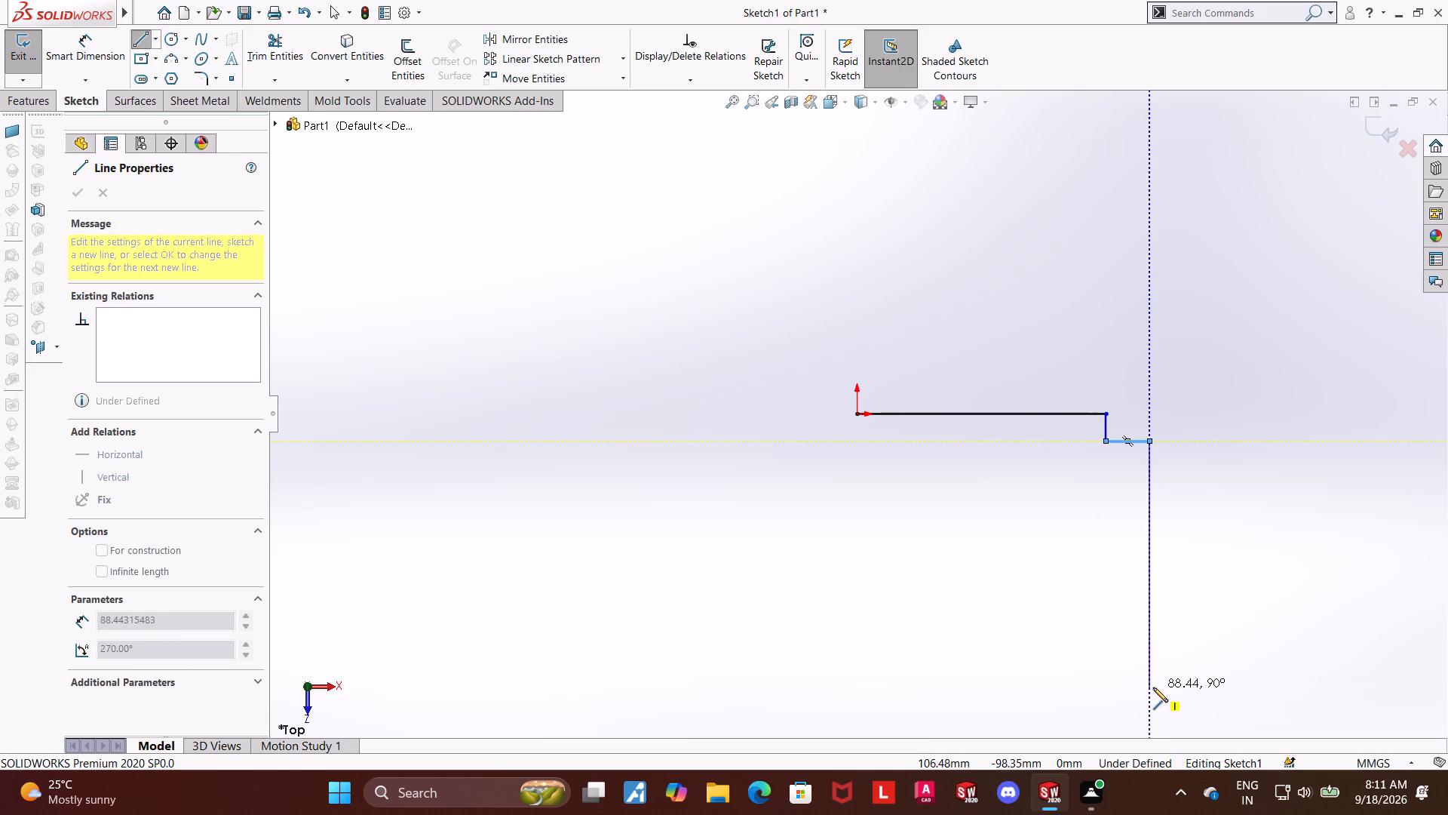
pyautogui.click(1153, 687)
pyautogui.click(1077, 690)
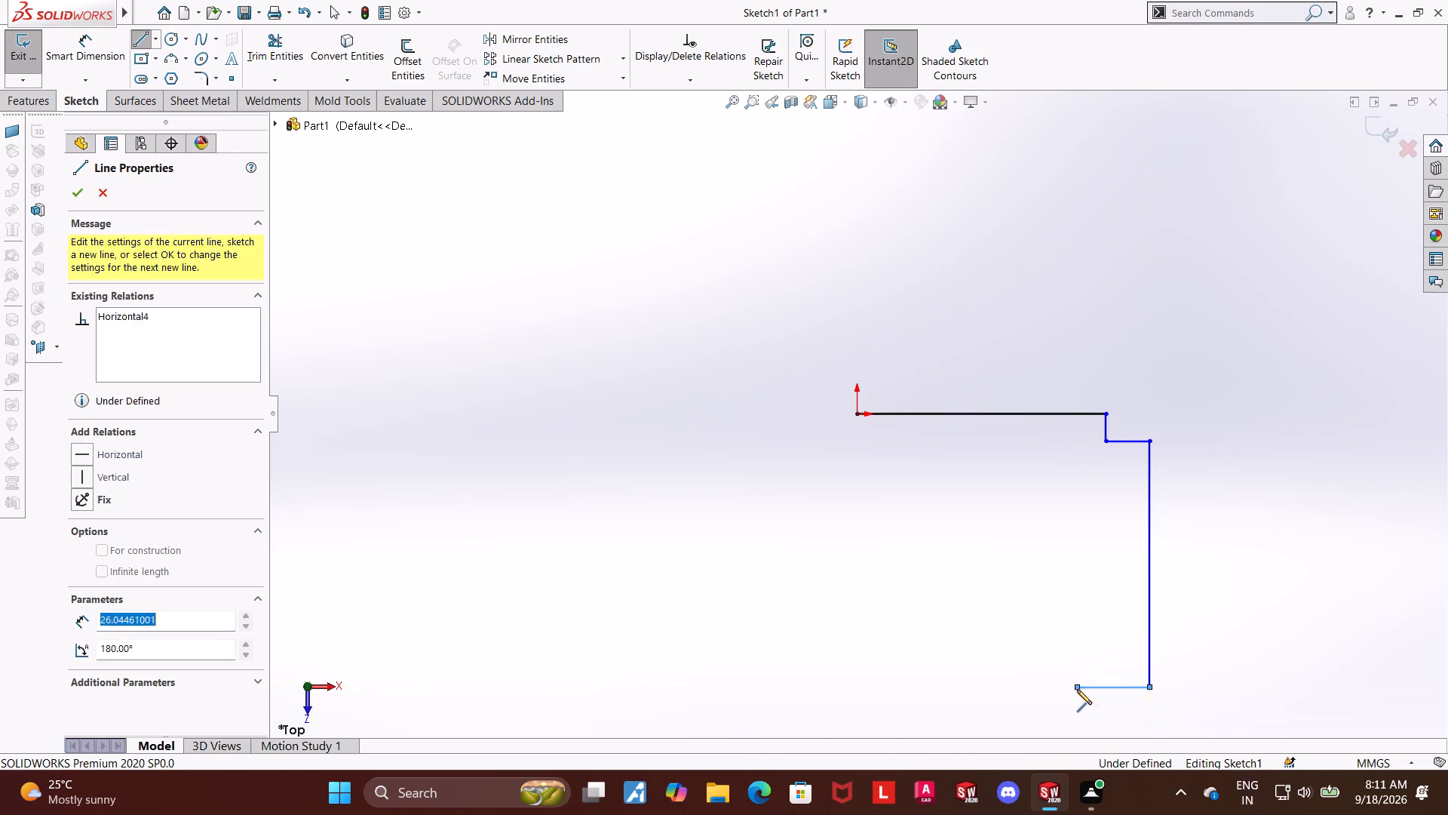
pyautogui.click(1077, 581)
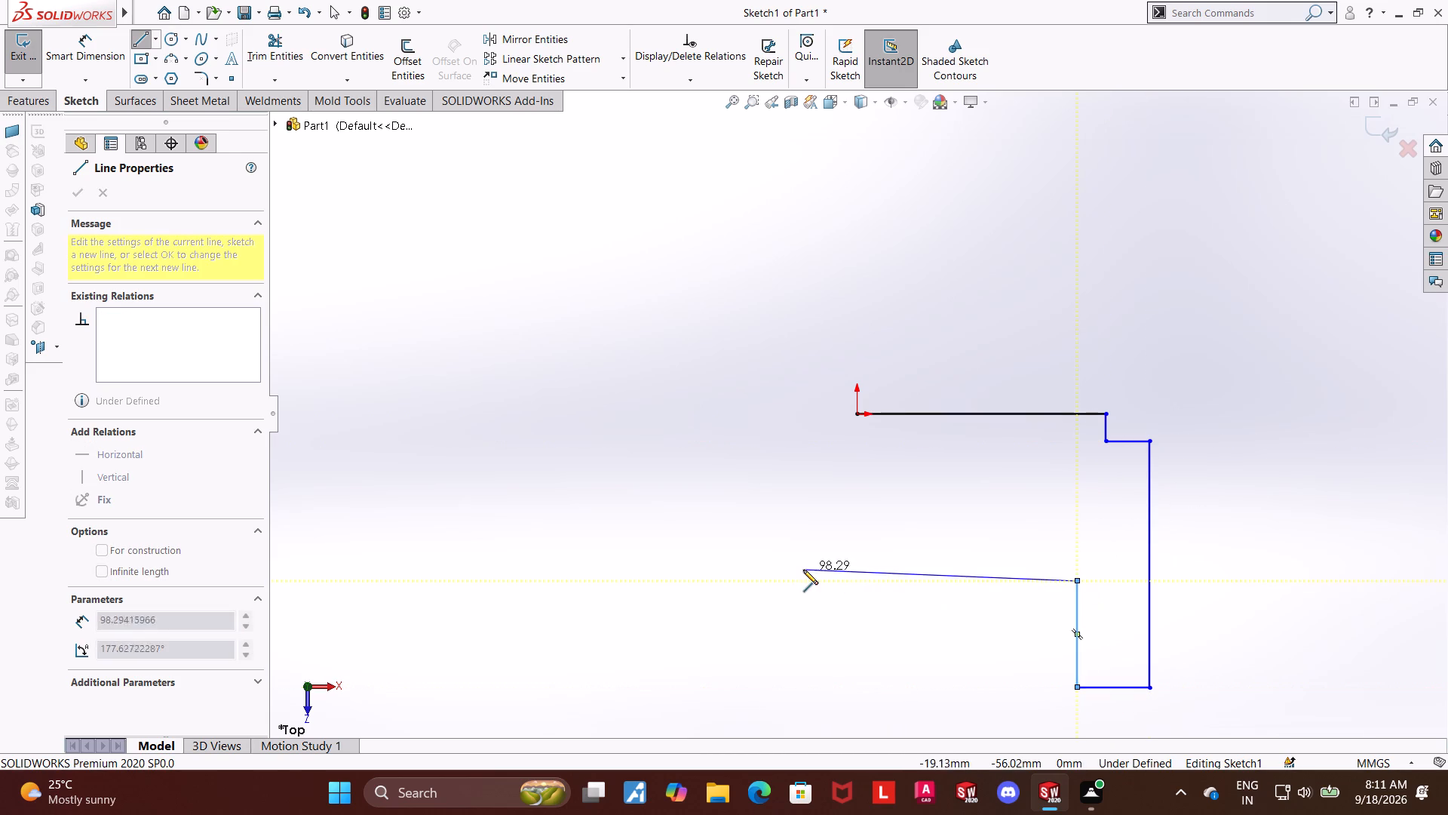
pyautogui.click(673, 584)
pyautogui.click(670, 678)
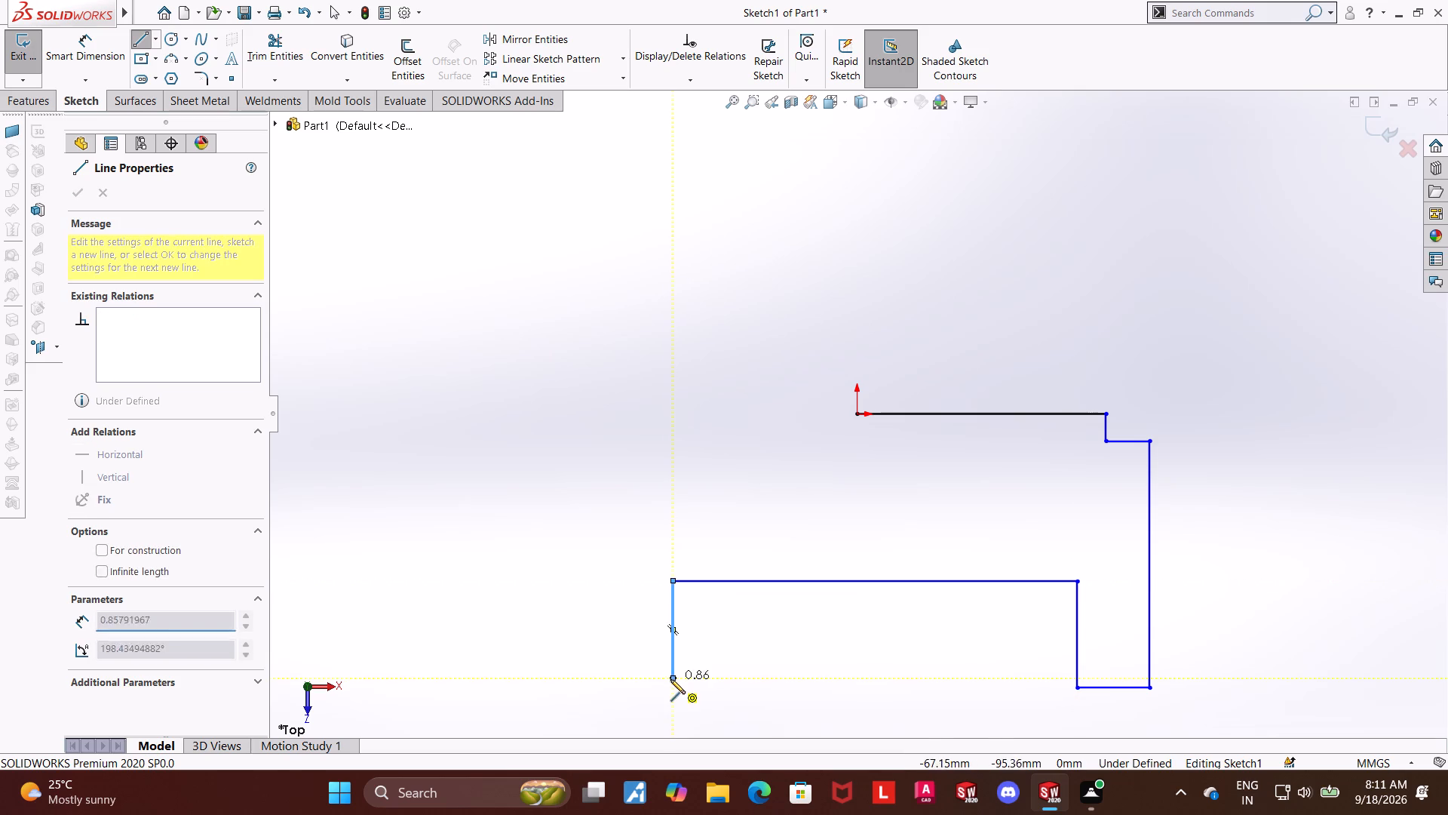
pyautogui.click(578, 682)
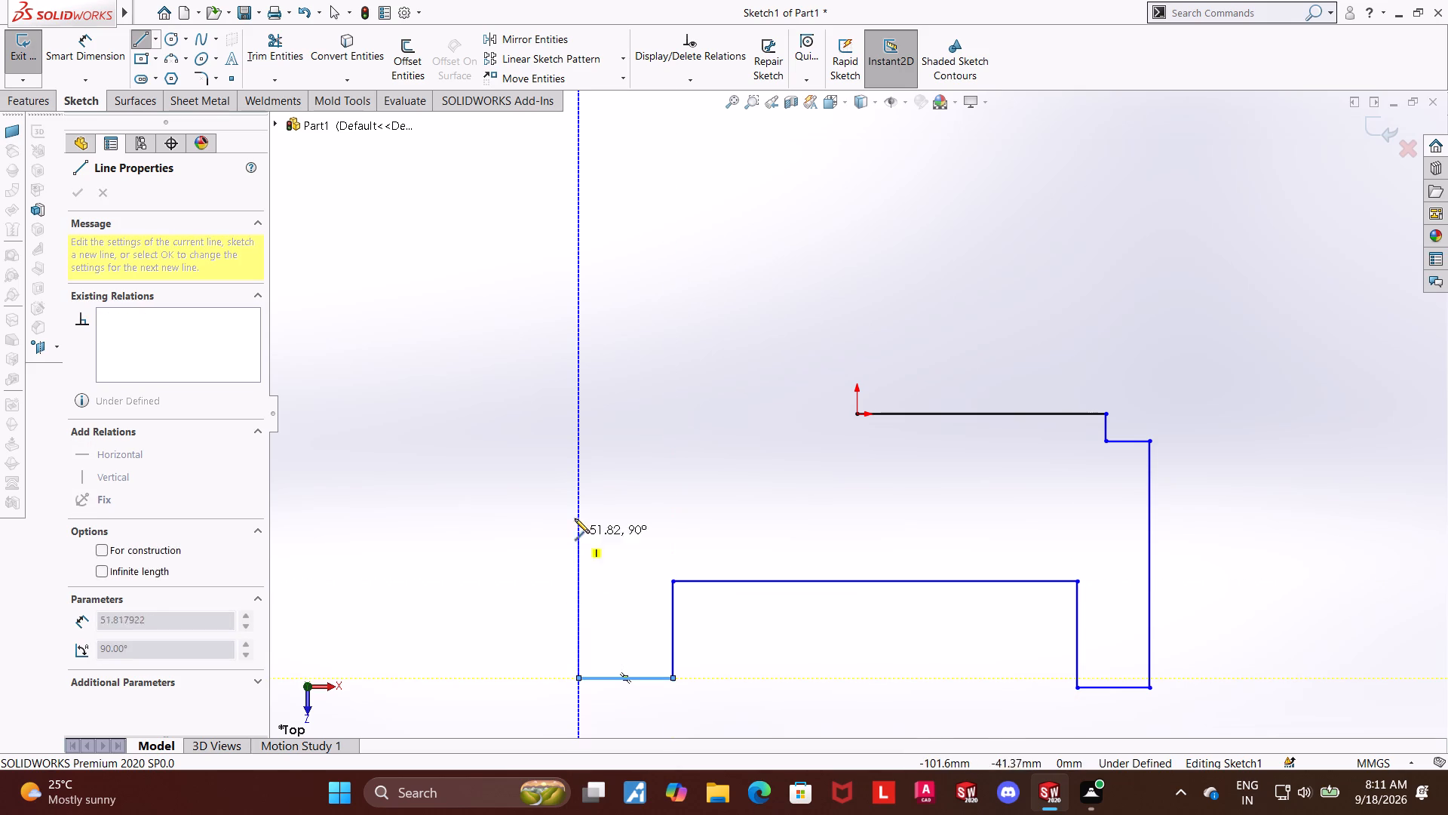
# Close the outline with a left side about 88 mm tall, a small shoulder notch, and an 83 mm top edge ending at the origin.
pyautogui.doubleClick(578, 439)
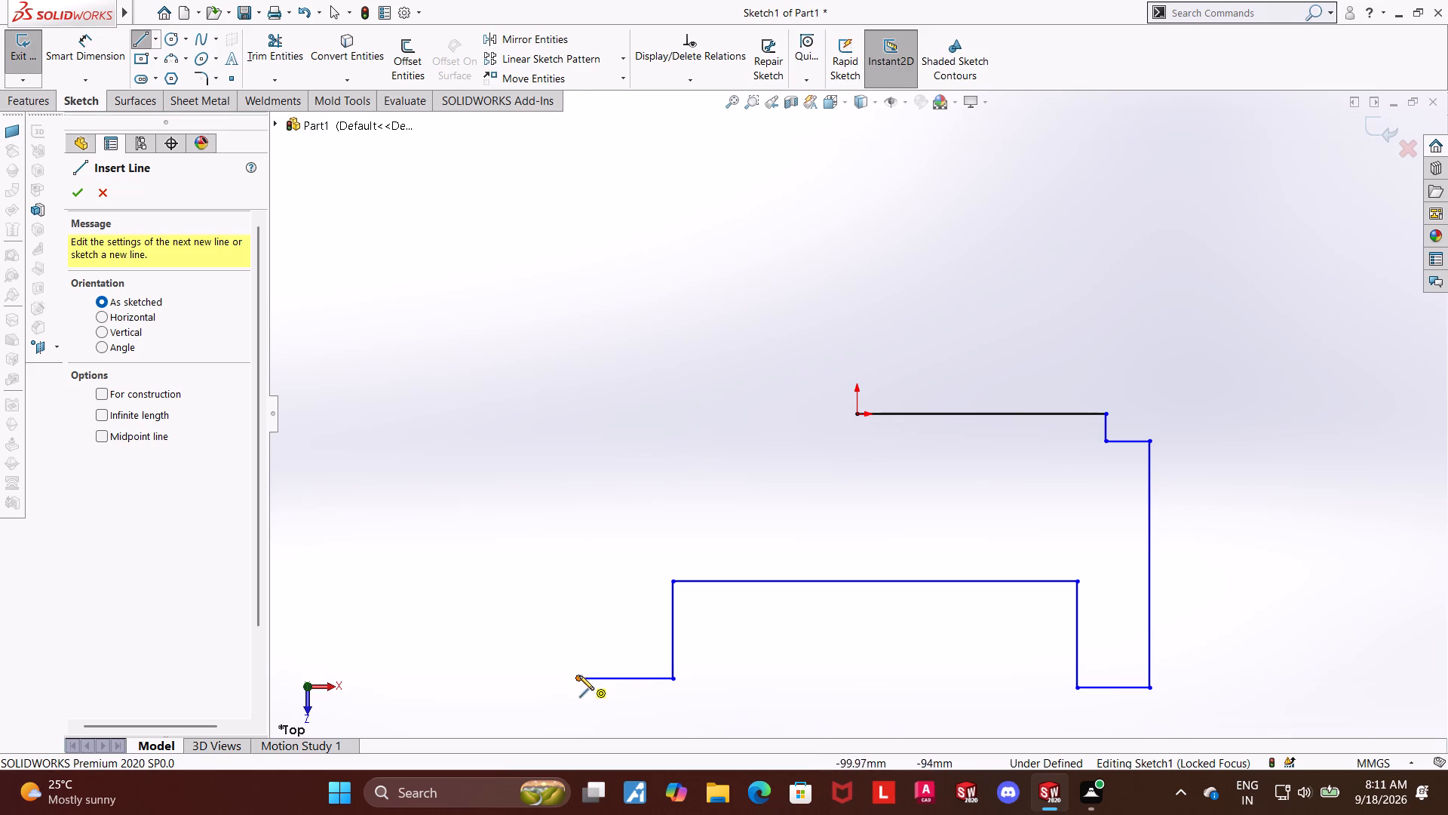
pyautogui.click(578, 675)
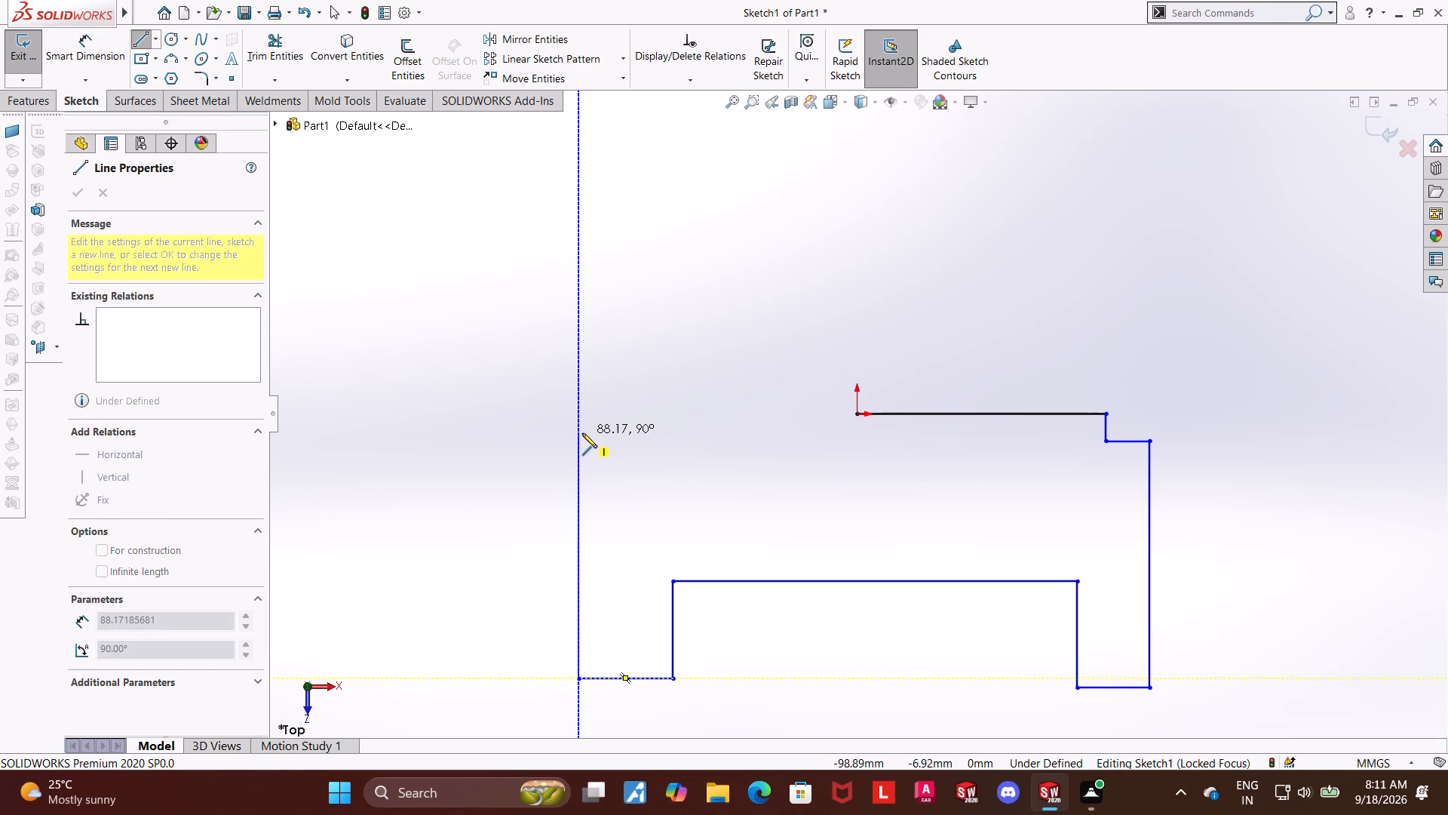
pyautogui.click(582, 433)
pyautogui.click(628, 434)
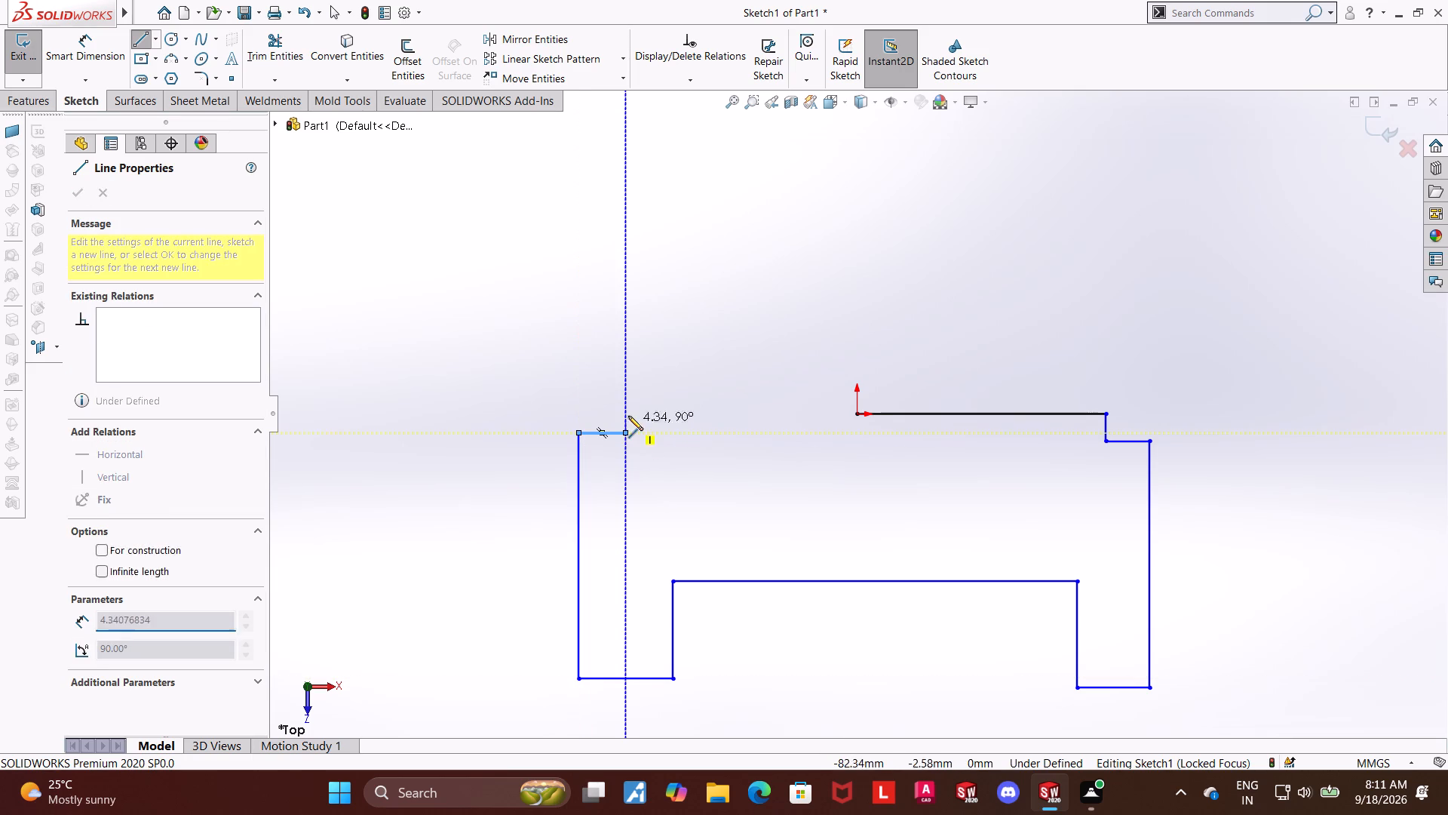
pyautogui.click(630, 414)
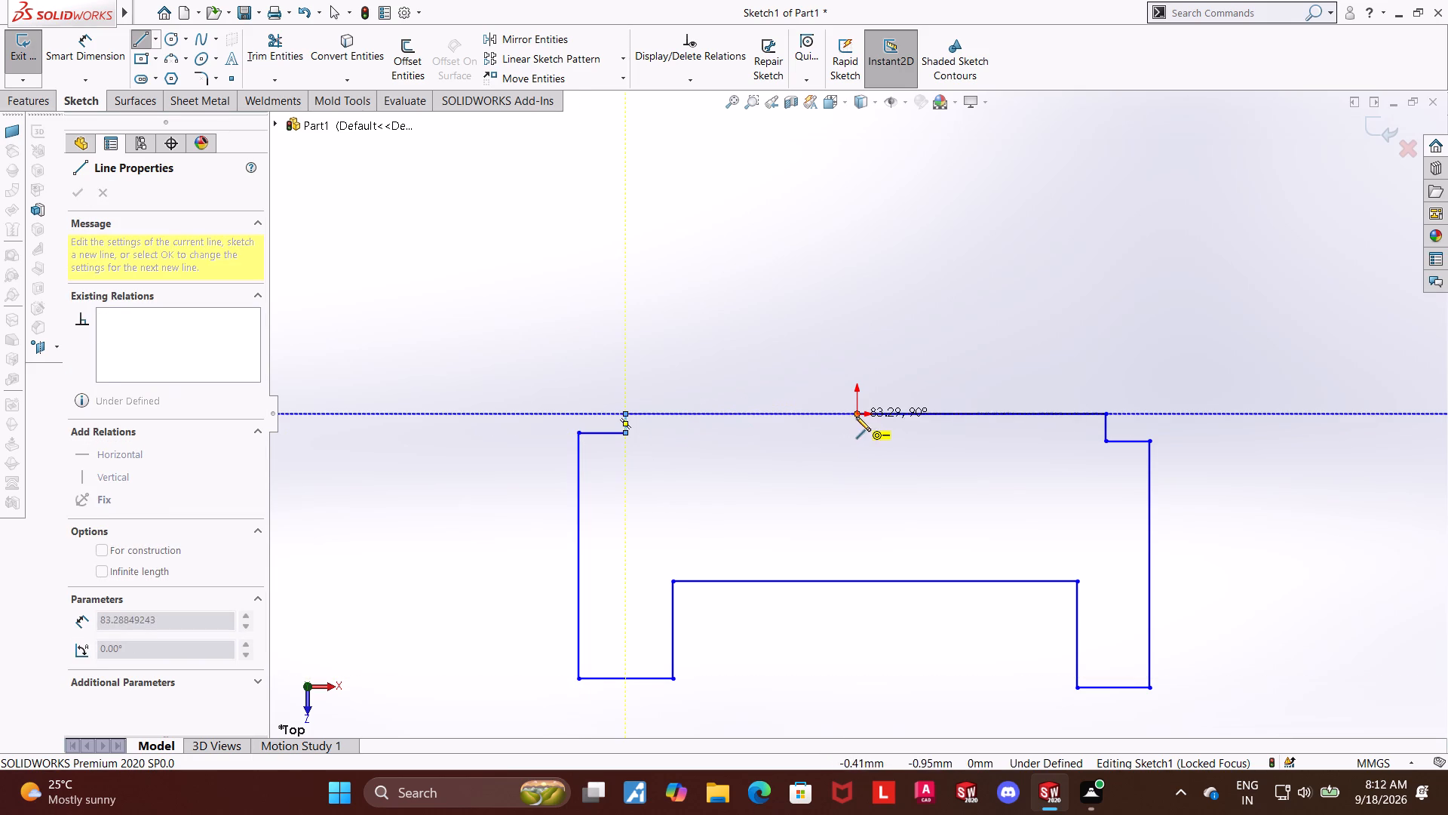
pyautogui.click(856, 417)
pyautogui.press('Escape')
pyautogui.press('Escape')
pyautogui.press('Escape')
pyautogui.press('Escape')
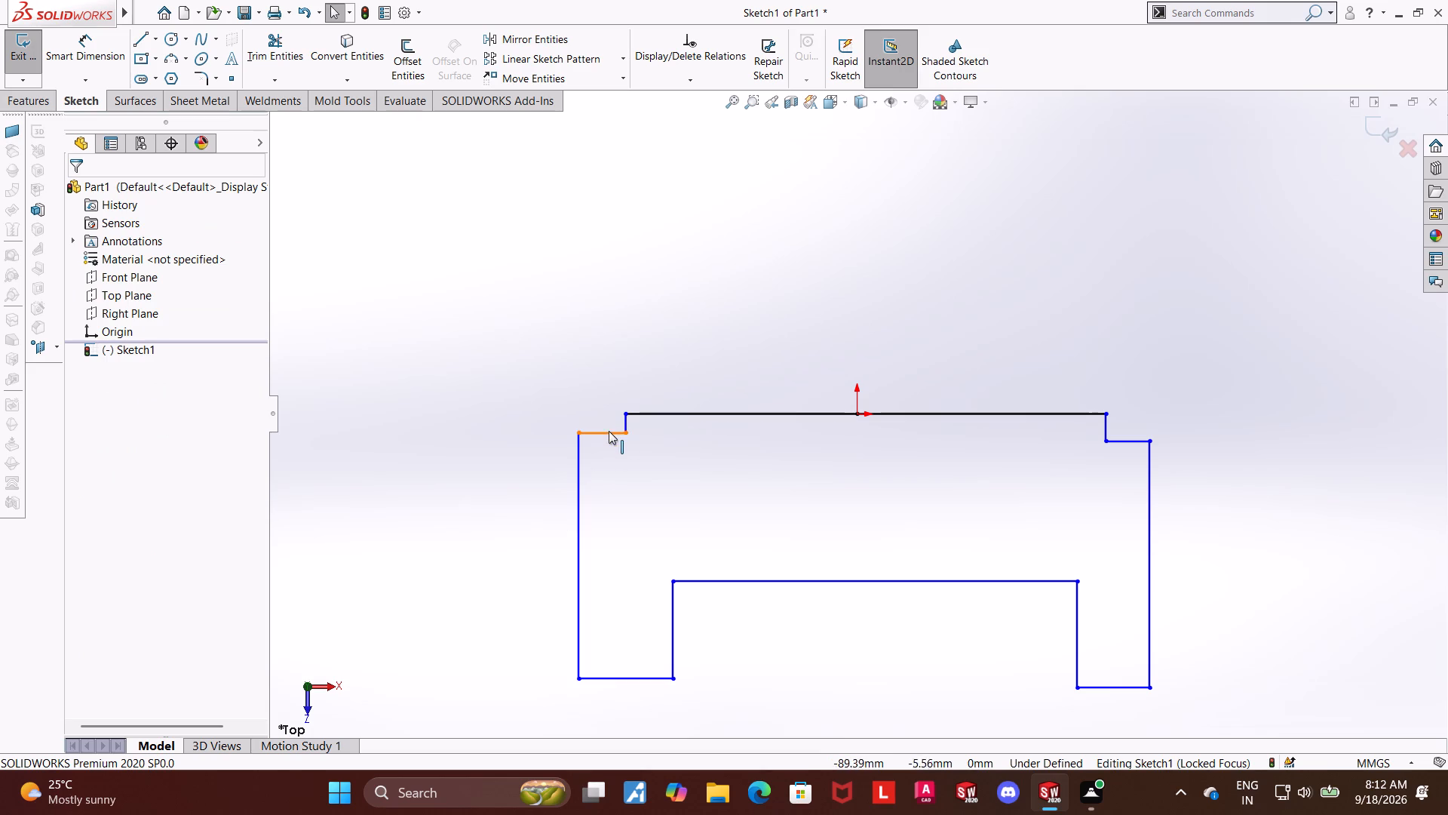
# Make the horizontal edges of the two upper shoulder notches collinear.
pyautogui.click(609, 432)
pyautogui.keyDown('ctrl'); pyautogui.click(1125, 442); pyautogui.keyUp('ctrl')
pyautogui.click(83, 507)
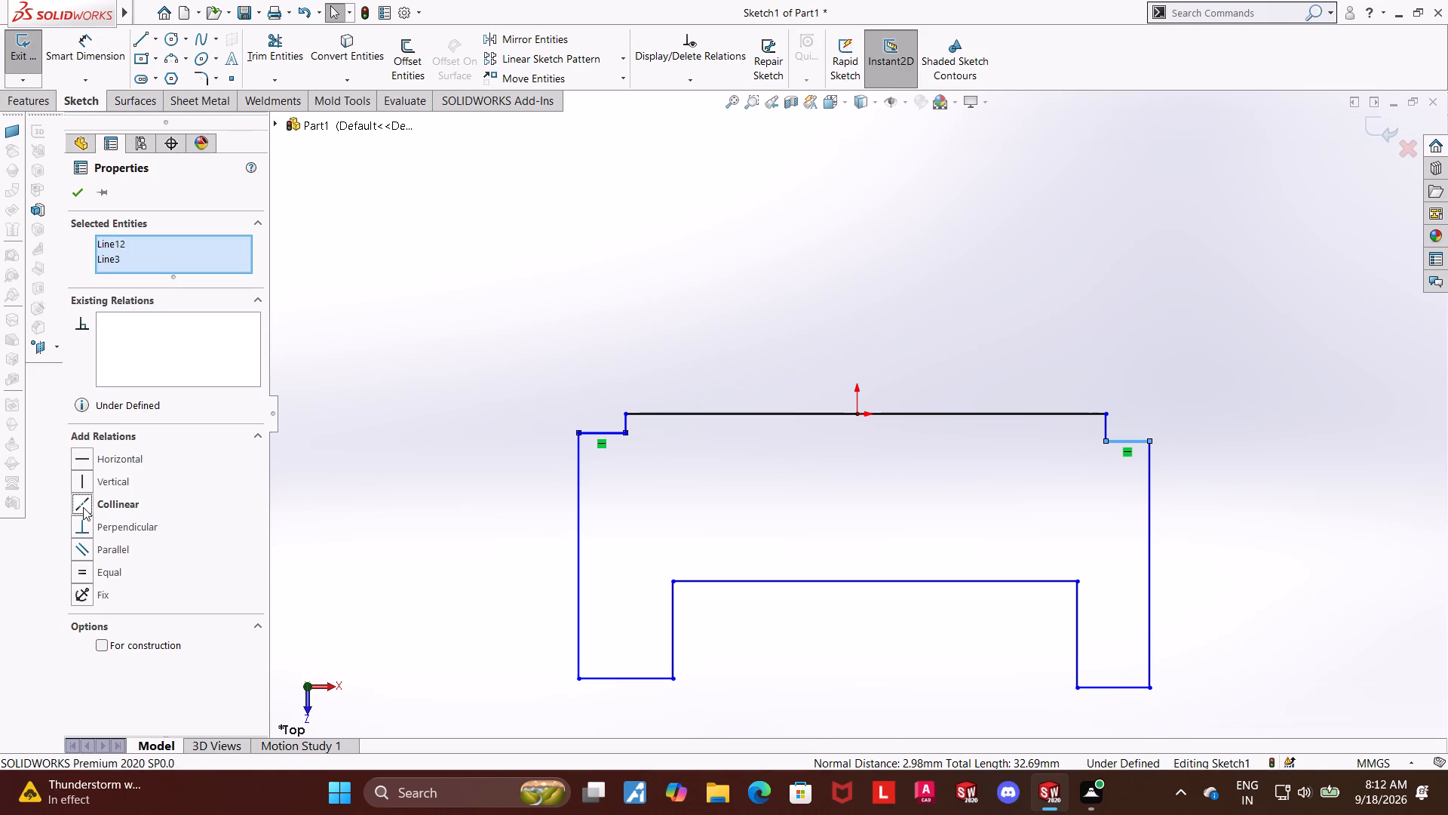
pyautogui.click(72, 193)
pyautogui.press('Escape')
pyautogui.press('Escape')
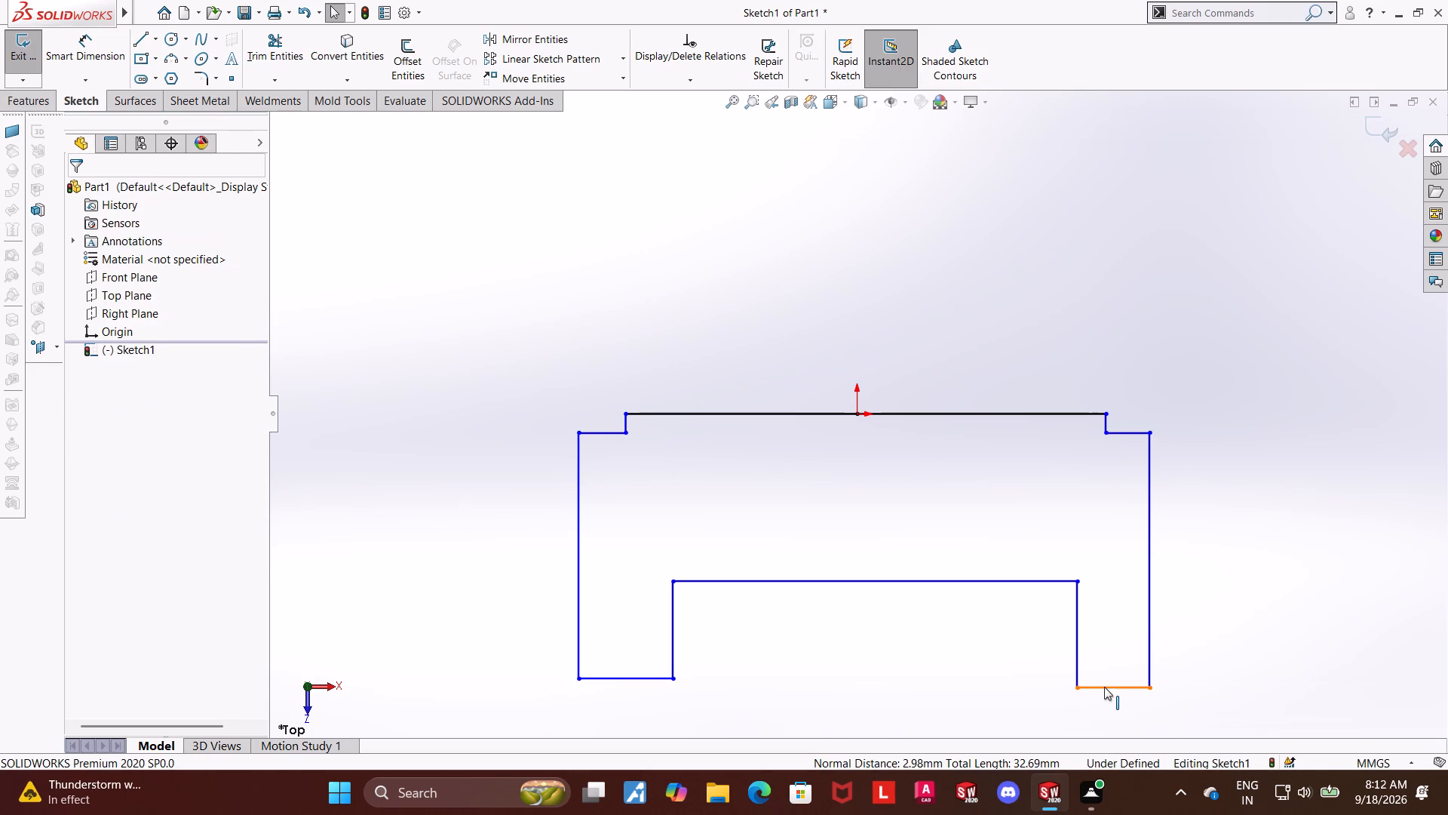
# Make the bottom edges of the two feet collinear.
pyautogui.click(1104, 687)
pyautogui.keyDown('ctrl'); pyautogui.click(631, 683); pyautogui.keyUp('ctrl')
pyautogui.click(87, 504)
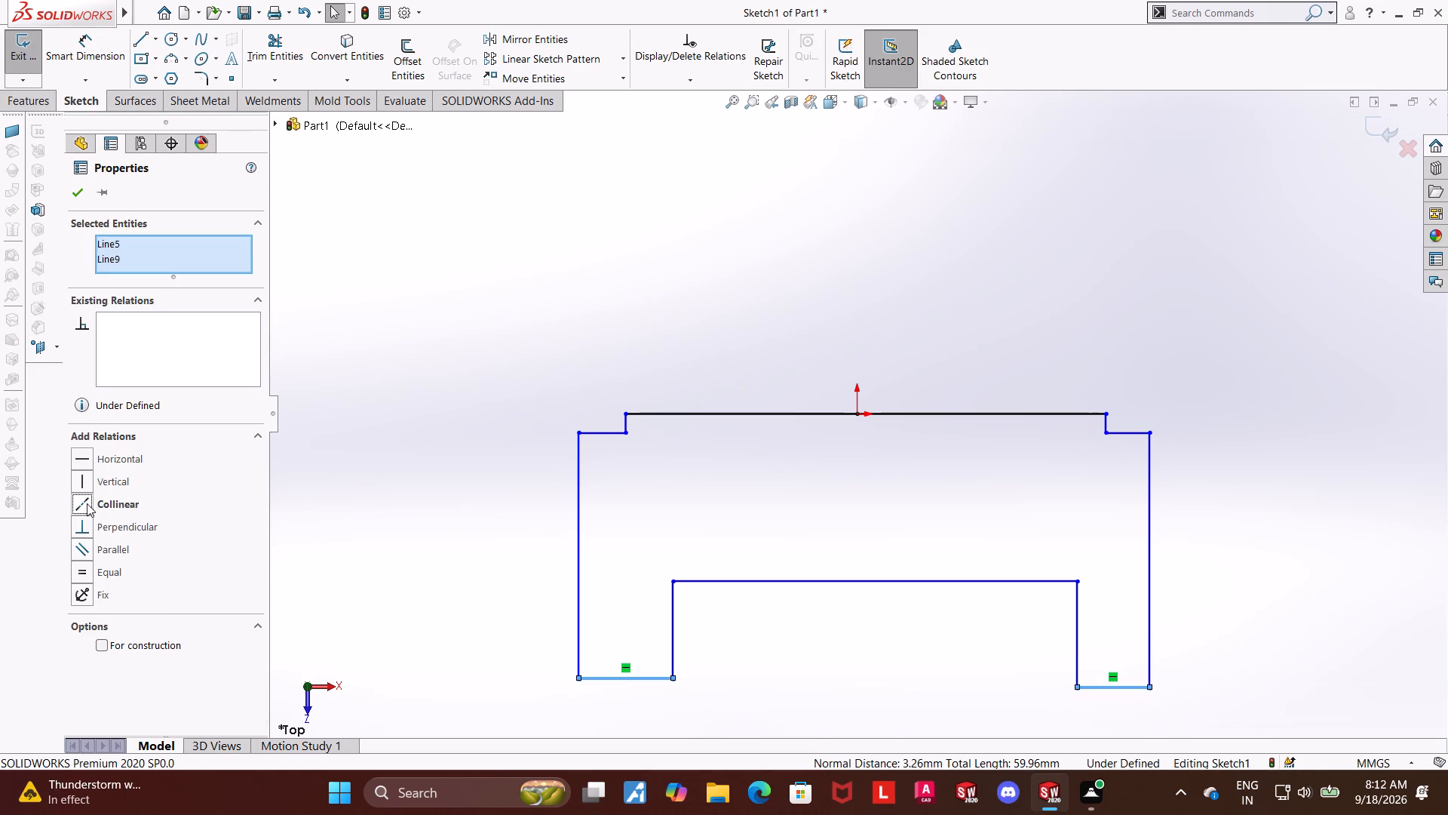
pyautogui.click(81, 197)
pyautogui.press('Escape')
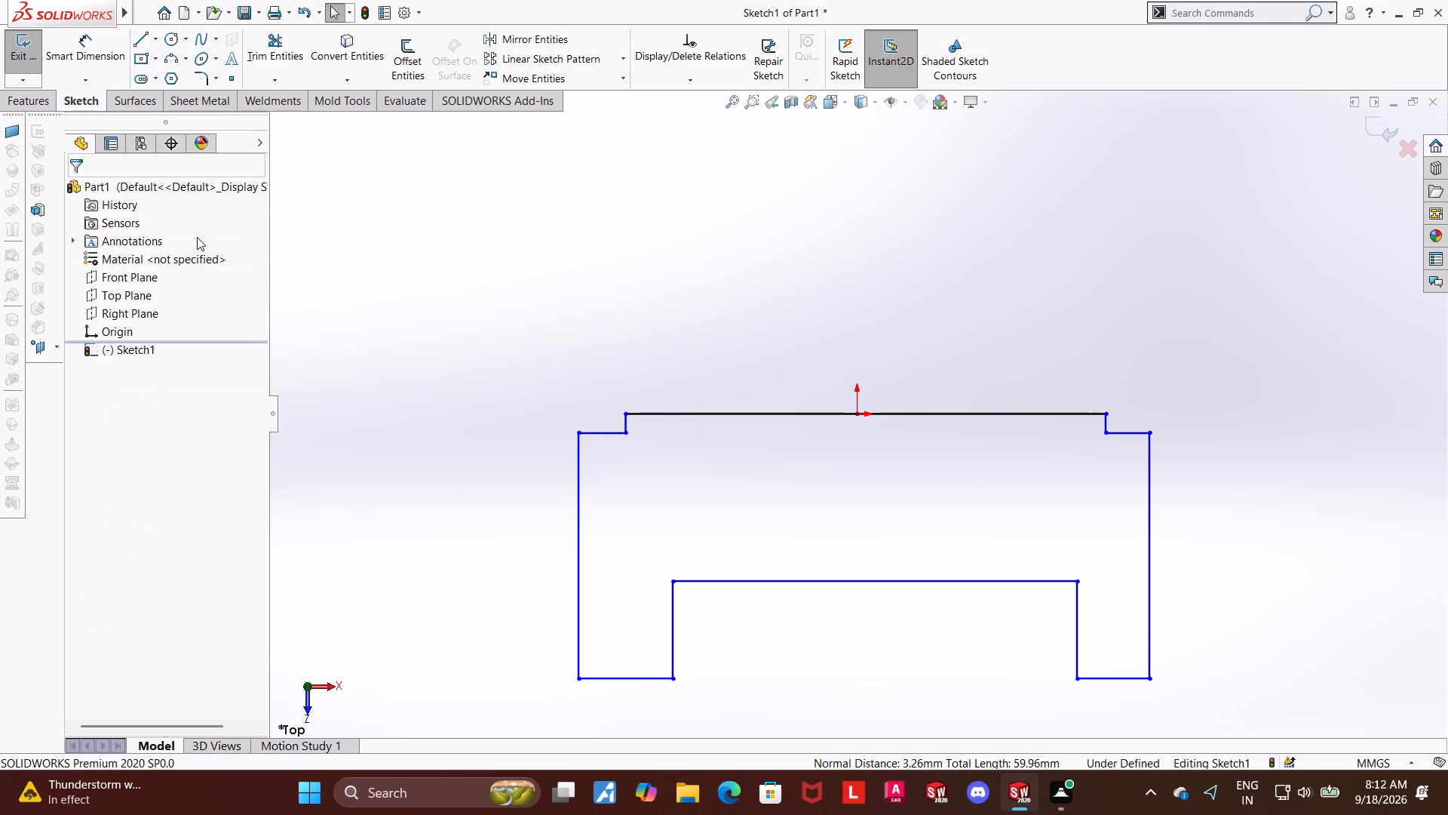
# Dimension the profile's overall width between its outer vertical sides as 124 mm.
pyautogui.click(111, 53)
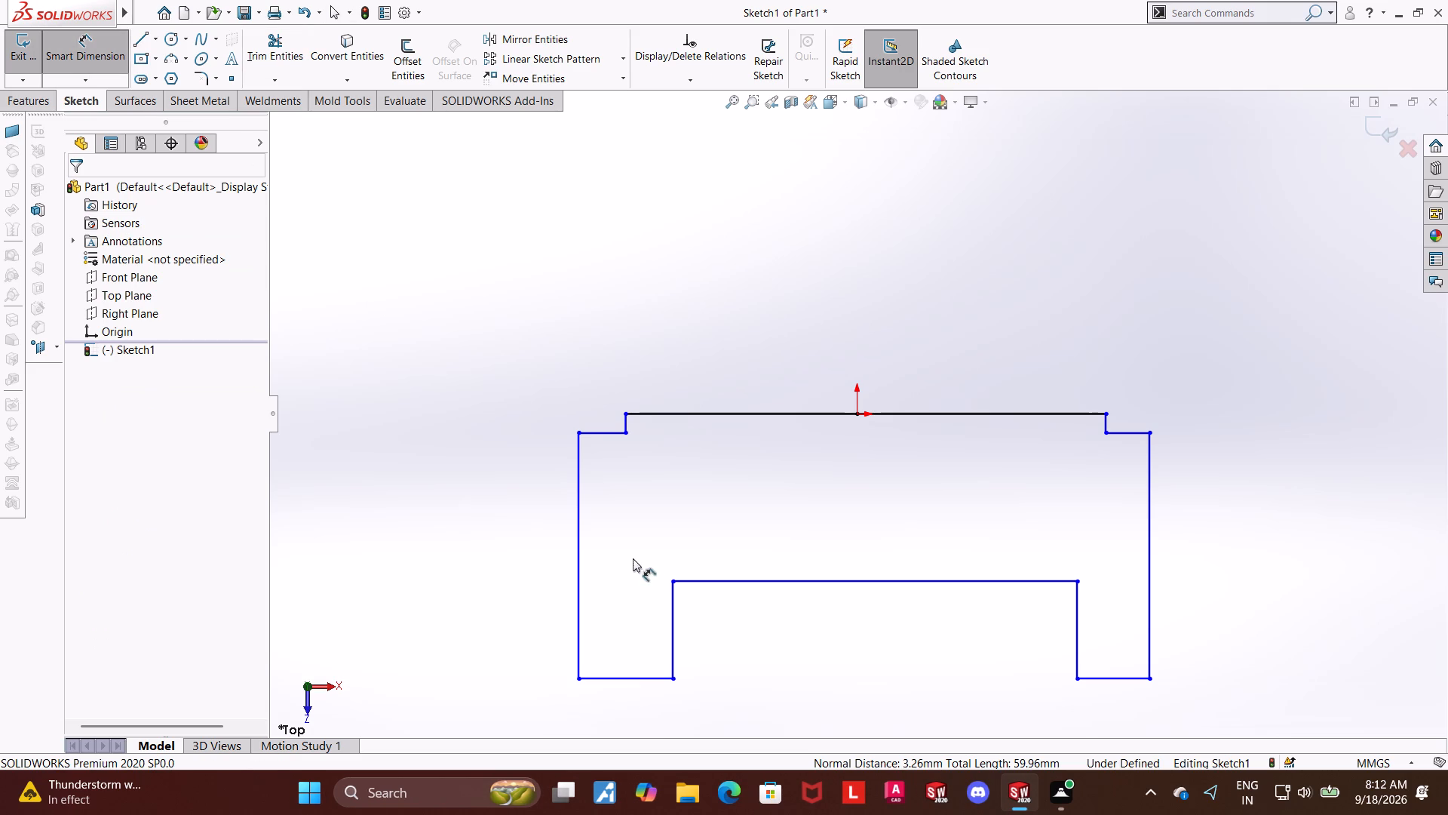
pyautogui.click(578, 548)
pyautogui.scroll(3, 950, 506)
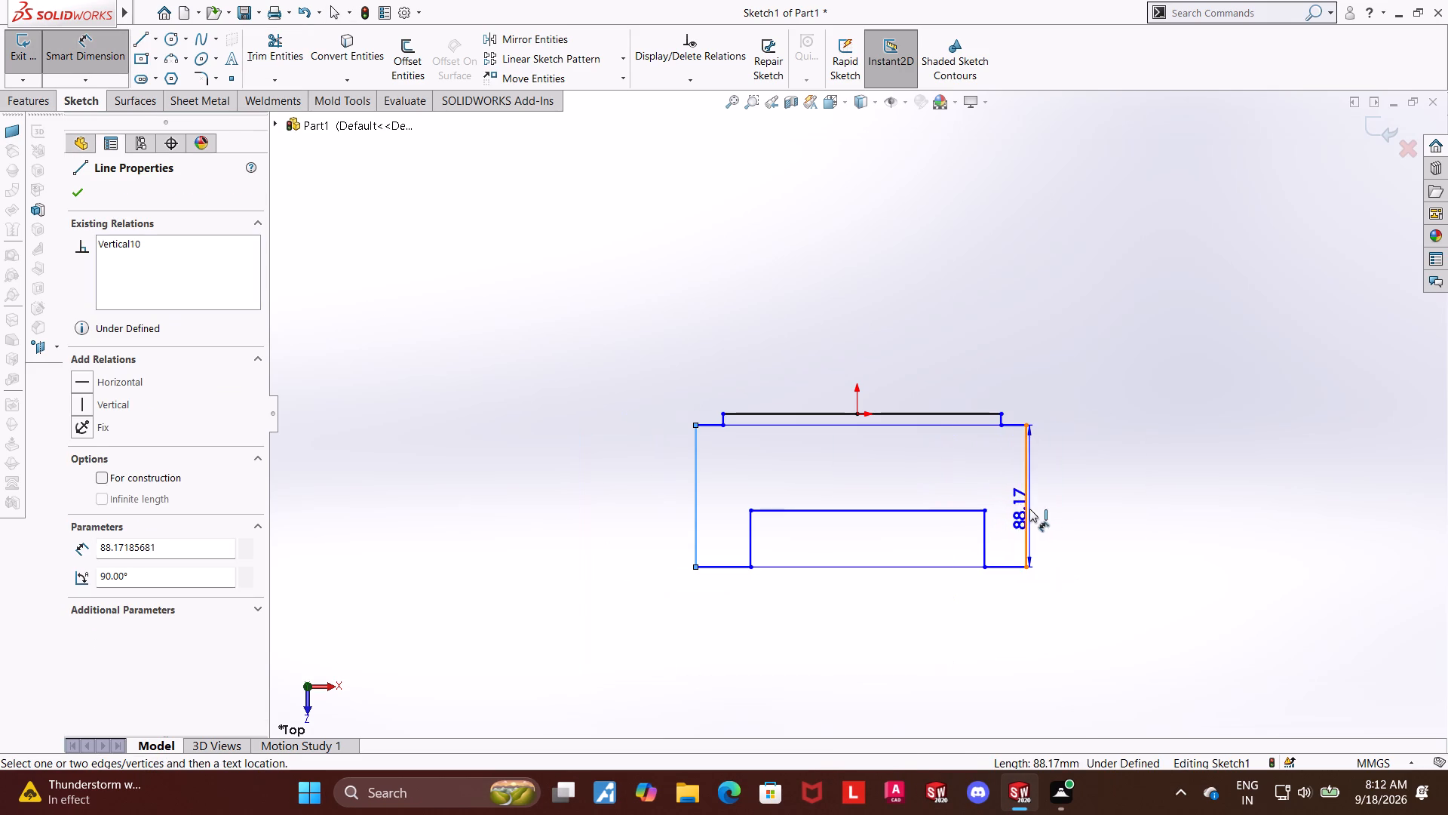
pyautogui.click(1029, 509)
pyautogui.click(890, 587)
pyautogui.write('112')
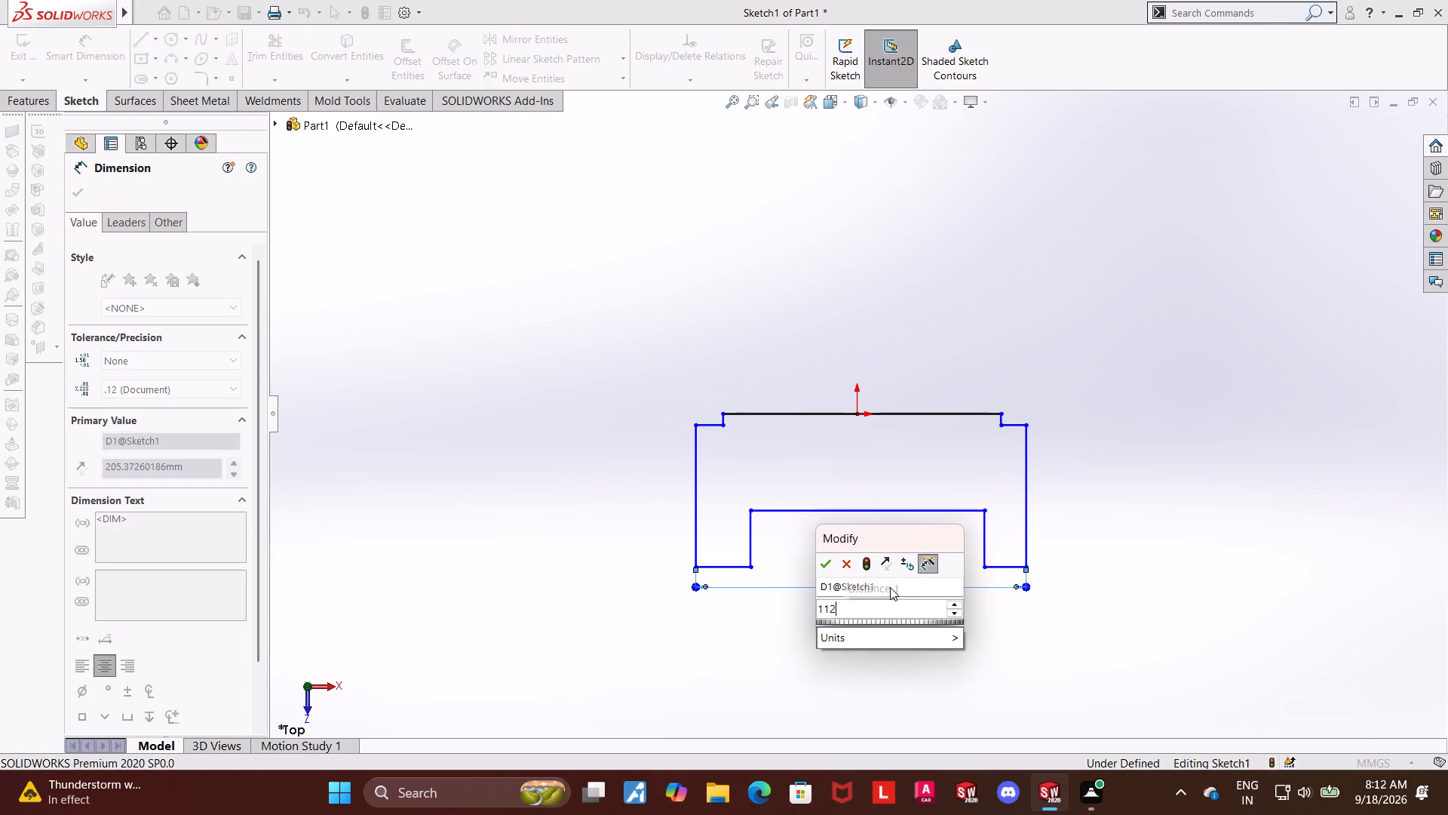
pyautogui.press('BackSpace')
pyautogui.press('BackSpace')
pyautogui.press('2')
pyautogui.press('4')
pyautogui.press('Return')
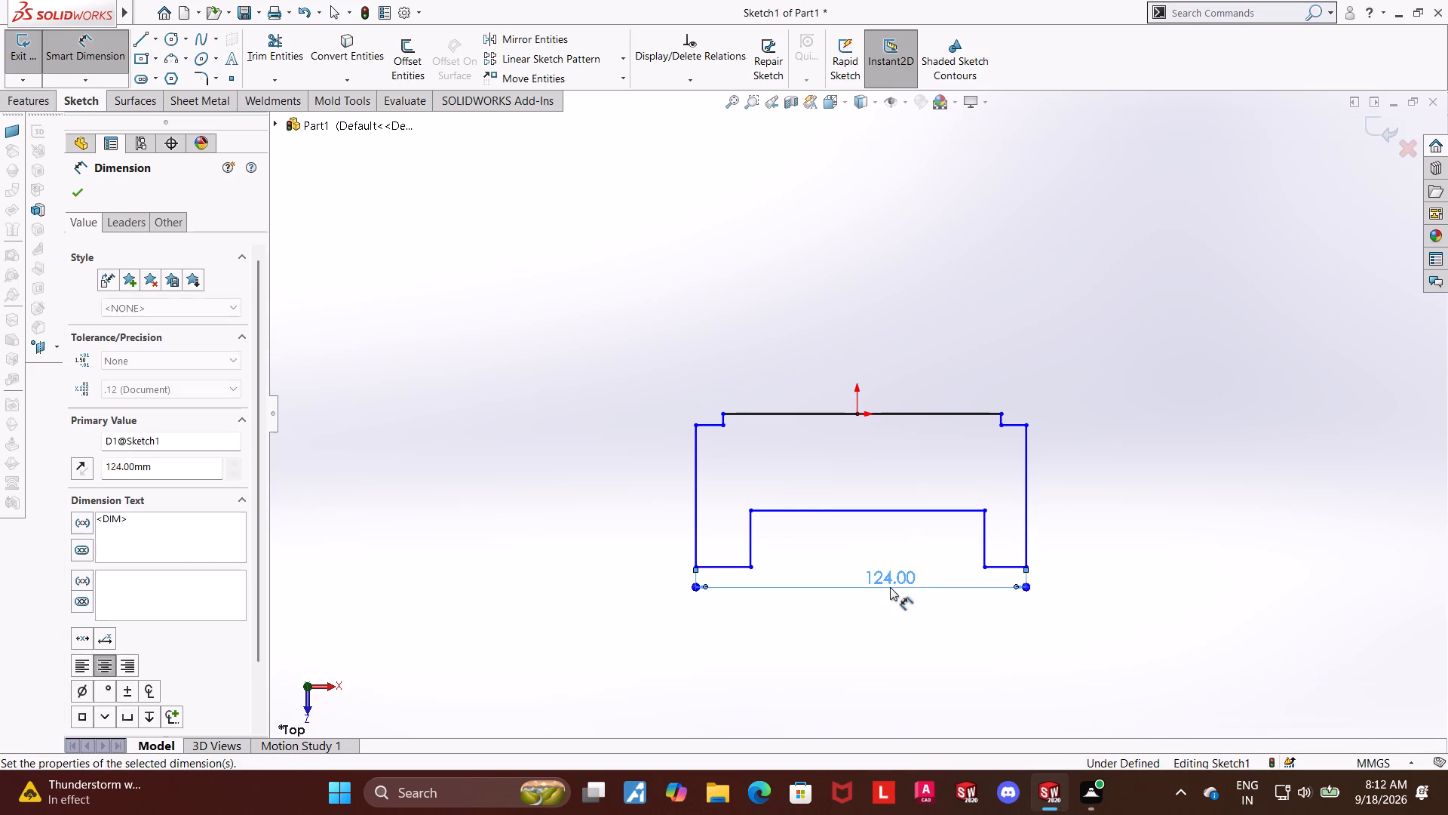
pyautogui.press('Escape')
pyautogui.press('Escape')
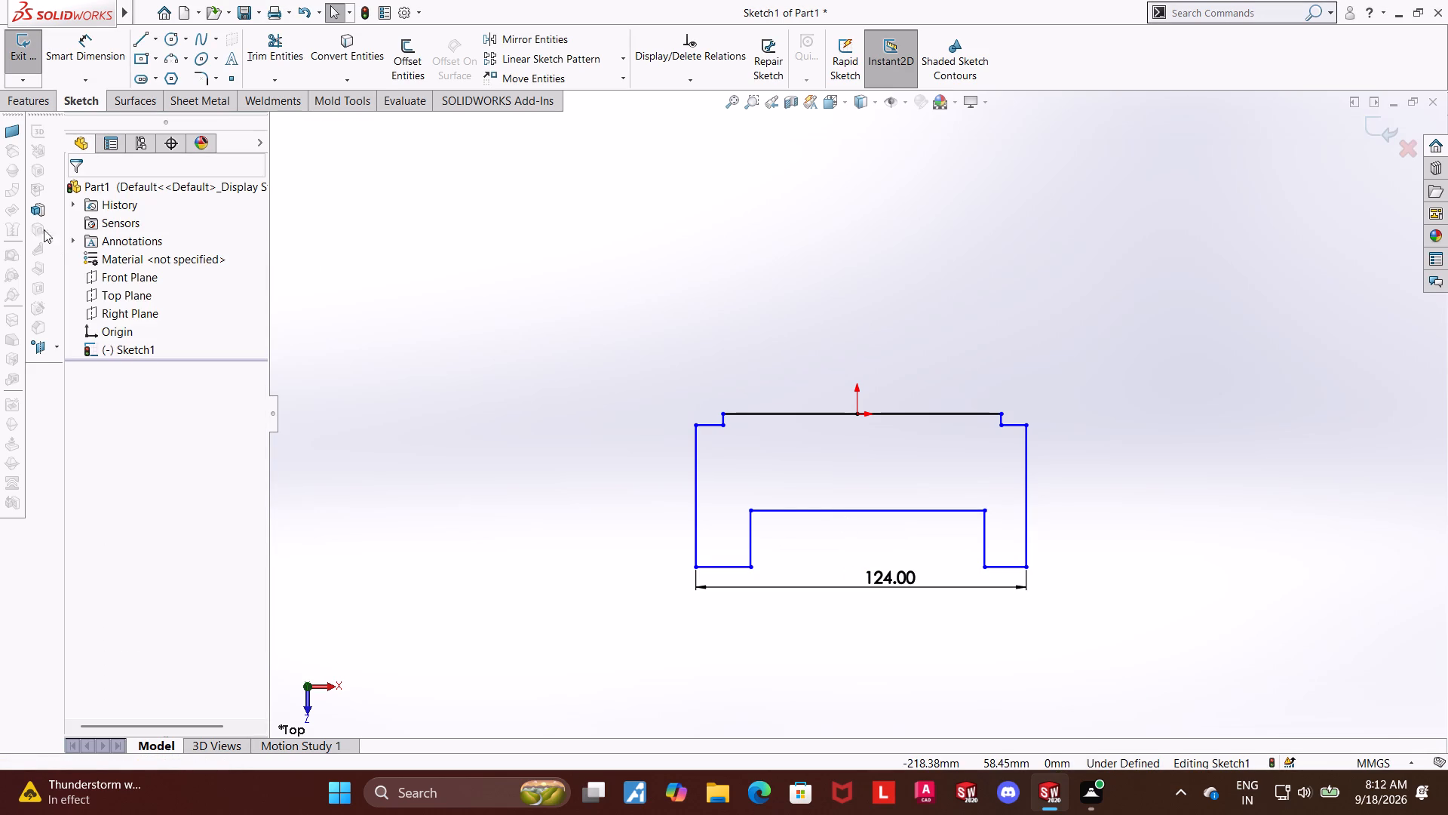
# Dimension the overall height from the top edge to the bottom of the feet as 72 mm.
pyautogui.click(82, 31)
pyautogui.click(773, 413)
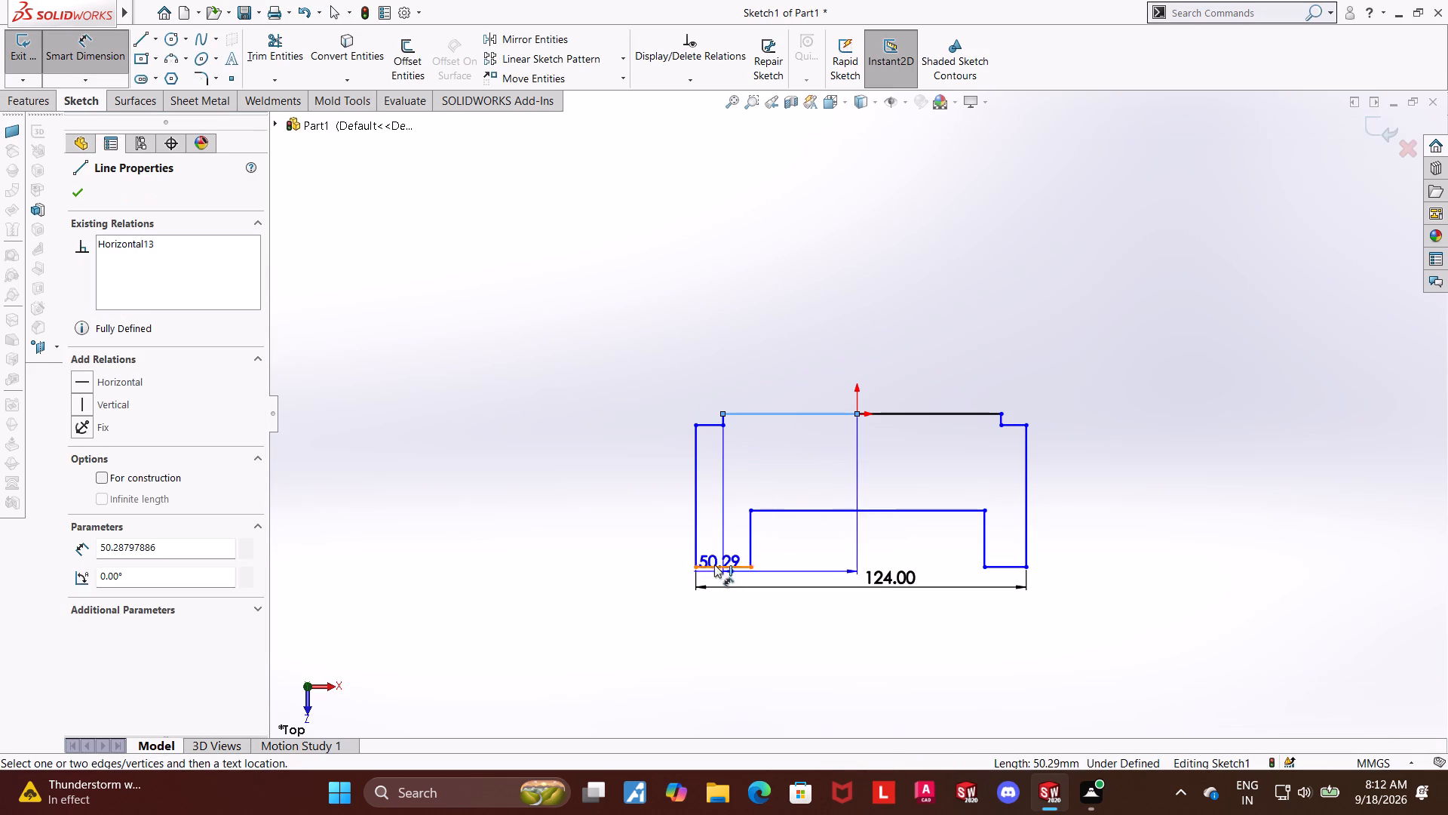
pyautogui.click(713, 563)
pyautogui.click(580, 543)
pyautogui.write('72')
pyautogui.press('Return')
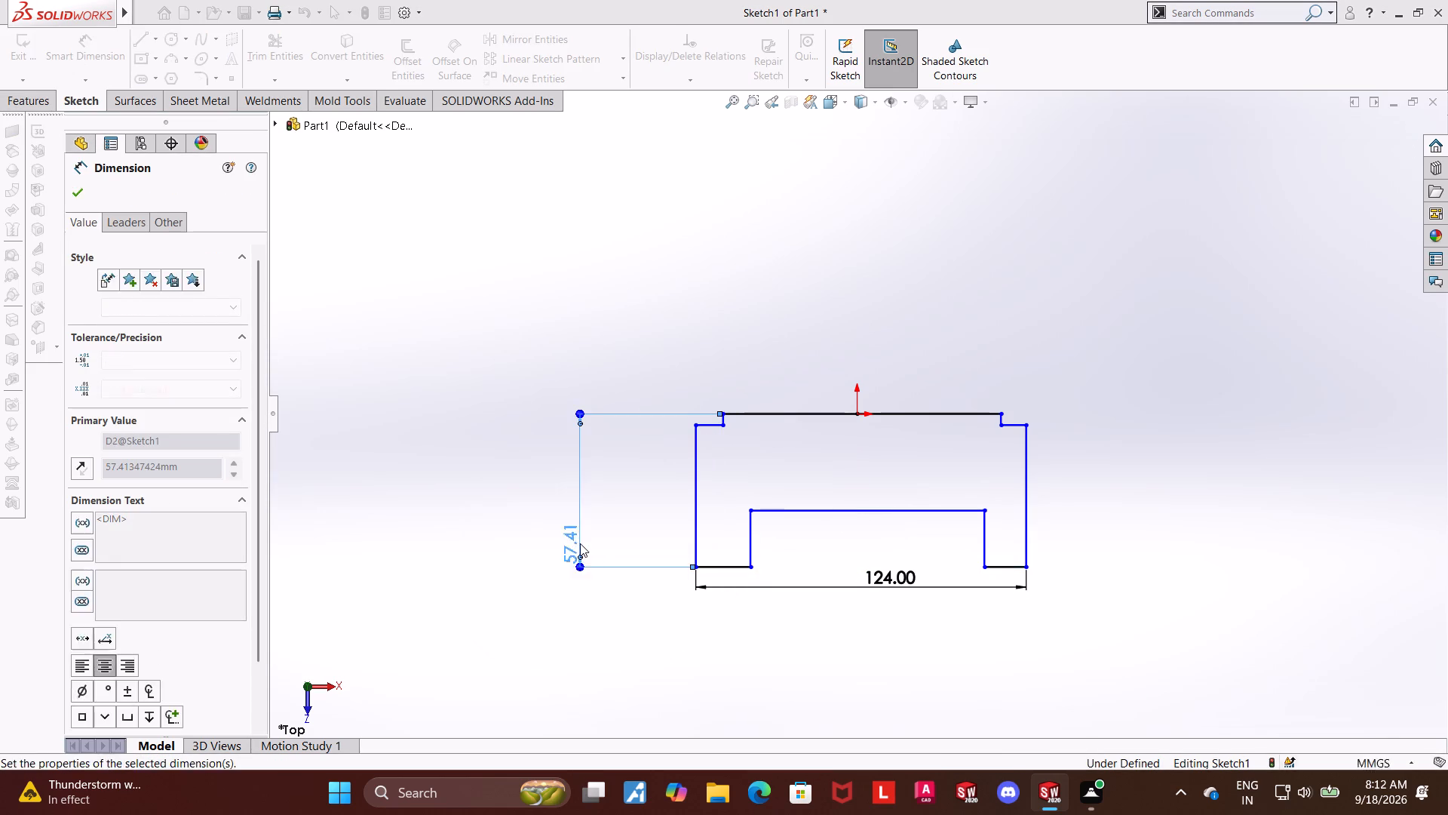
pyautogui.press('Escape')
pyautogui.press('Escape')
# Dimension the short vertical edge of the left shoulder notch as 4 mm.
pyautogui.click(110, 60)
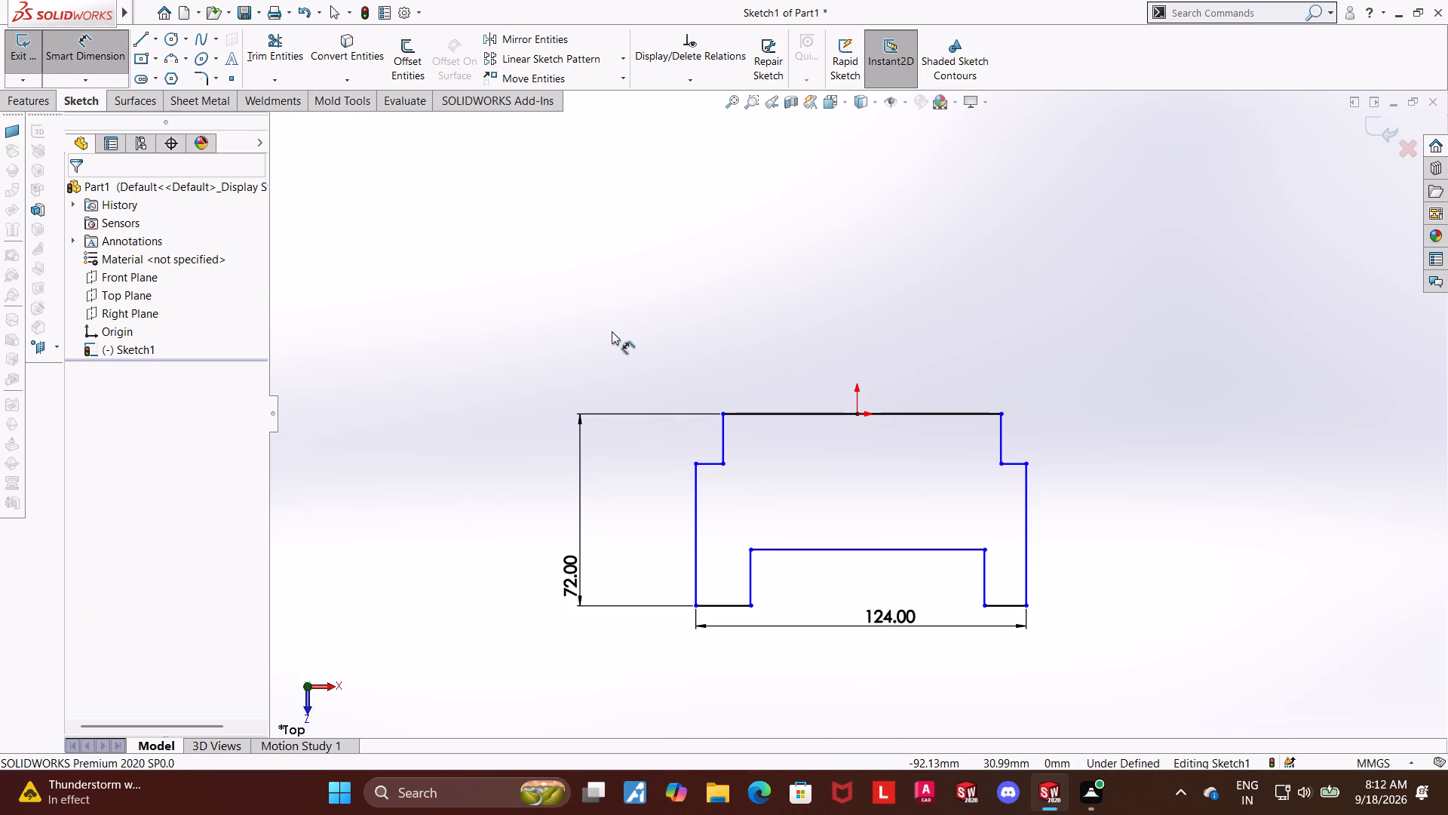
pyautogui.click(725, 432)
pyautogui.click(664, 434)
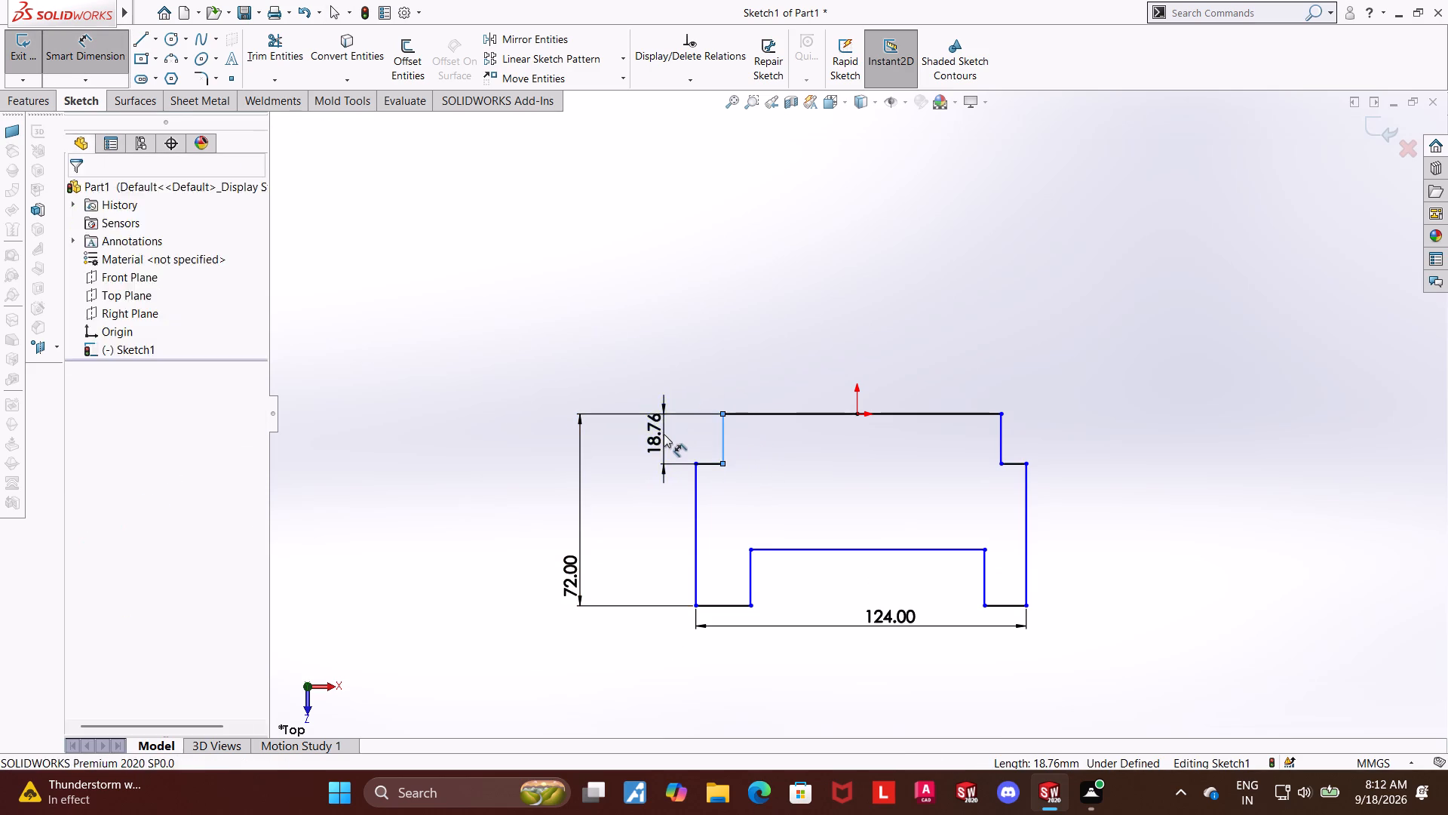
pyautogui.press('4')
pyautogui.press('Return')
pyautogui.press('Escape')
pyautogui.press('Escape')
pyautogui.scroll(-2, 913, 437)
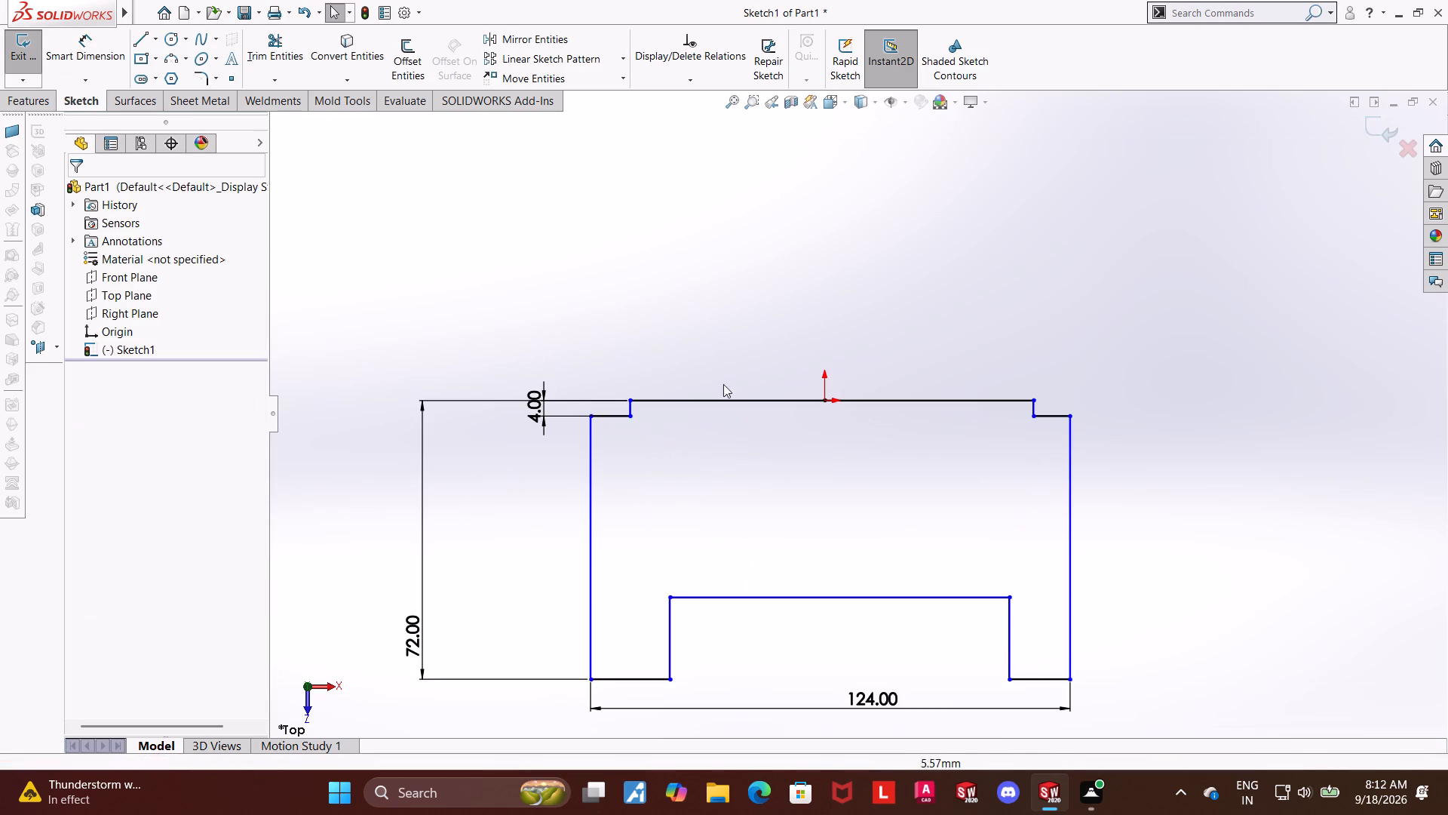
# Dimension the horizontal edge of the left shoulder notch as 10 mm.
pyautogui.click(56, 54)
pyautogui.click(601, 420)
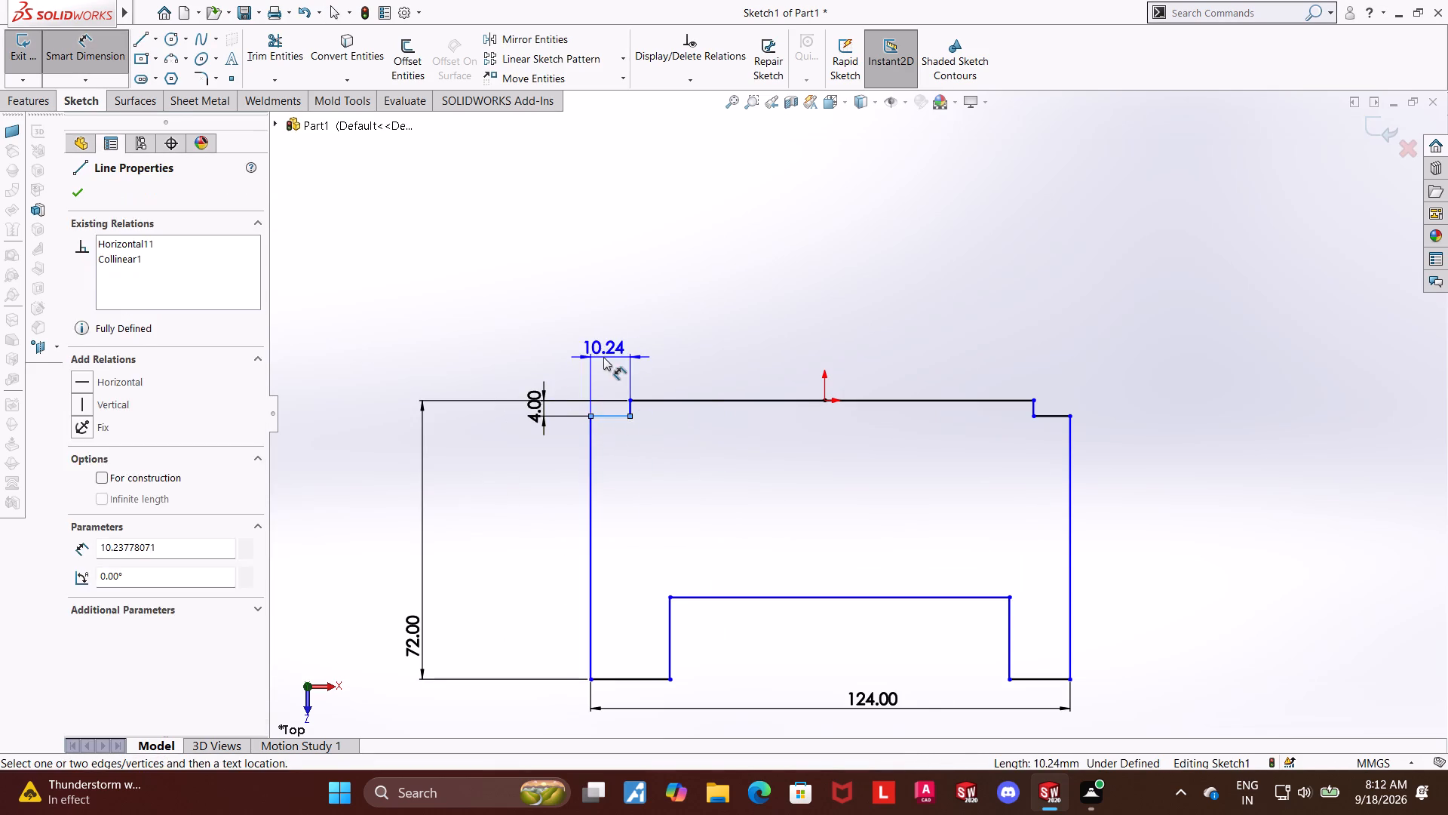
pyautogui.click(603, 357)
pyautogui.write('10')
pyautogui.press('Return')
pyautogui.press('Escape')
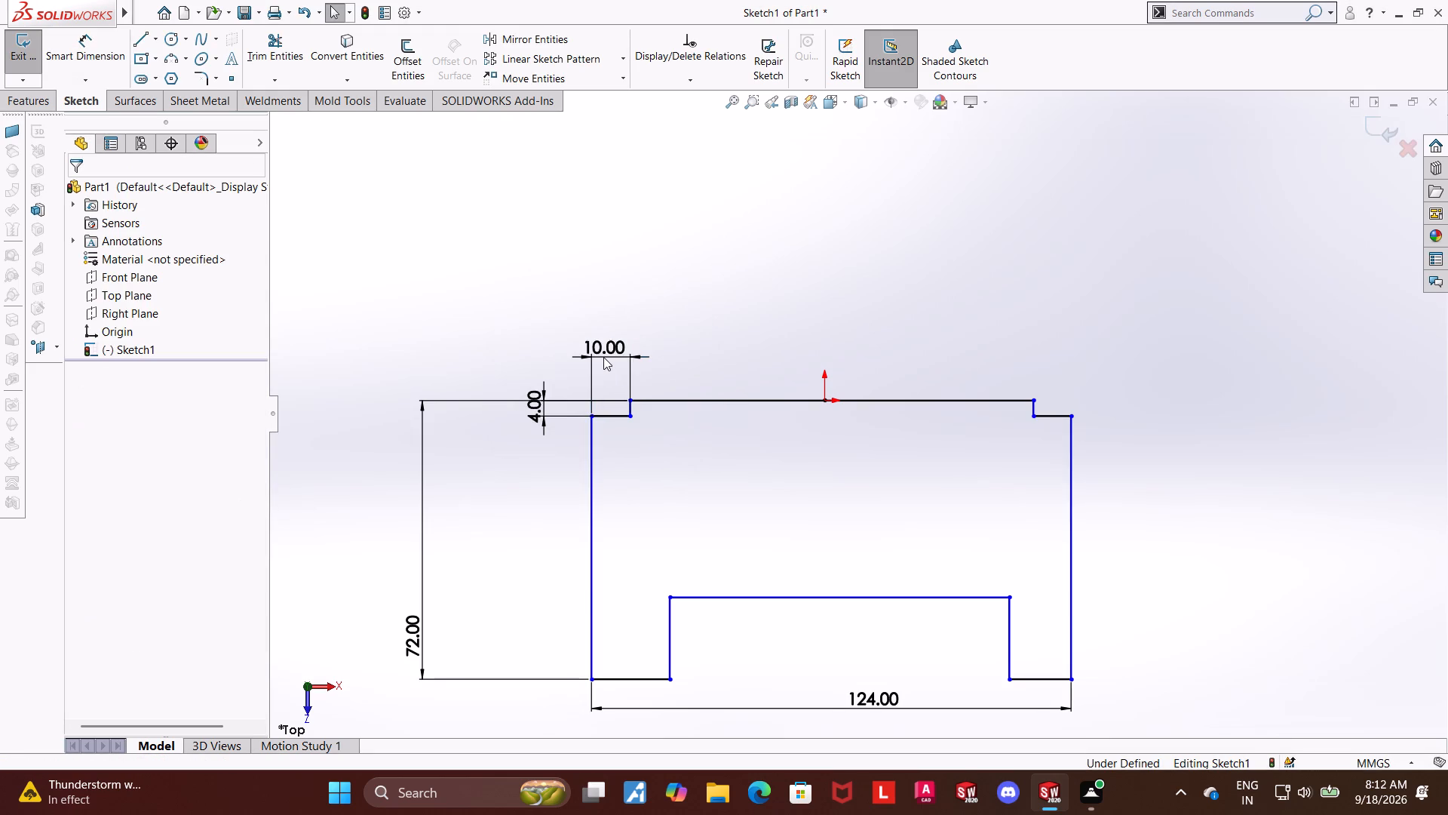
pyautogui.press('Escape')
pyautogui.press('Escape')
# Dimension the horizontal edge of the right shoulder notch as 10 mm.
pyautogui.click(95, 37)
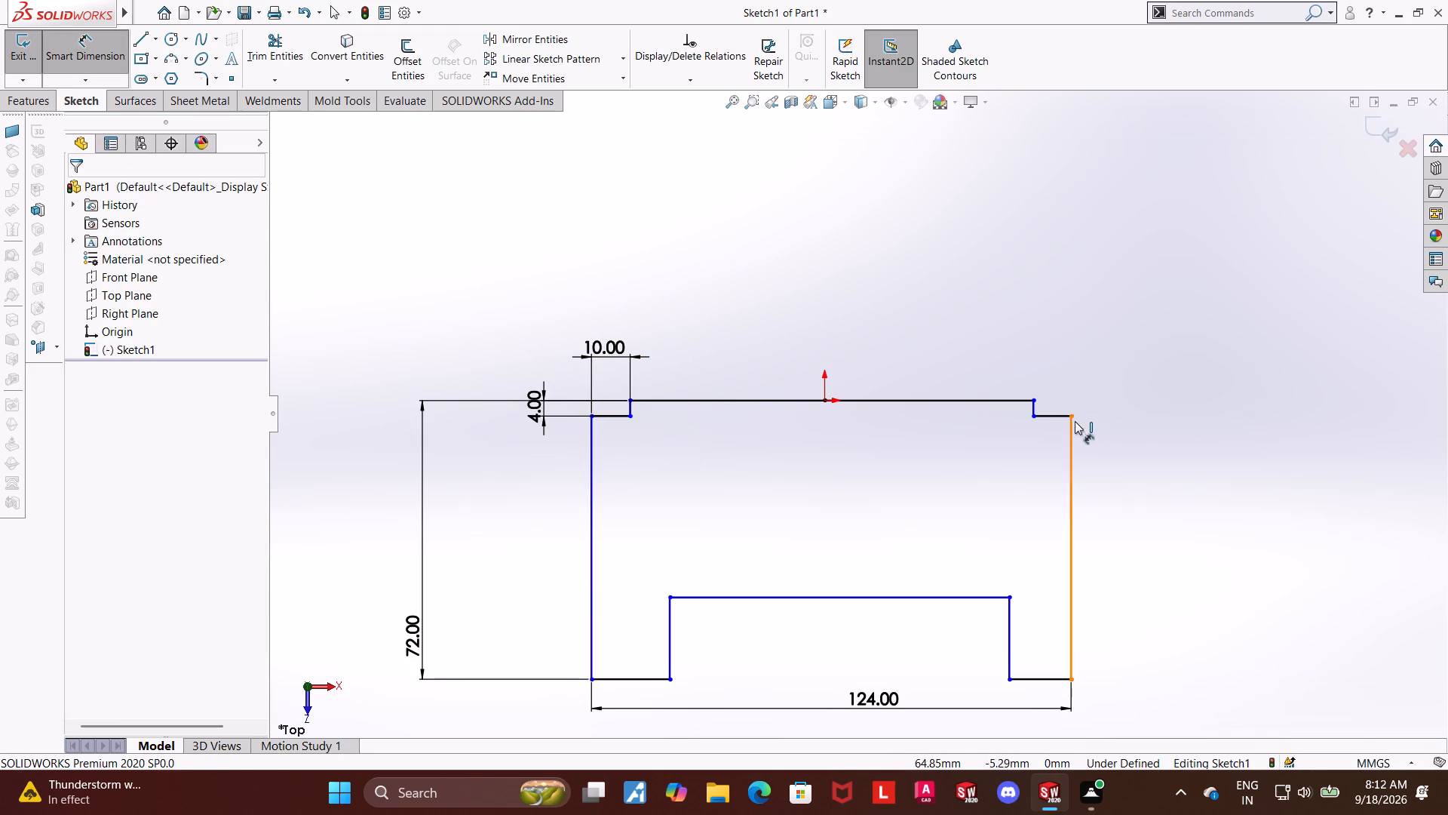
pyautogui.click(1053, 415)
pyautogui.click(1063, 381)
pyautogui.write('10')
pyautogui.press('Return')
pyautogui.press('Escape')
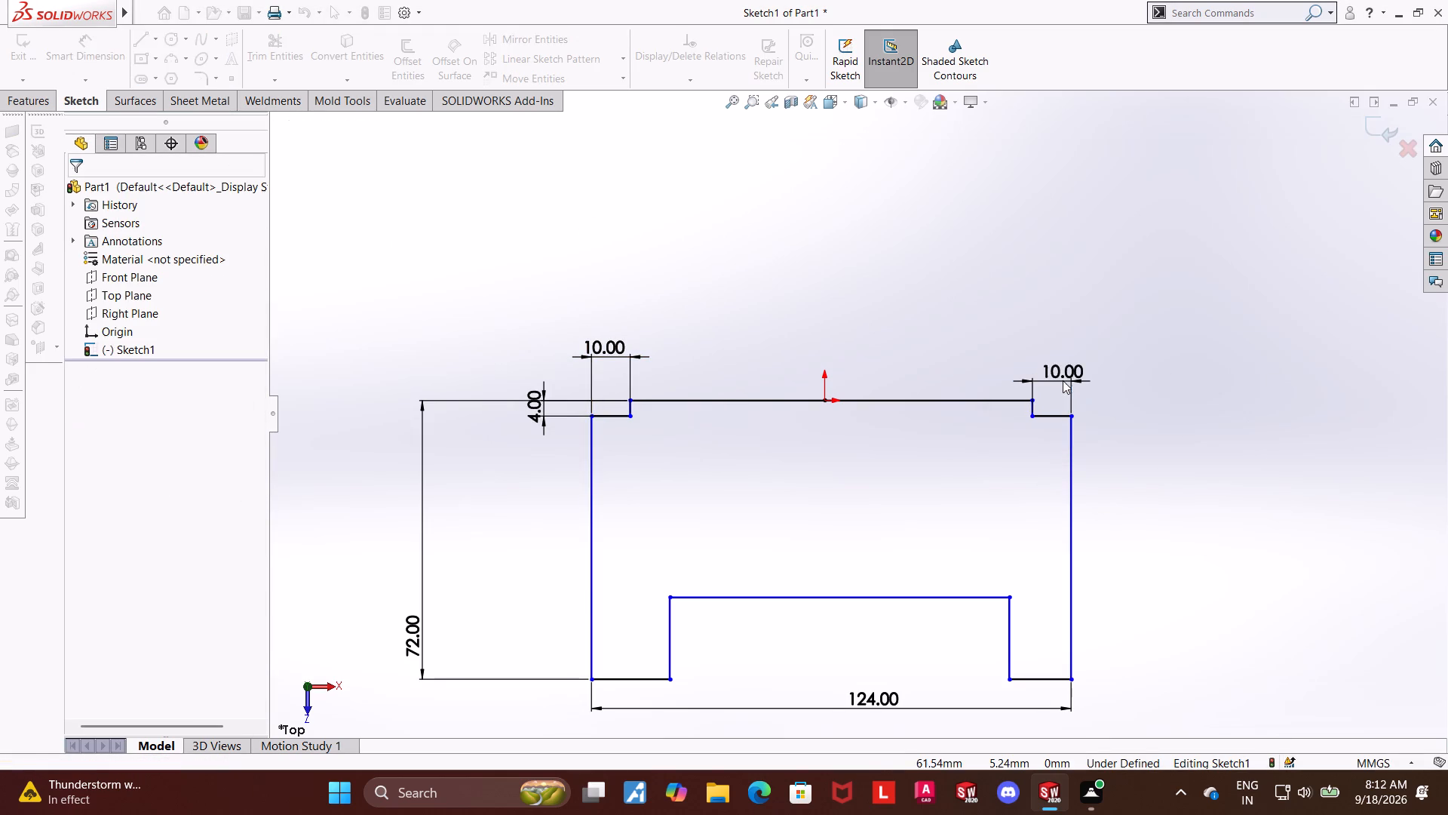
pyautogui.press('Escape')
pyautogui.press('Escape')
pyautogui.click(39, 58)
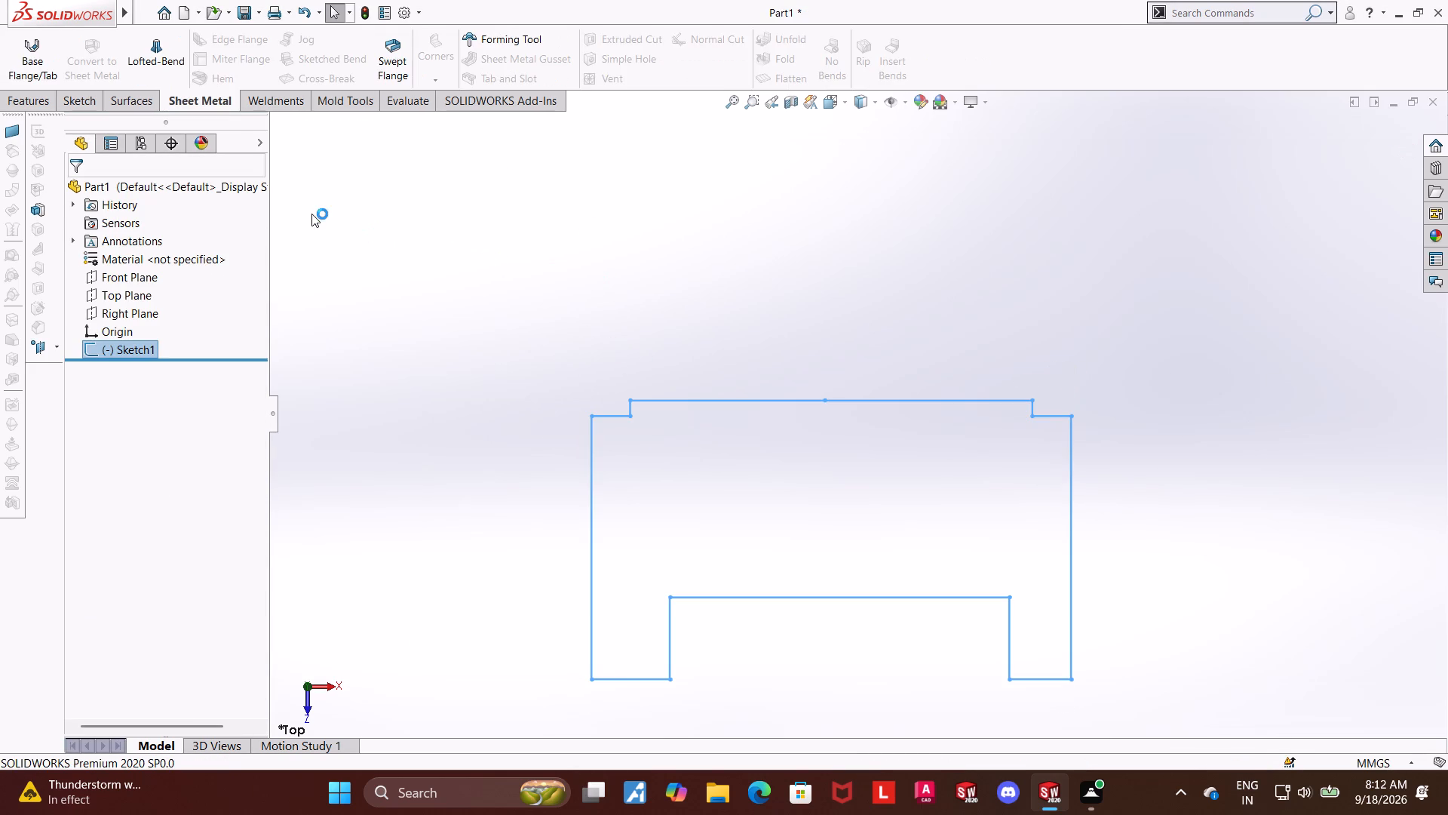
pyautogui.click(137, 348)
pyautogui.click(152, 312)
# Dimension the horizontal distance from the origin to the profile's outer left edge as 124/2 (62 mm).
pyautogui.click(80, 41)
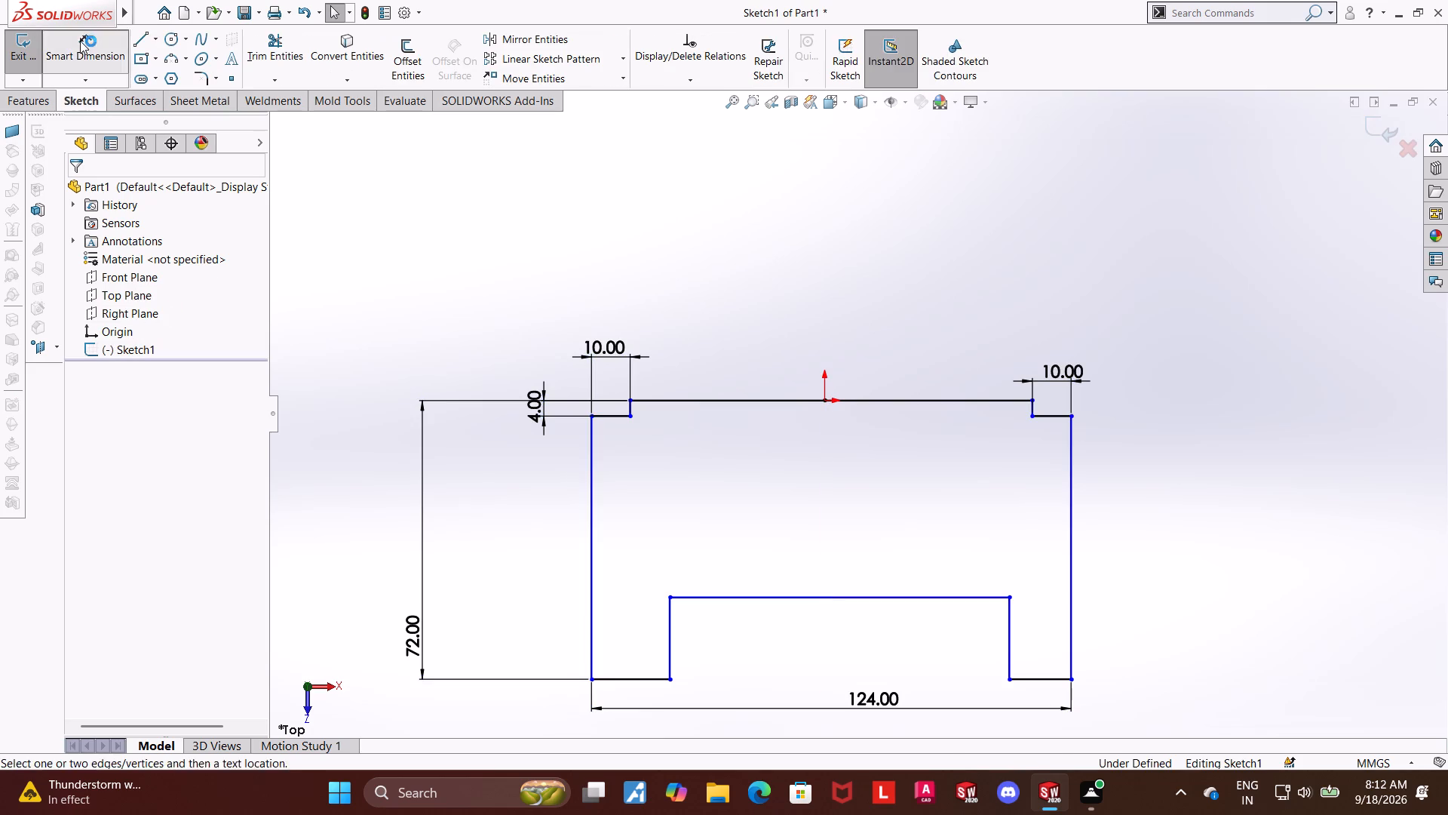
pyautogui.click(825, 399)
pyautogui.click(590, 592)
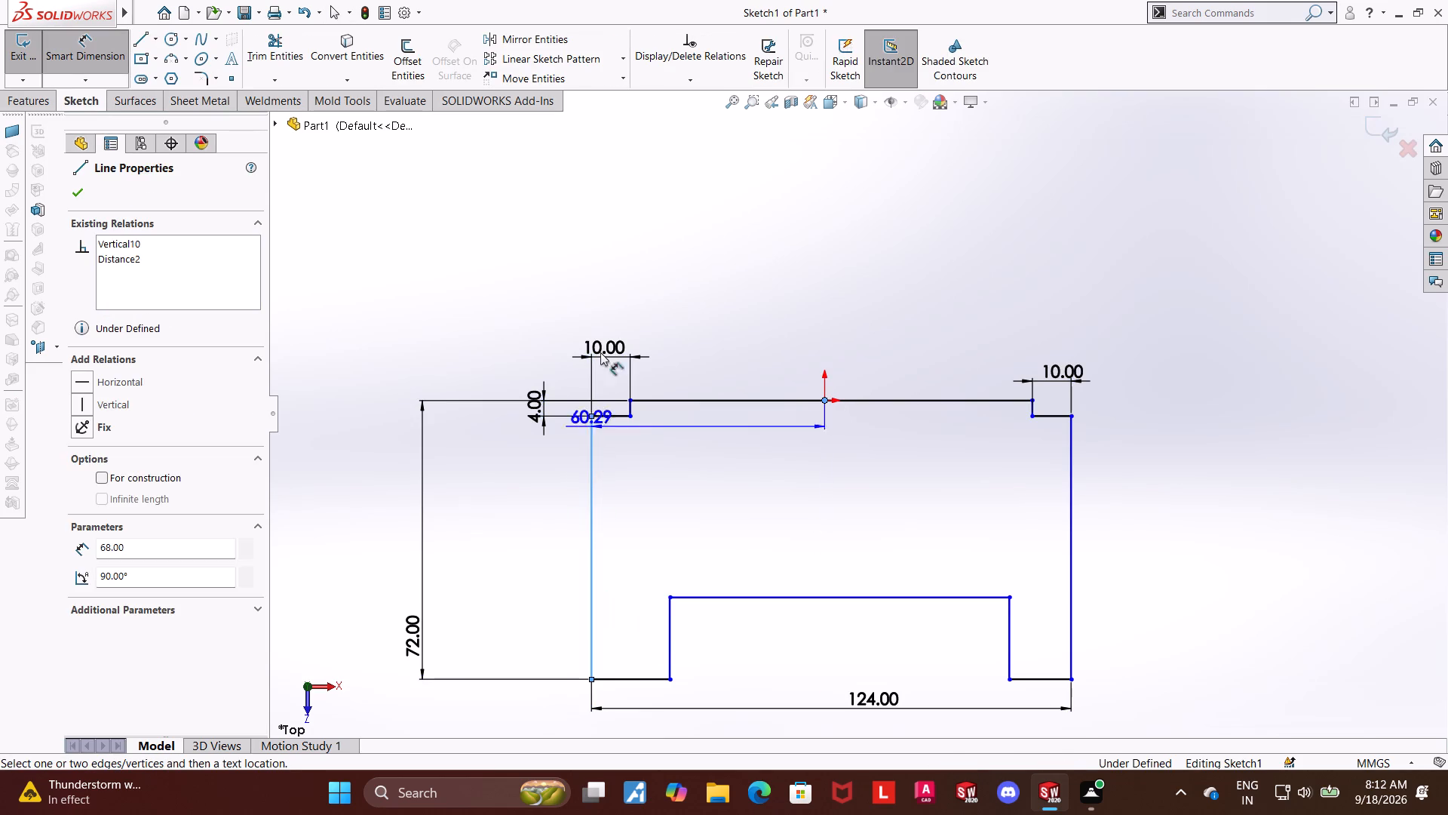
pyautogui.click(635, 241)
pyautogui.write('124/2')
pyautogui.press('Return')
pyautogui.press('Escape')
pyautogui.press('Escape')
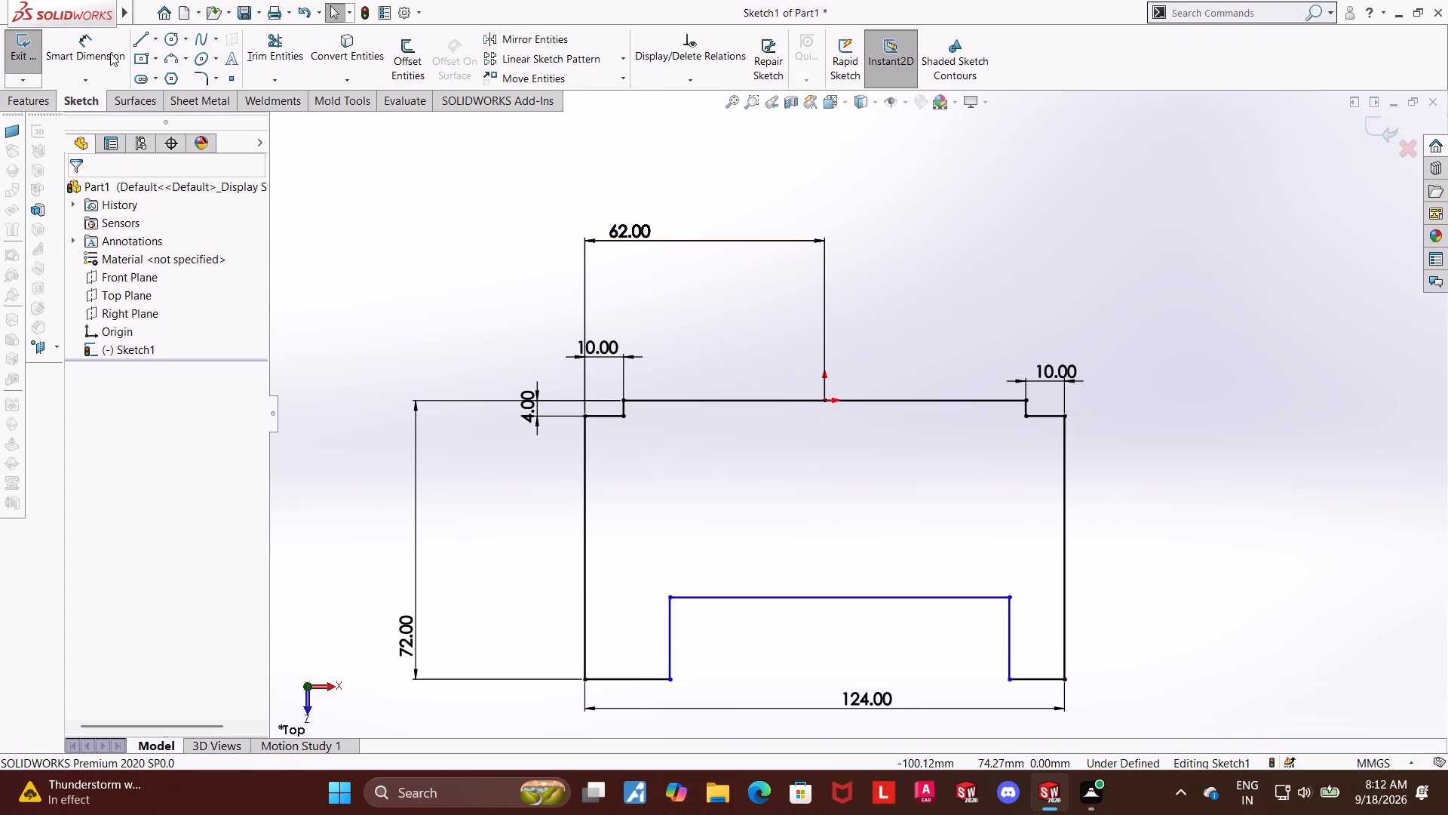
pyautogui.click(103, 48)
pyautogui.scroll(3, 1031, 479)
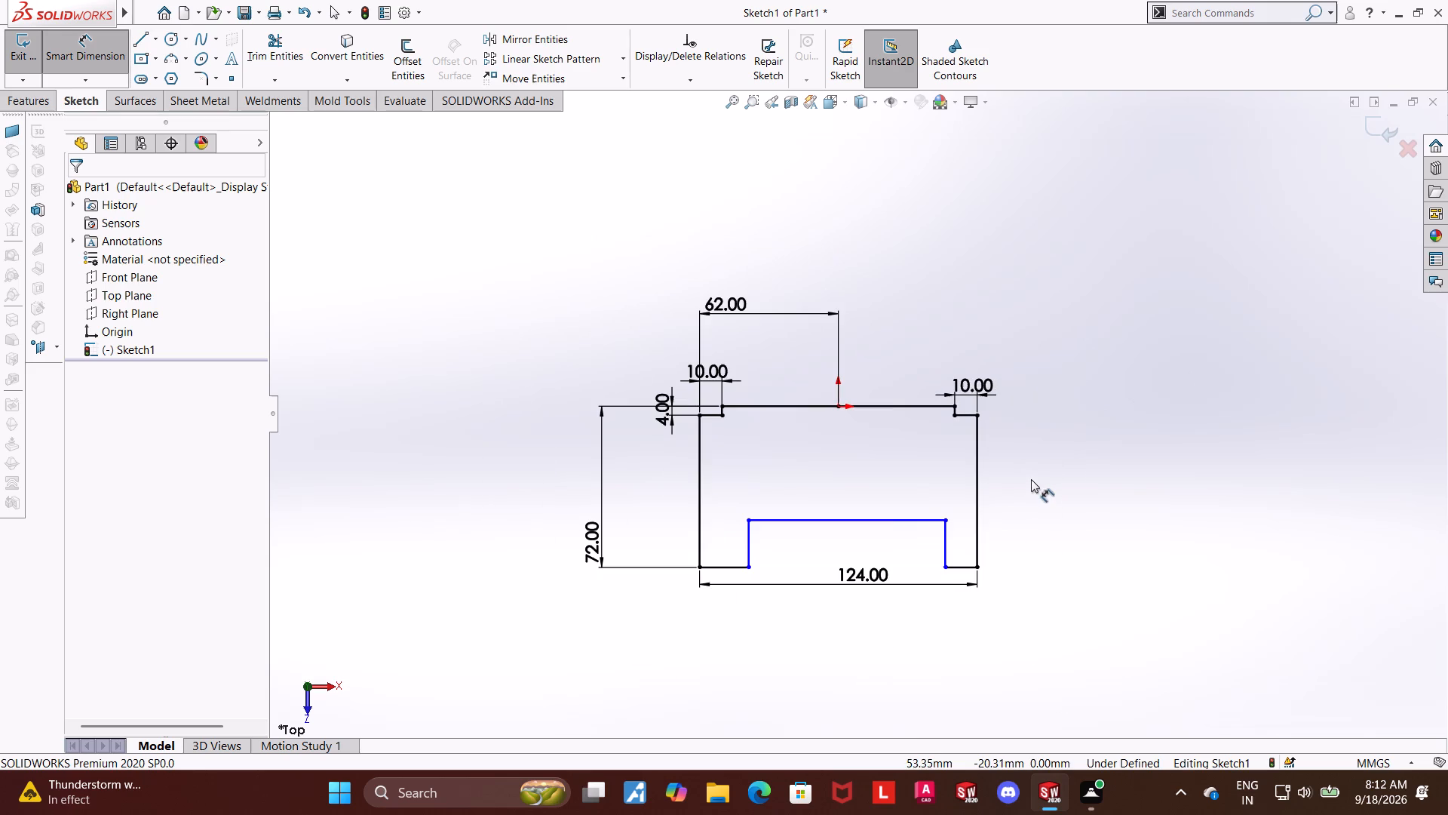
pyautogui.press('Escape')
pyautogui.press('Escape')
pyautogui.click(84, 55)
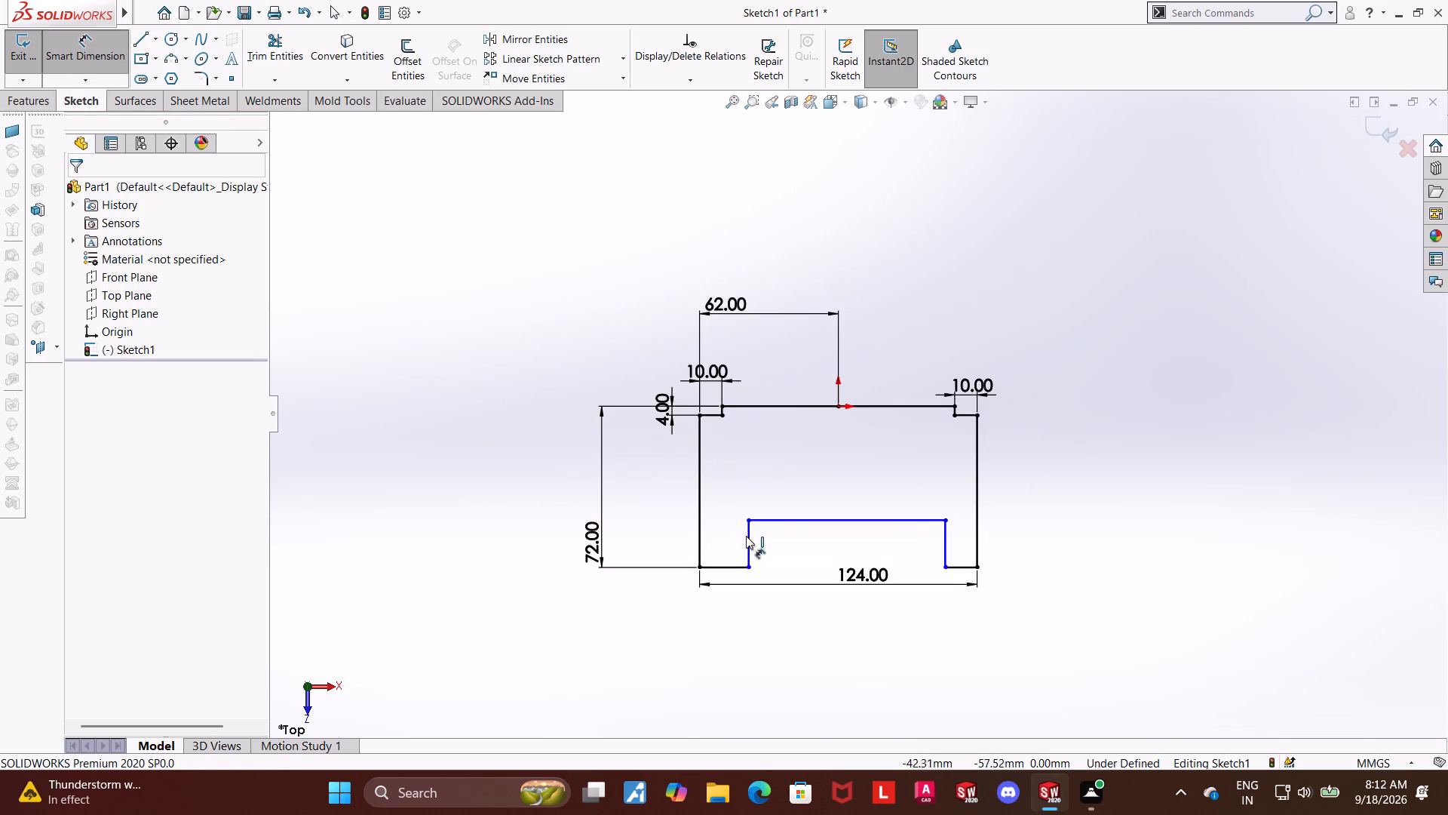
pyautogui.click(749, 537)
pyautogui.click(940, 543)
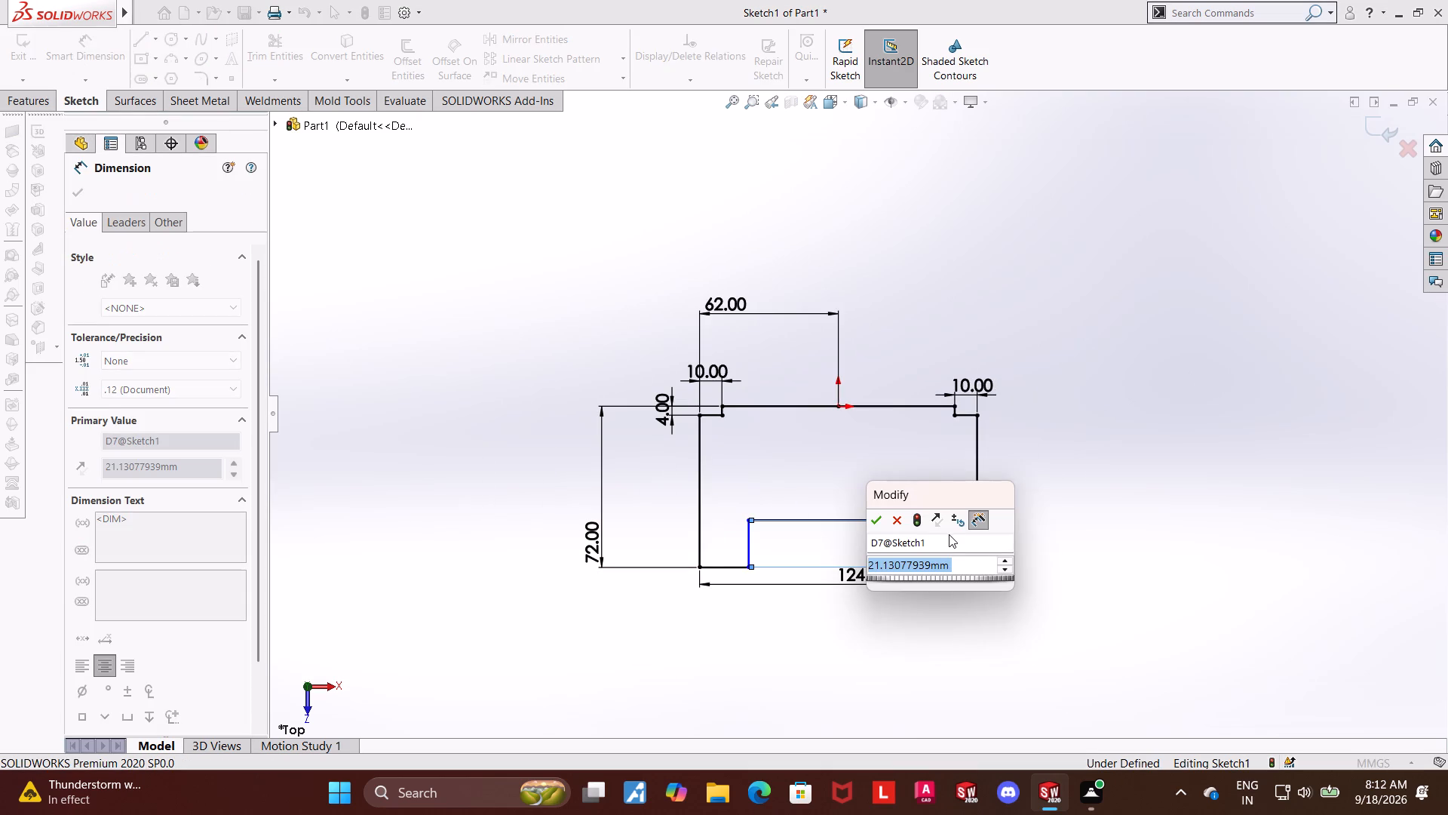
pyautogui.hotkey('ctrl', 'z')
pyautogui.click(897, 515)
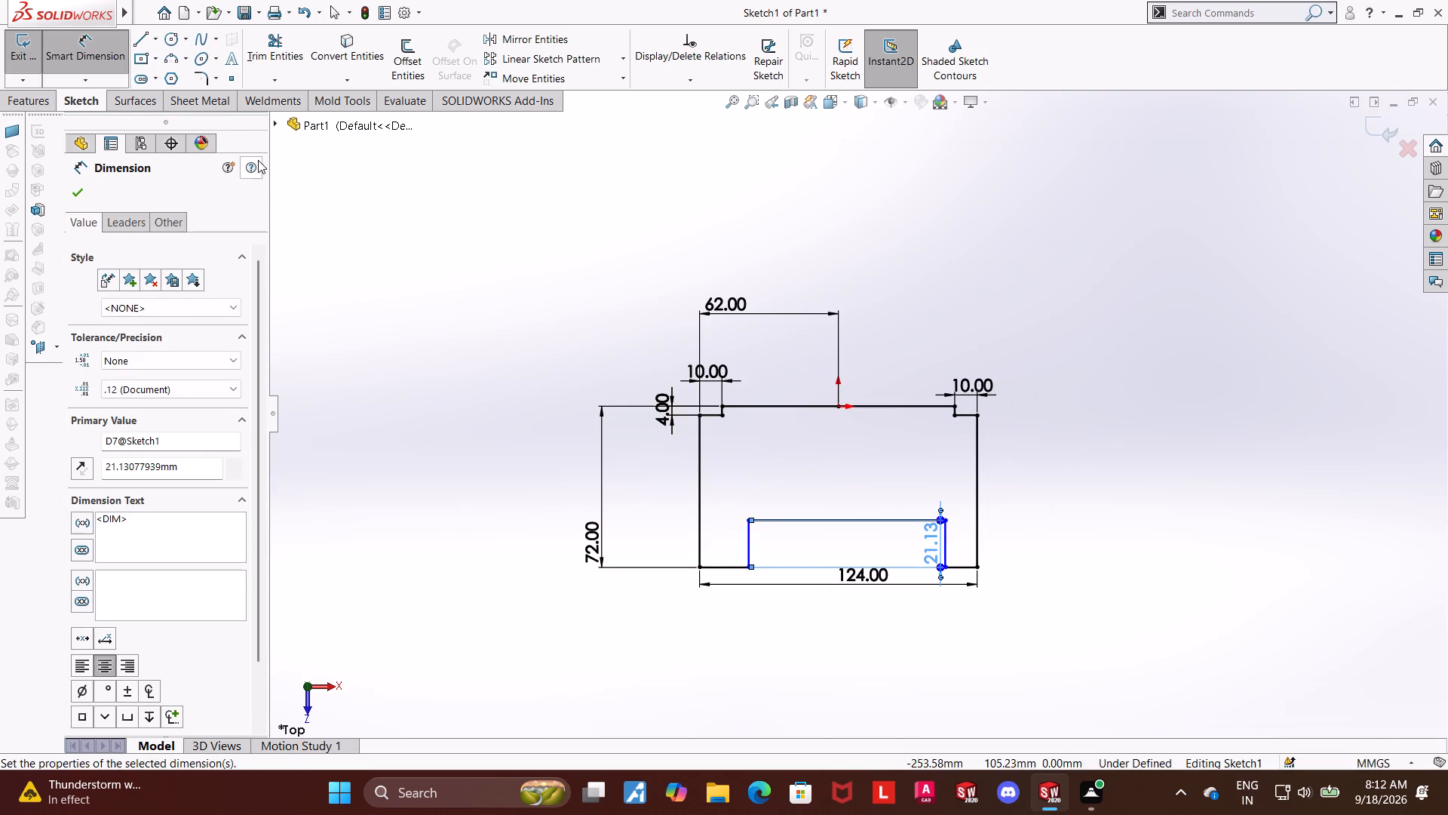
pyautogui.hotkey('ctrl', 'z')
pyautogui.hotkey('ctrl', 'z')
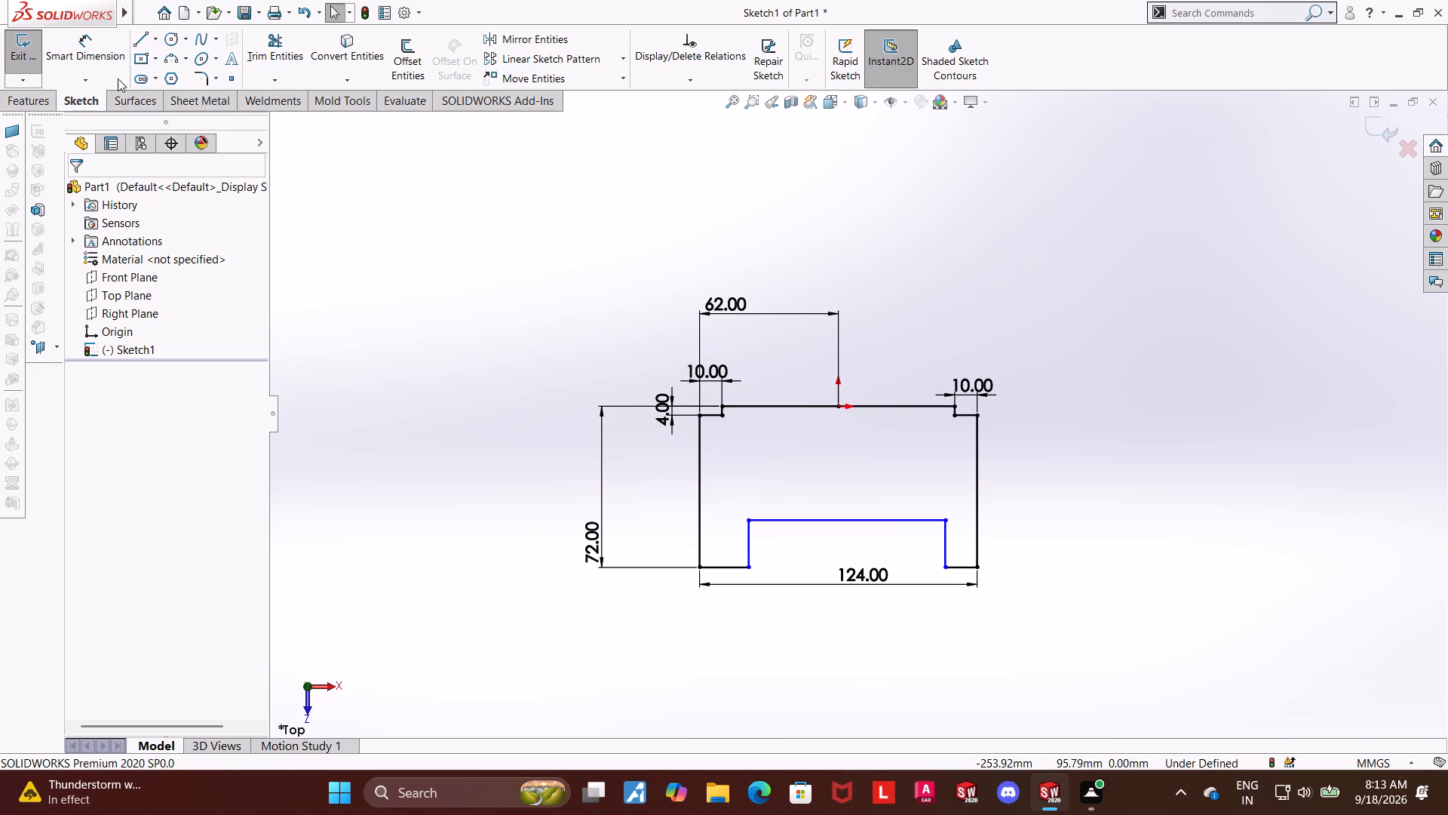
# Dimension the width of the bottom recess between the inner vertical edges of the two feet as 96 mm.
pyautogui.click(93, 60)
pyautogui.click(753, 543)
pyautogui.click(750, 543)
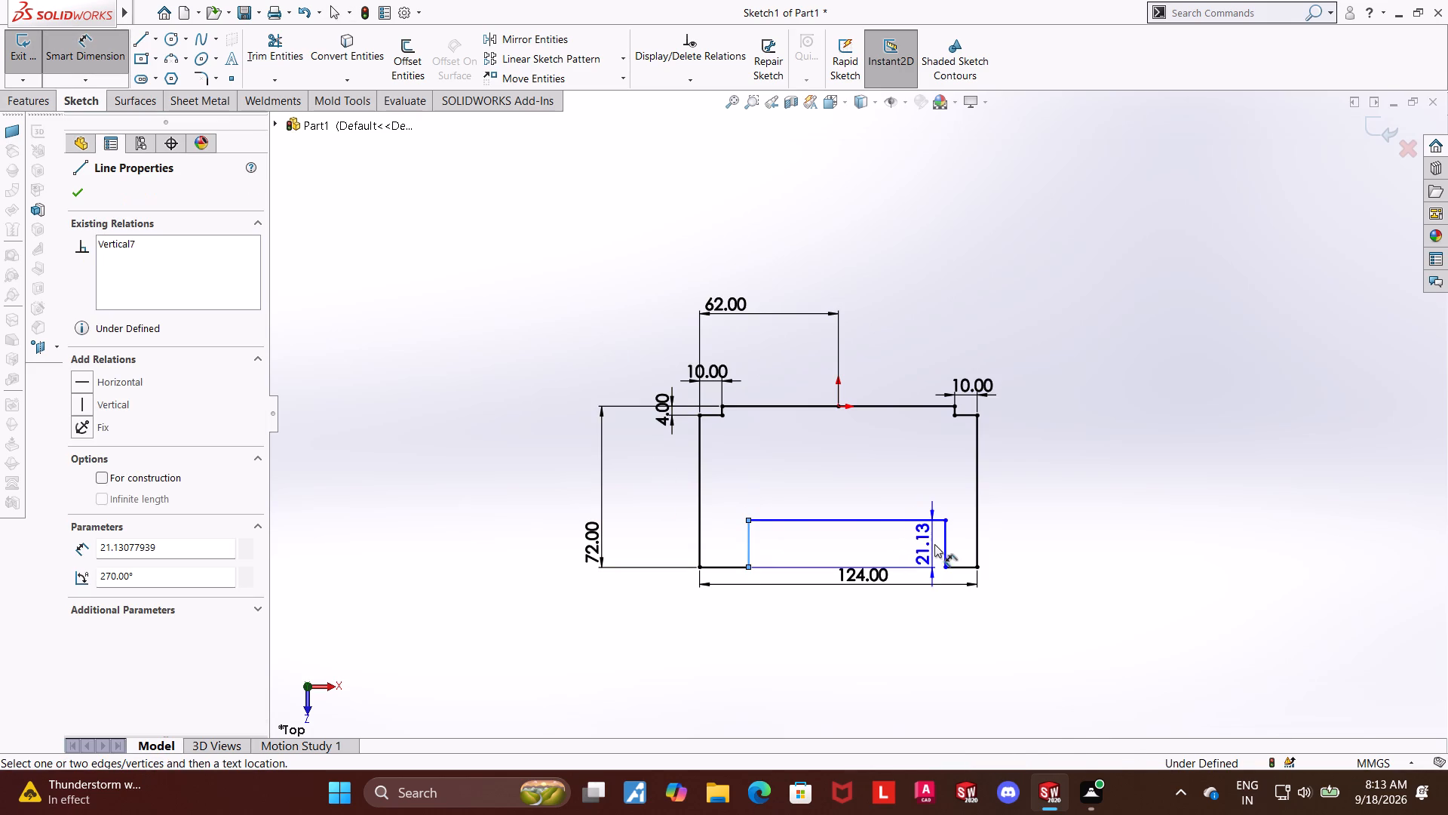
pyautogui.click(943, 544)
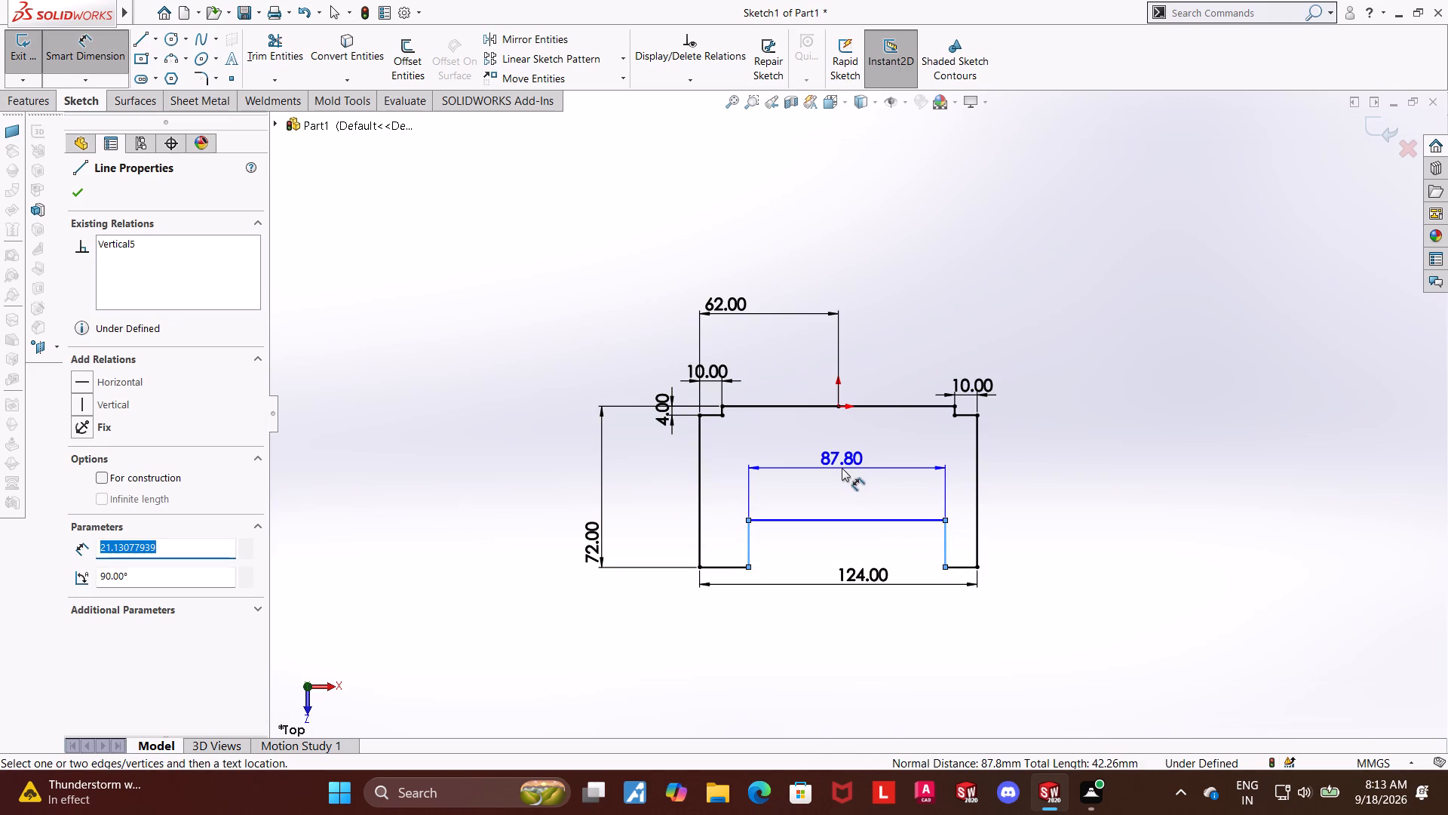
pyautogui.click(842, 468)
pyautogui.write('96')
pyautogui.press('Delete')
pyautogui.press('Return')
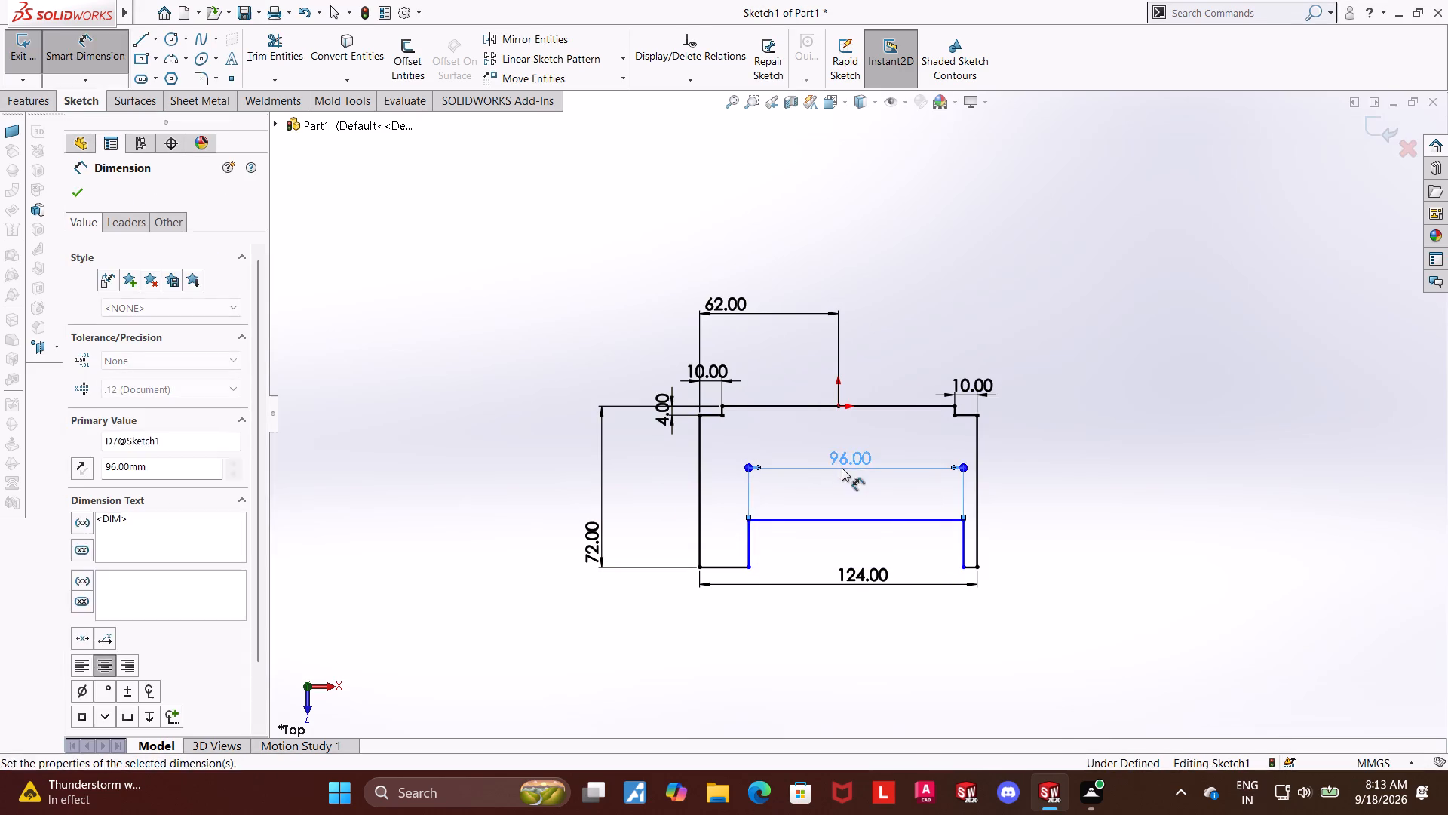
pyautogui.press('Escape')
pyautogui.press('Escape')
# Add a Vertical relation between the origin and the midpoint of the bottom recess's horizontal edge.
pyautogui.click(839, 406)
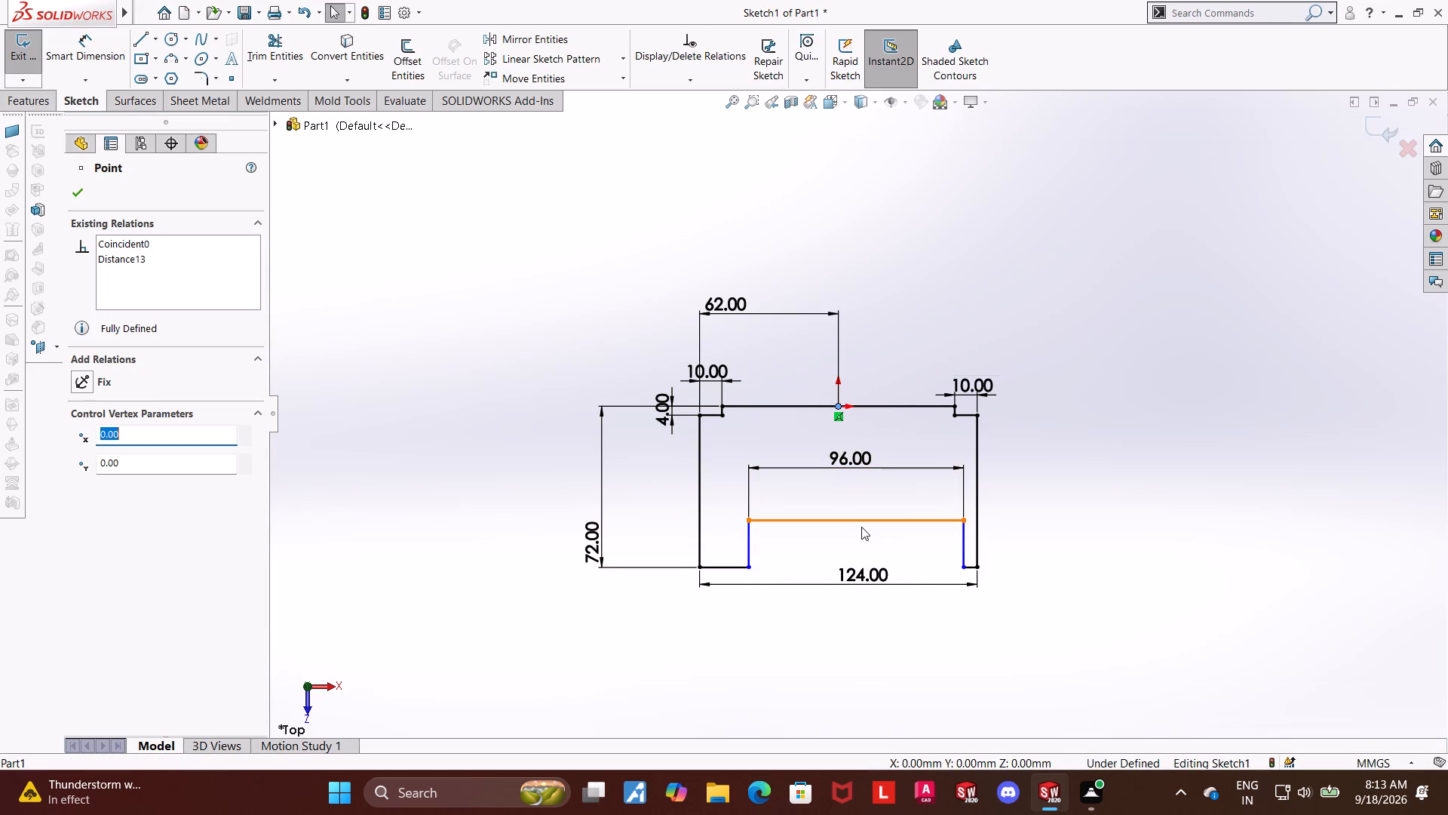
pyautogui.keyDown('ctrl'); pyautogui.click(855, 519); pyautogui.keyUp('ctrl')
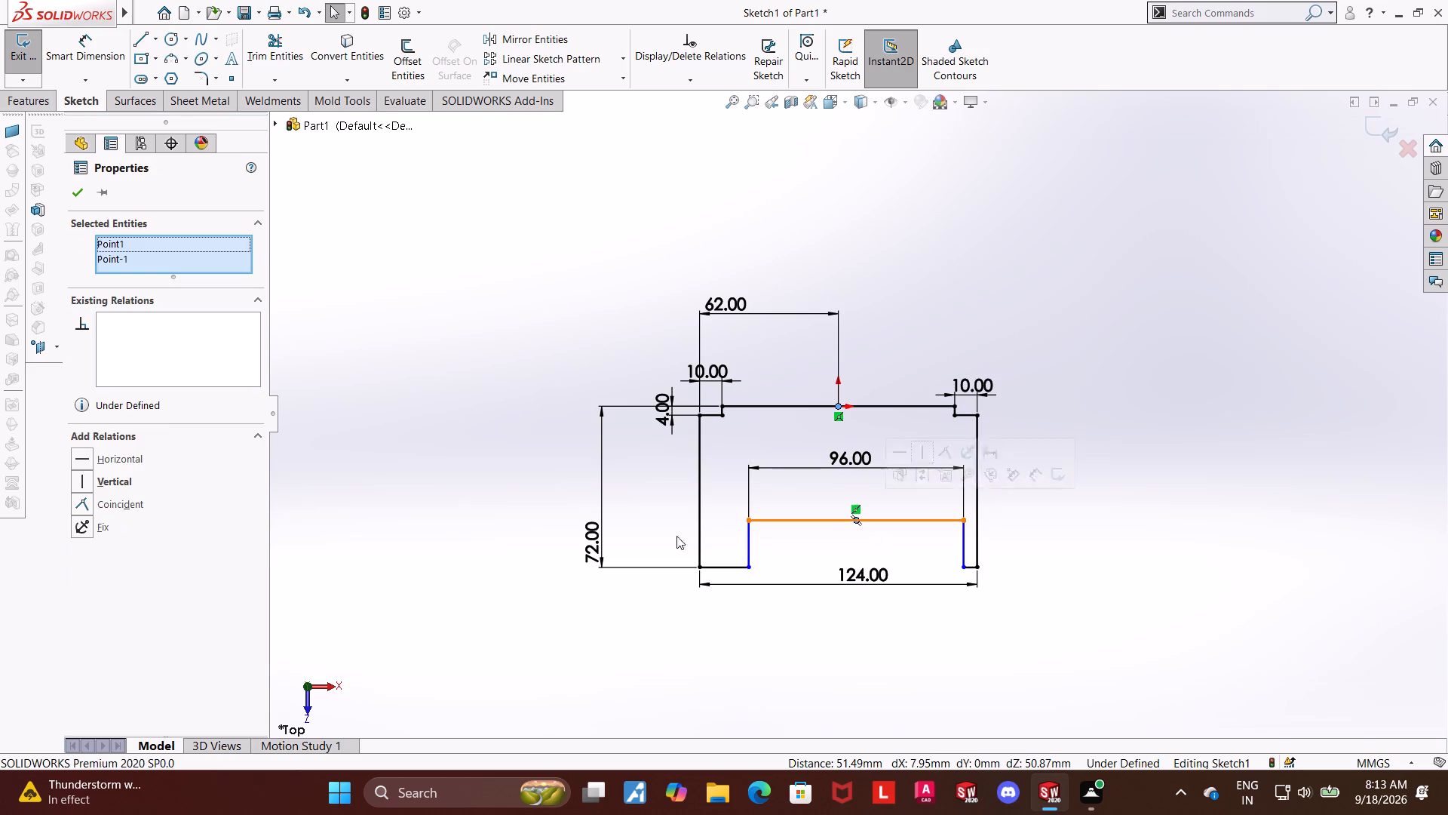
pyautogui.click(80, 478)
pyautogui.click(72, 188)
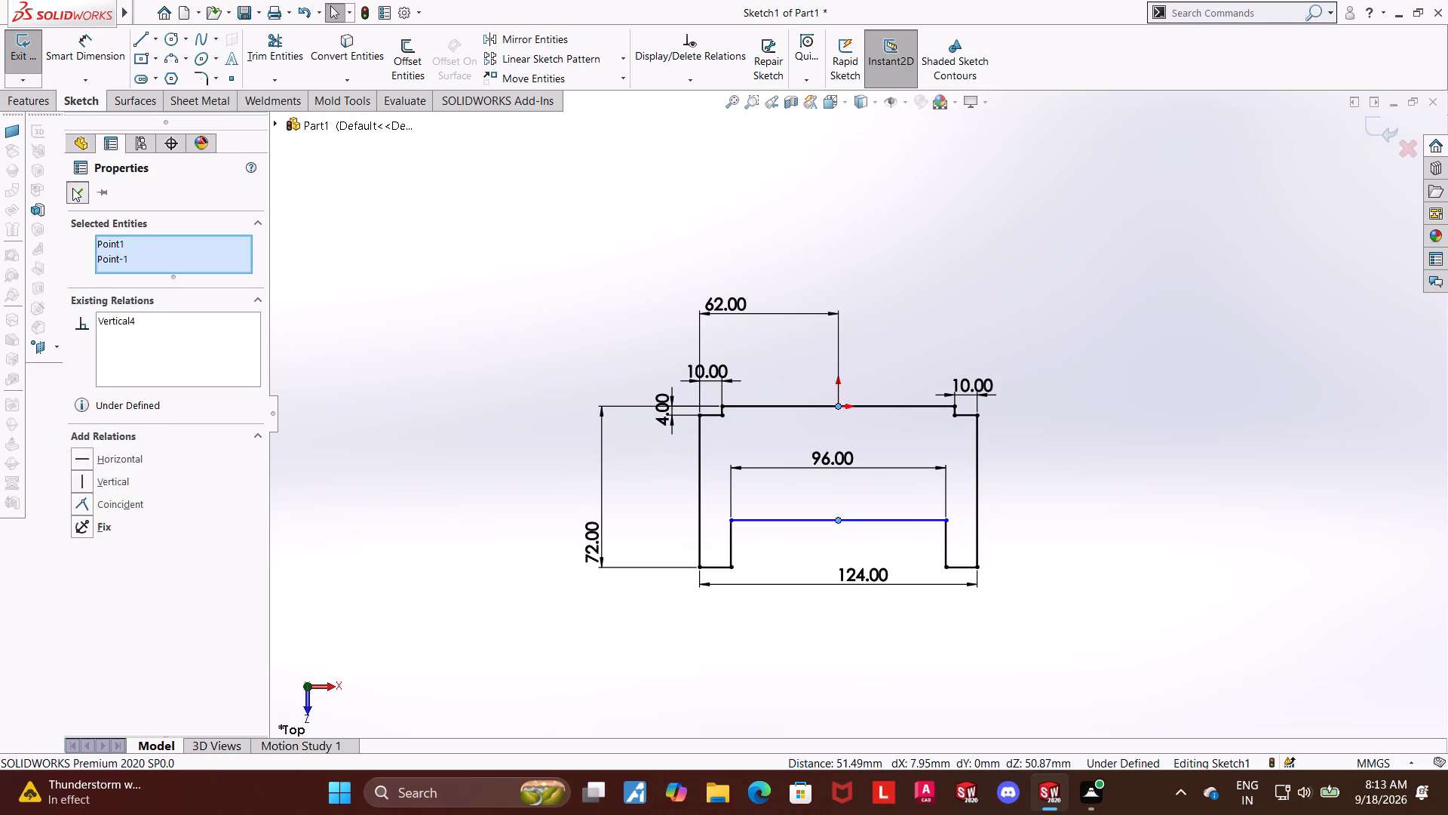
pyautogui.press('Escape')
pyautogui.press('Escape')
# Dimension the inner vertical edge of the left foot as 20 mm.
pyautogui.click(73, 42)
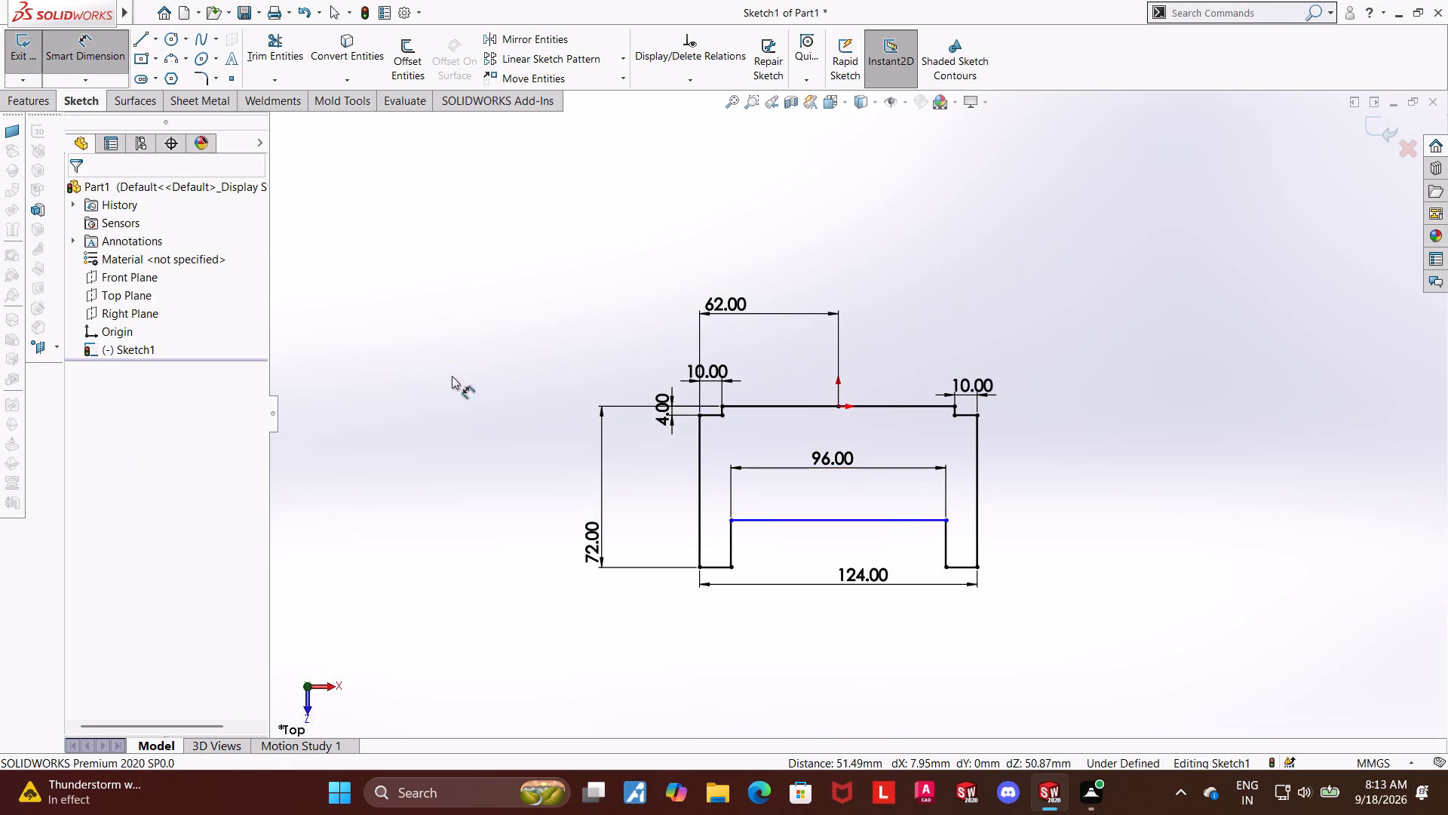
pyautogui.click(731, 536)
pyautogui.click(752, 540)
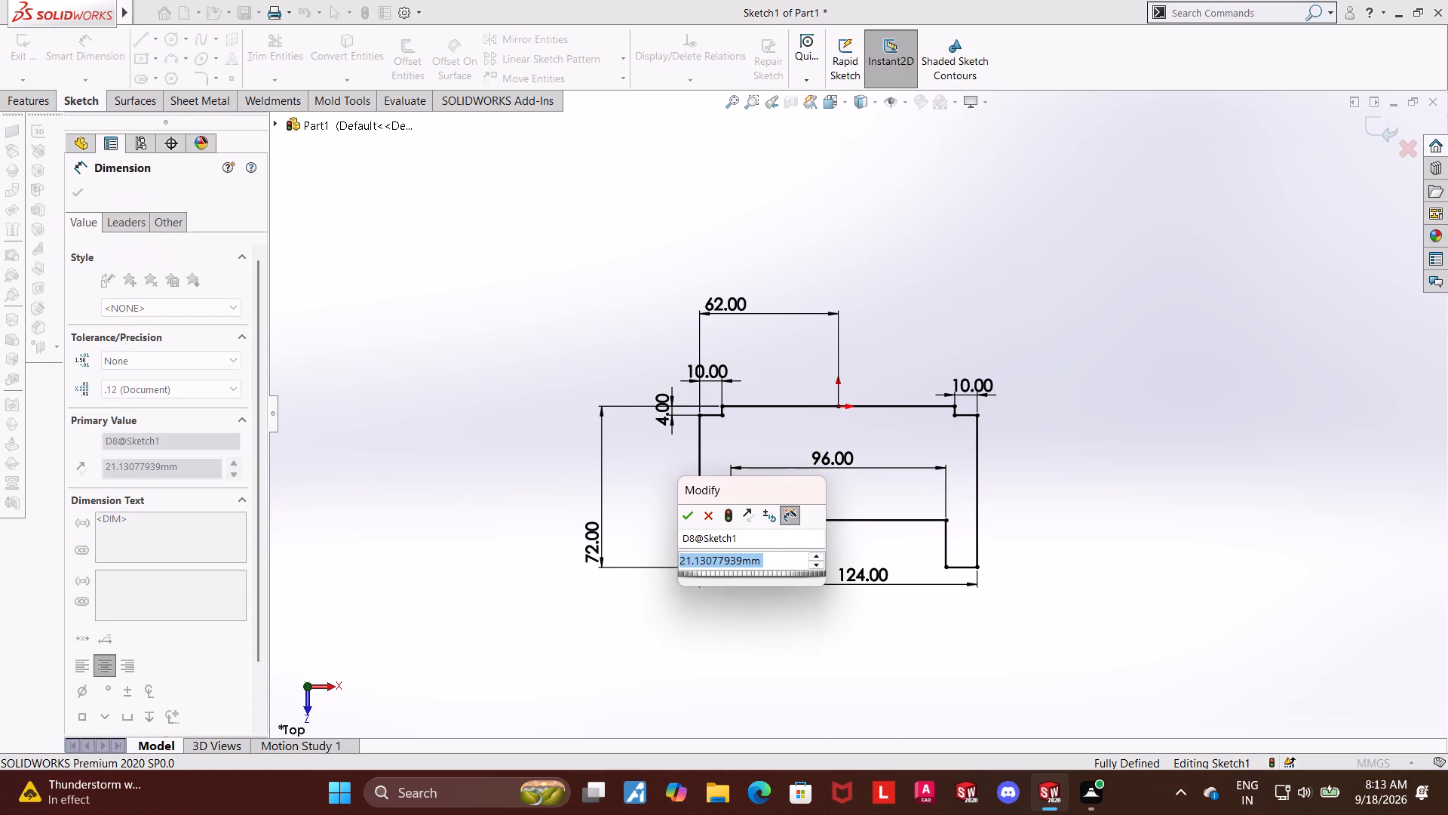
pyautogui.write('20')
pyautogui.press('Return')
pyautogui.press('Escape')
pyautogui.press('Escape')
pyautogui.press('Escape')
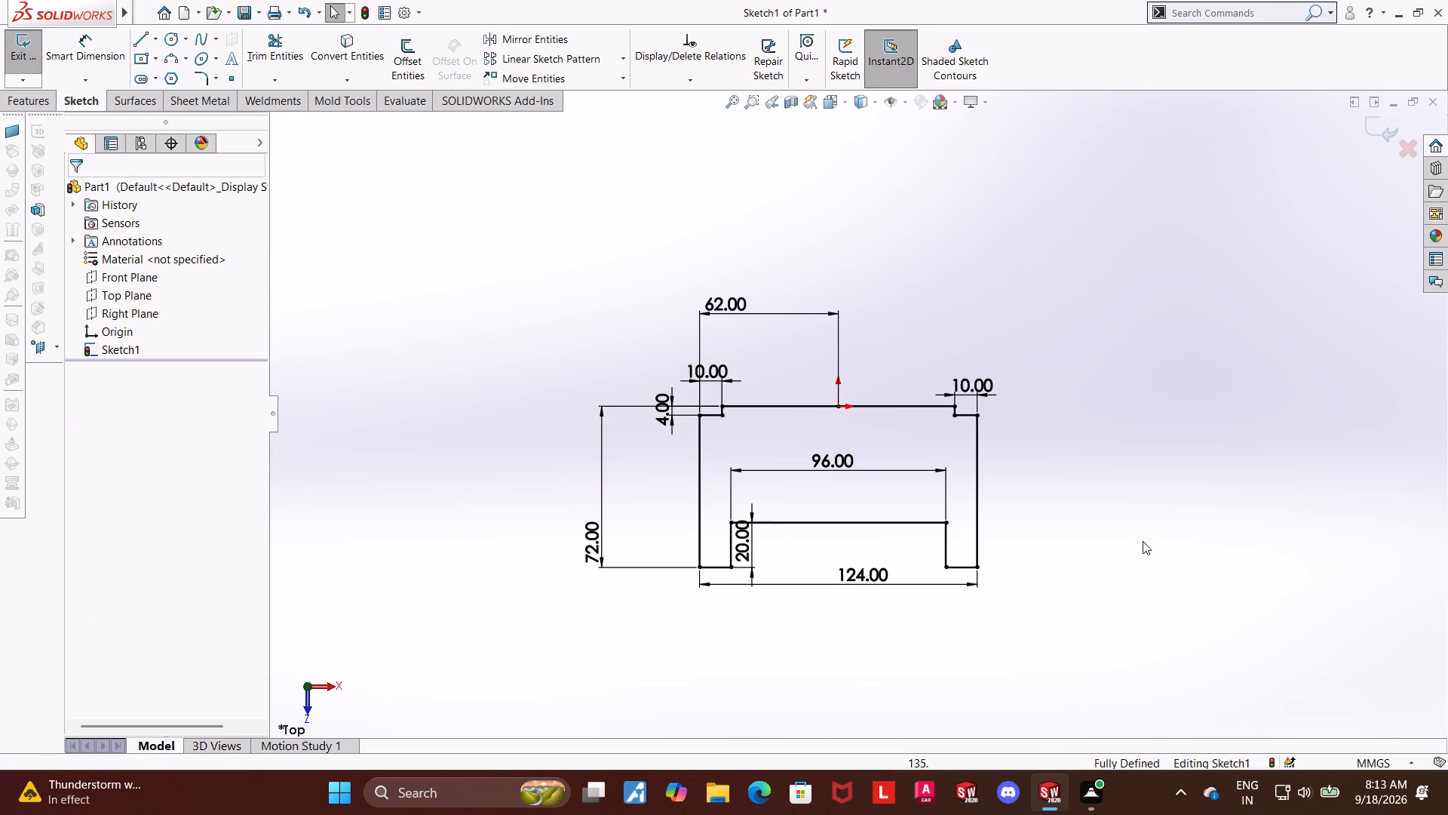
# Sketch a center rectangle about 75 mm by 22 mm inside the profile, centred directly below the origin.
pyautogui.scroll(-2, 1083, 515)
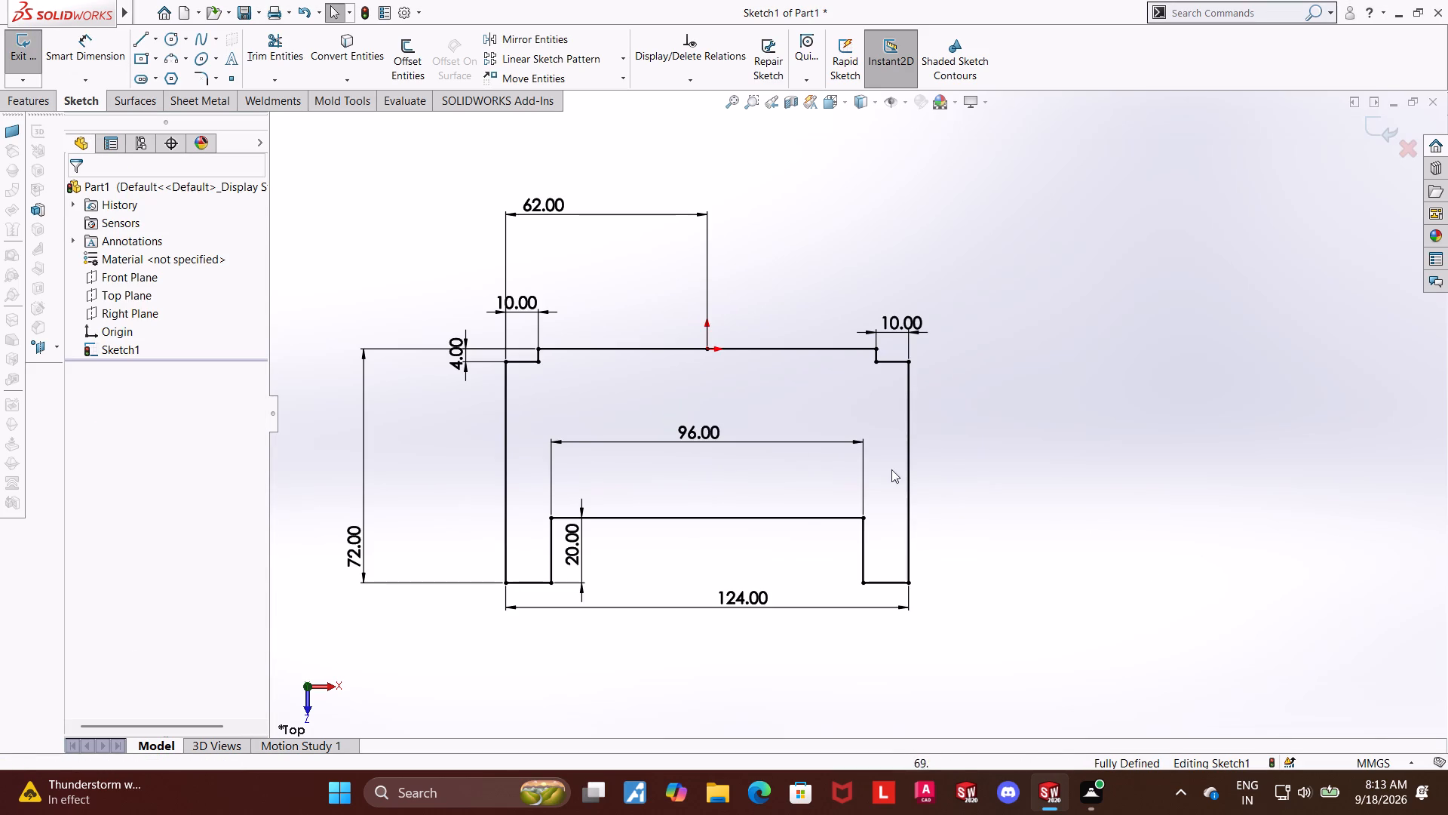
pyautogui.click(146, 60)
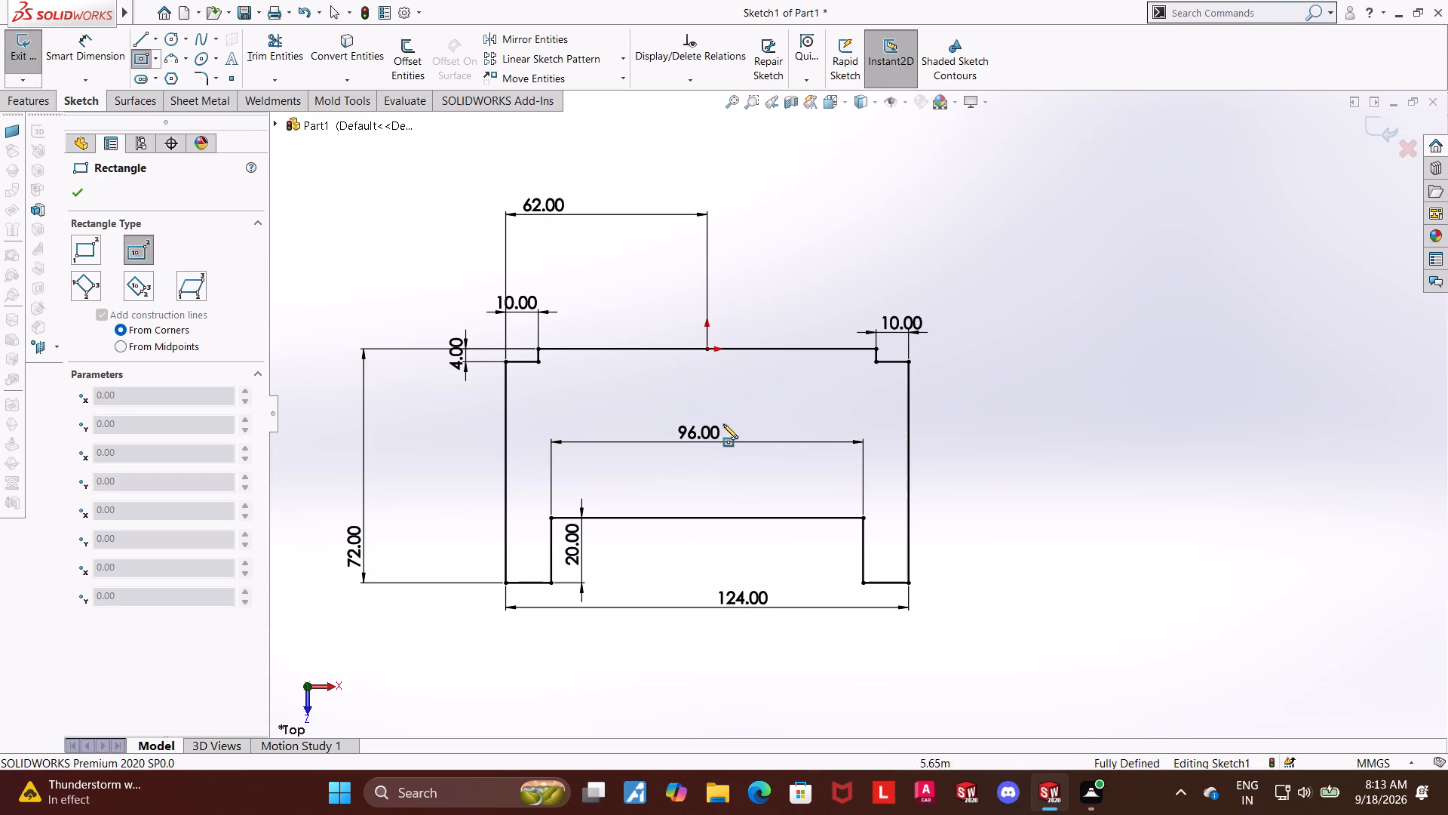
pyautogui.click(709, 420)
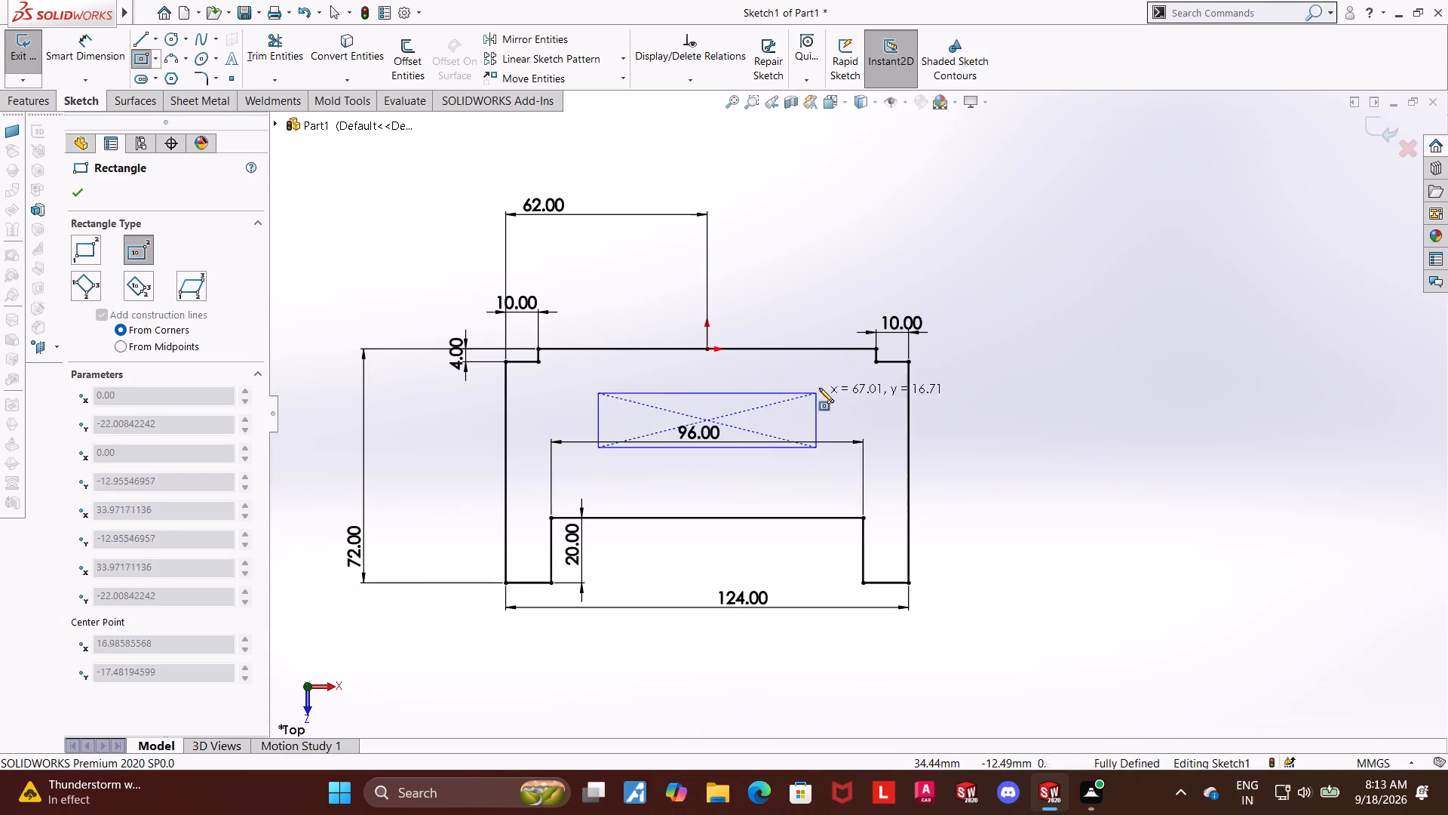
pyautogui.click(829, 384)
pyautogui.press('Escape')
pyautogui.press('Escape')
pyautogui.press('Escape')
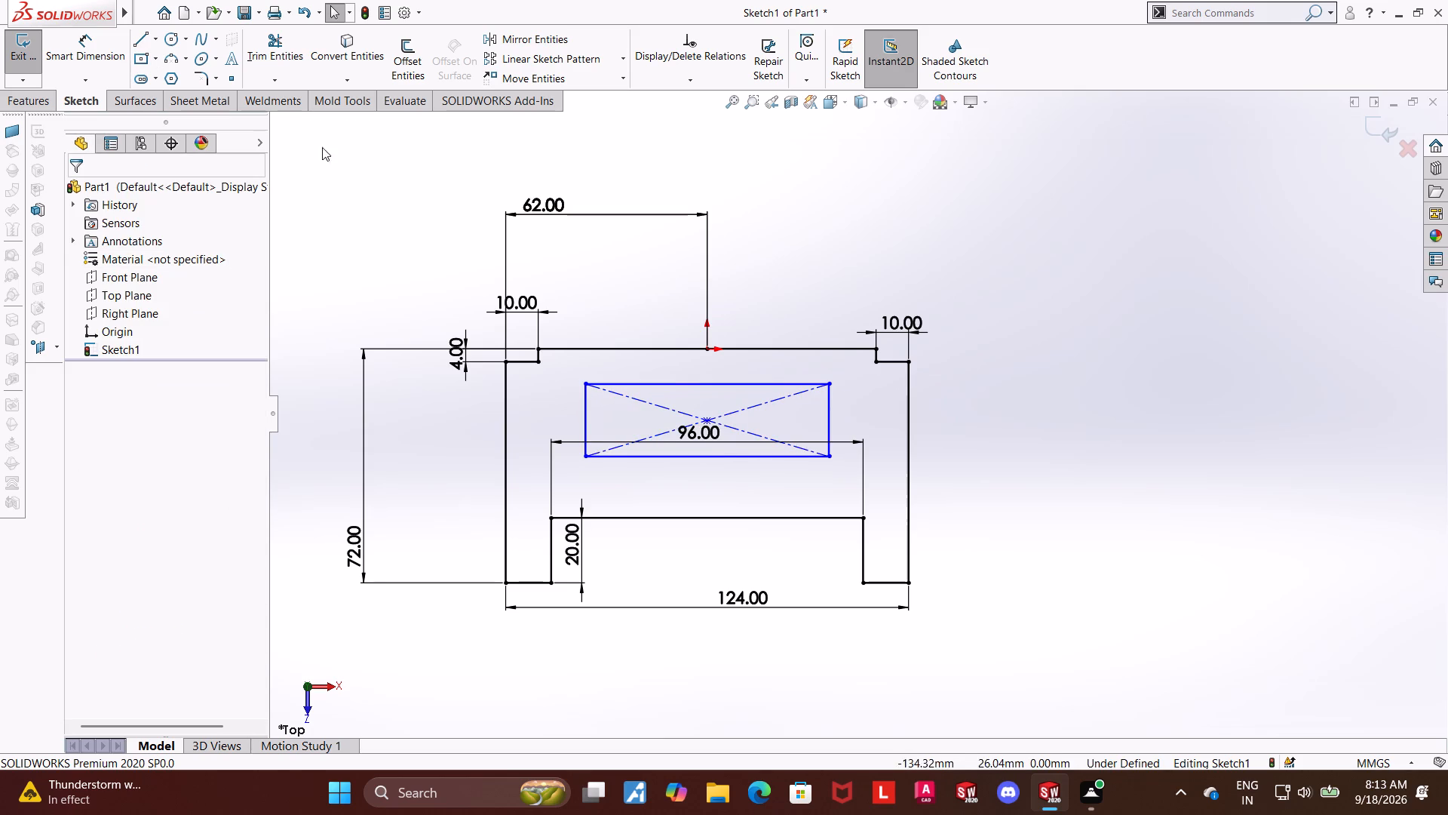
# Add a Vertical relation between the rectangle's center point and the top edge's midpoint at the origin.
pyautogui.click(706, 417)
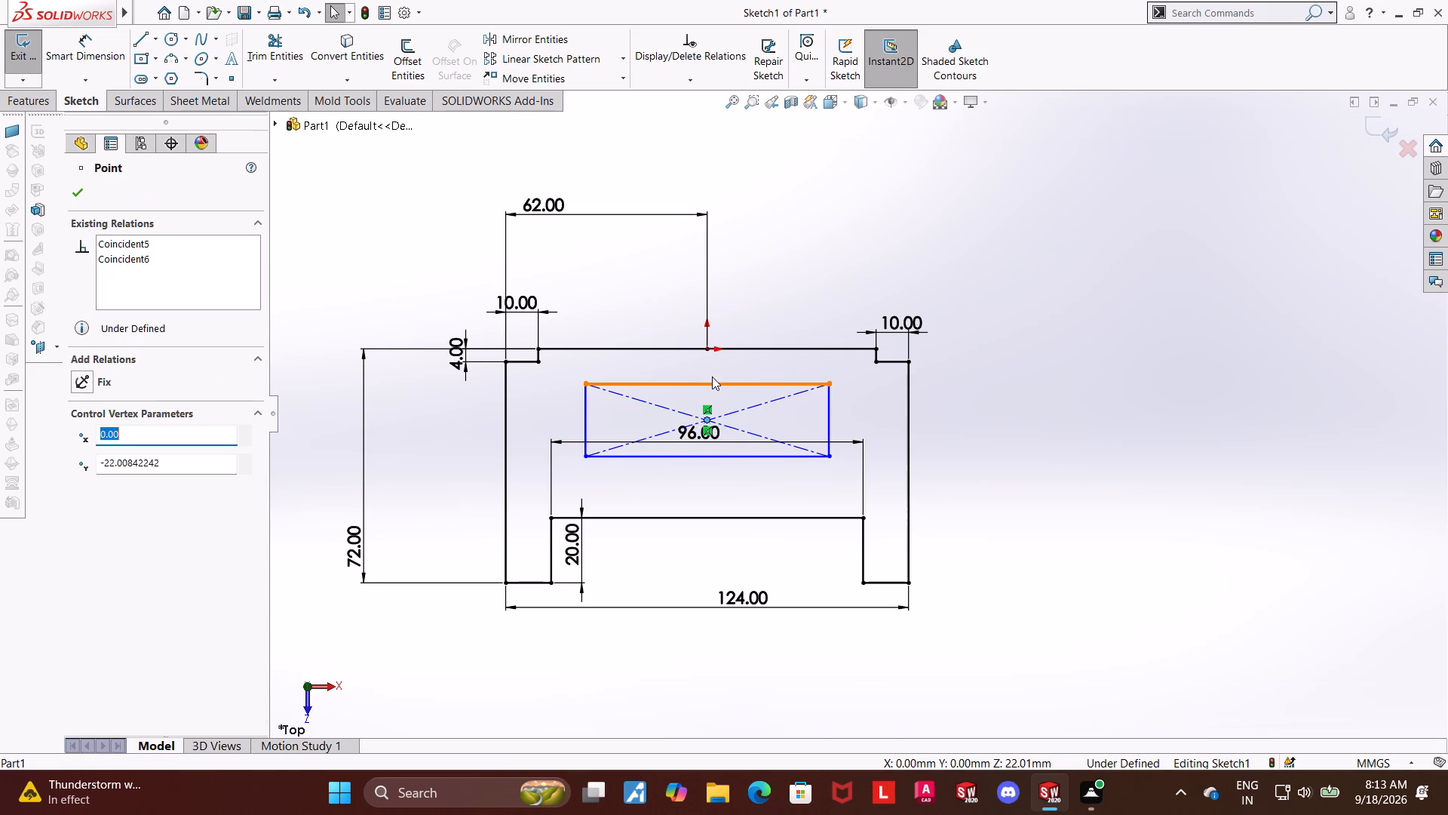
pyautogui.keyDown('ctrl'); pyautogui.click(708, 352); pyautogui.keyUp('ctrl')
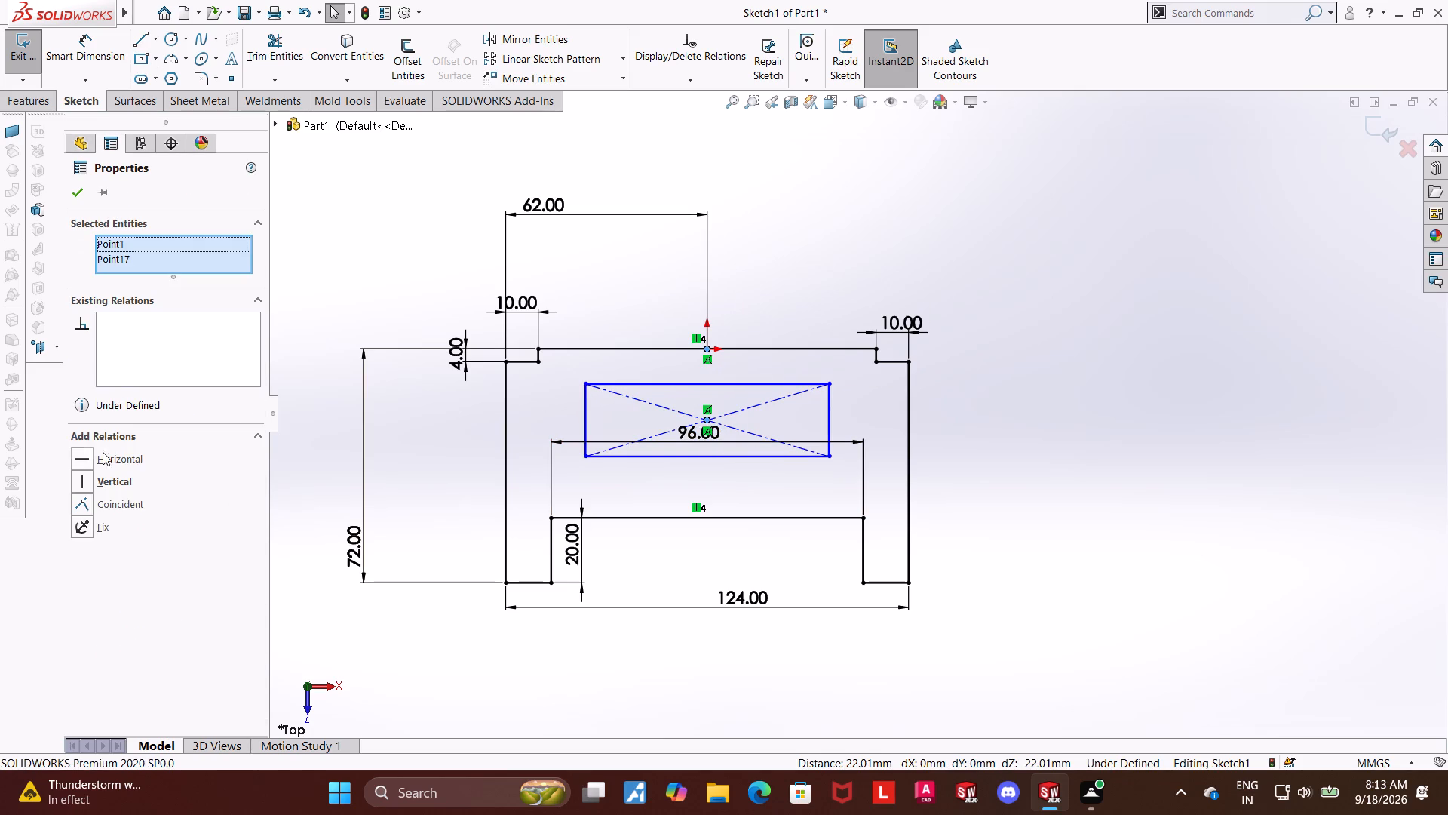
pyautogui.click(87, 477)
pyautogui.click(83, 182)
pyautogui.press('Escape')
pyautogui.press('Escape')
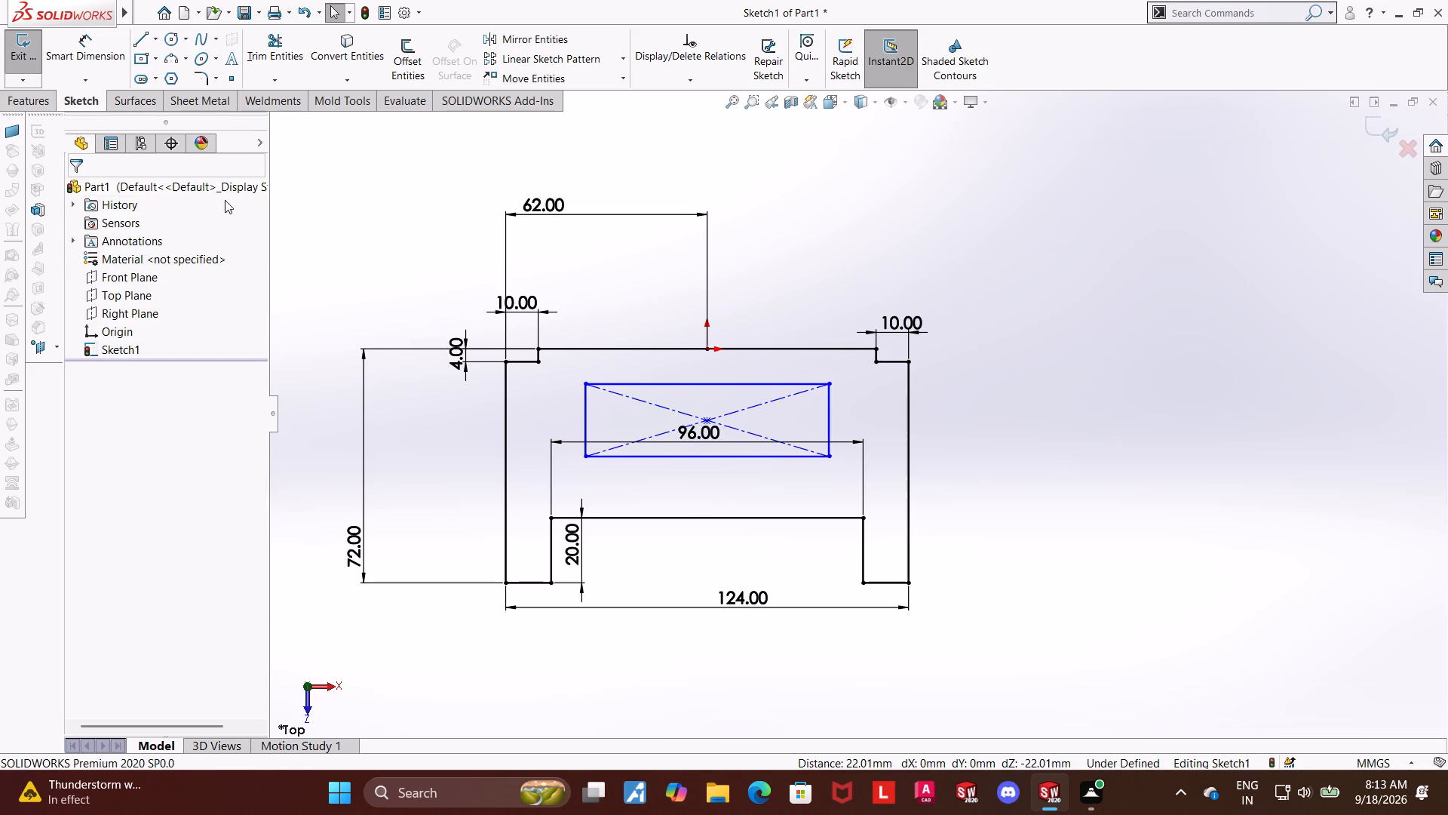
pyautogui.press('Escape')
# Dimension the height of the inner rectangle as 24 mm.
pyautogui.click(107, 63)
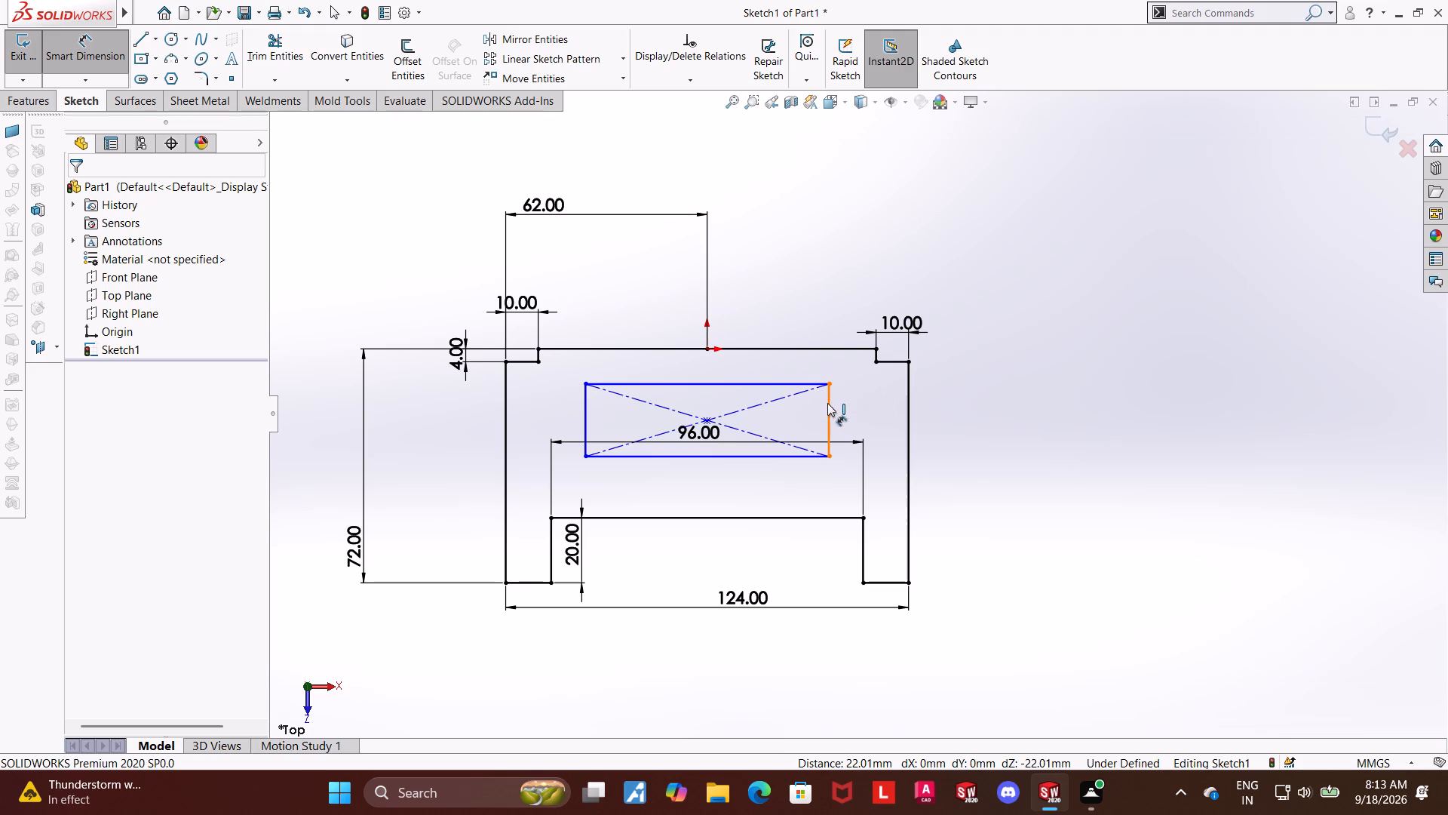
pyautogui.click(827, 403)
pyautogui.click(854, 409)
pyautogui.write('24')
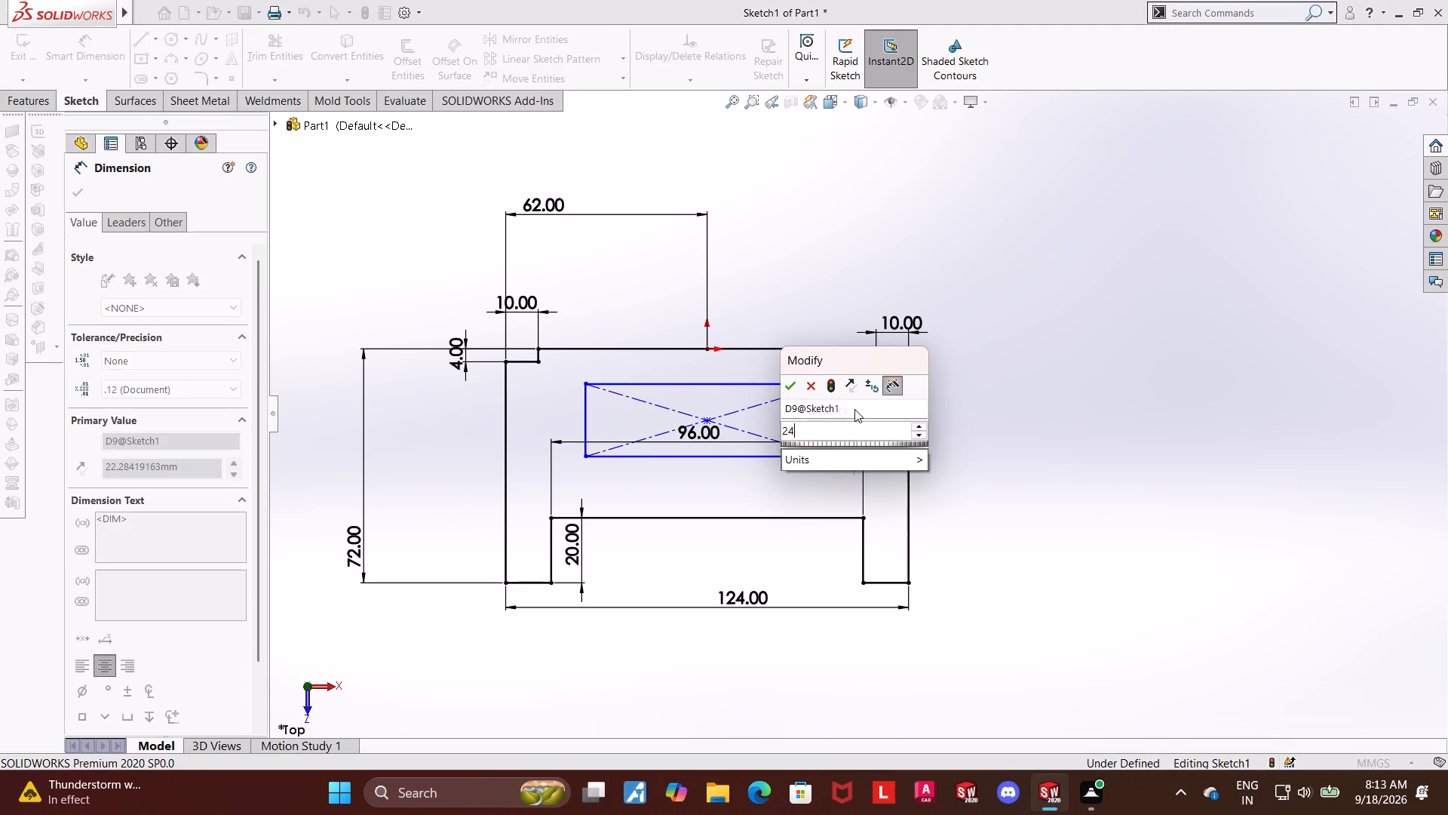
pyautogui.press('Return')
pyautogui.press('Escape')
pyautogui.press('Escape')
# Move the 96 mm recess dimension down so it sits clear below the inner rectangle.
pyautogui.moveTo(704, 438); pyautogui.dragTo(706, 460)
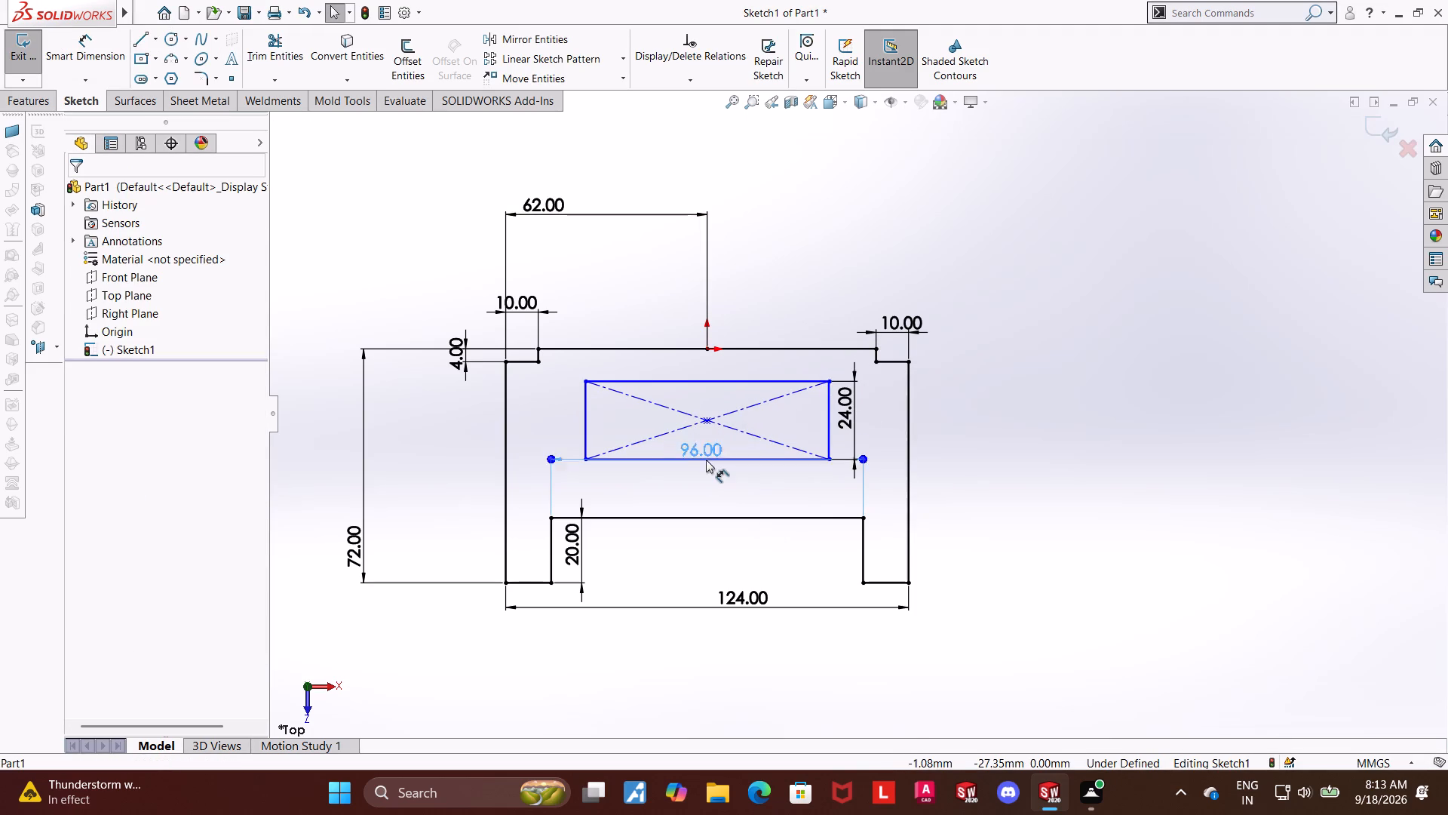
pyautogui.moveTo(706, 460); pyautogui.dragTo(706, 483)
pyautogui.press('Escape')
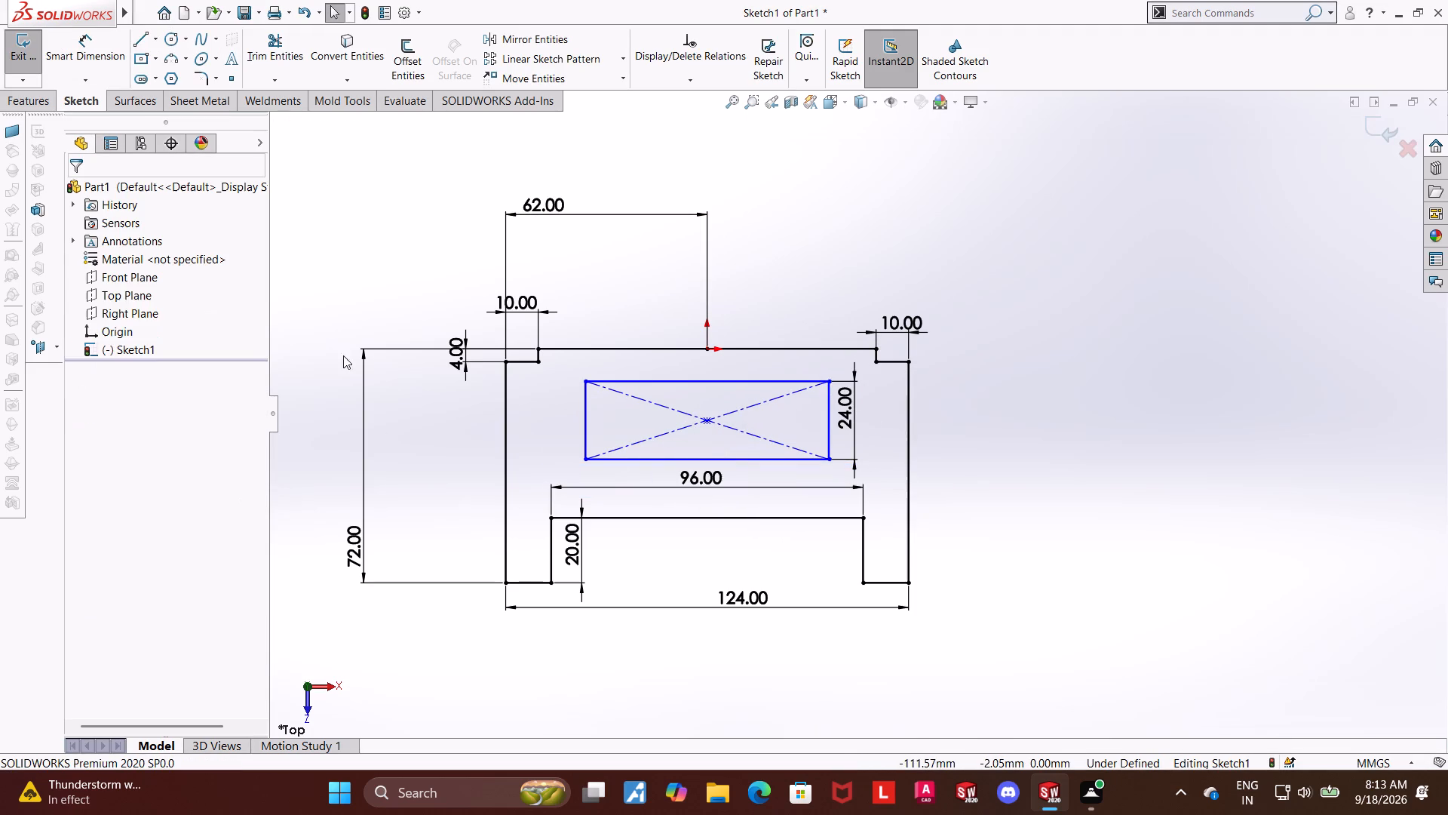
# Dimension the width of the inner rectangle as 30 mm.
pyautogui.click(75, 49)
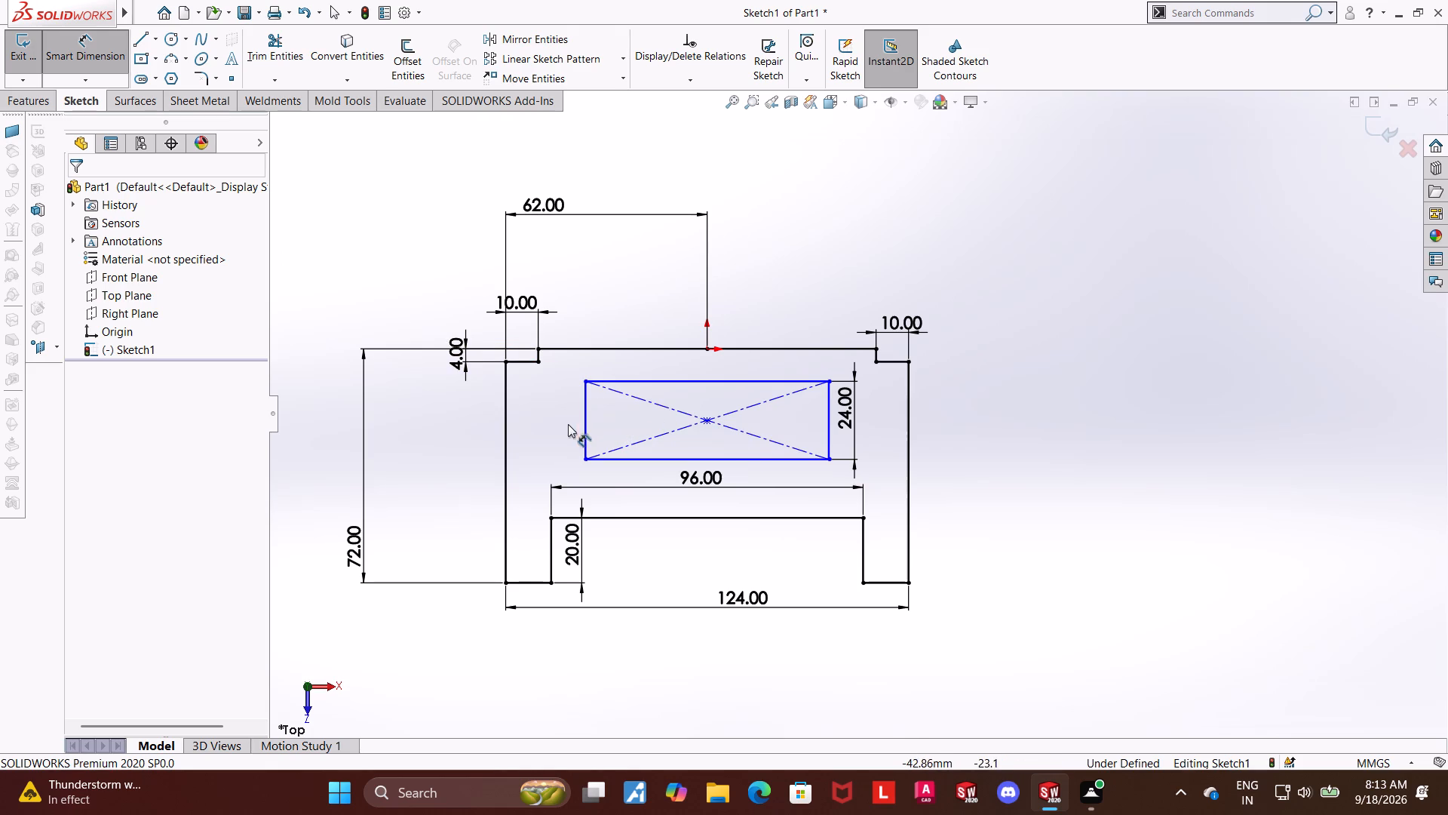
pyautogui.click(683, 379)
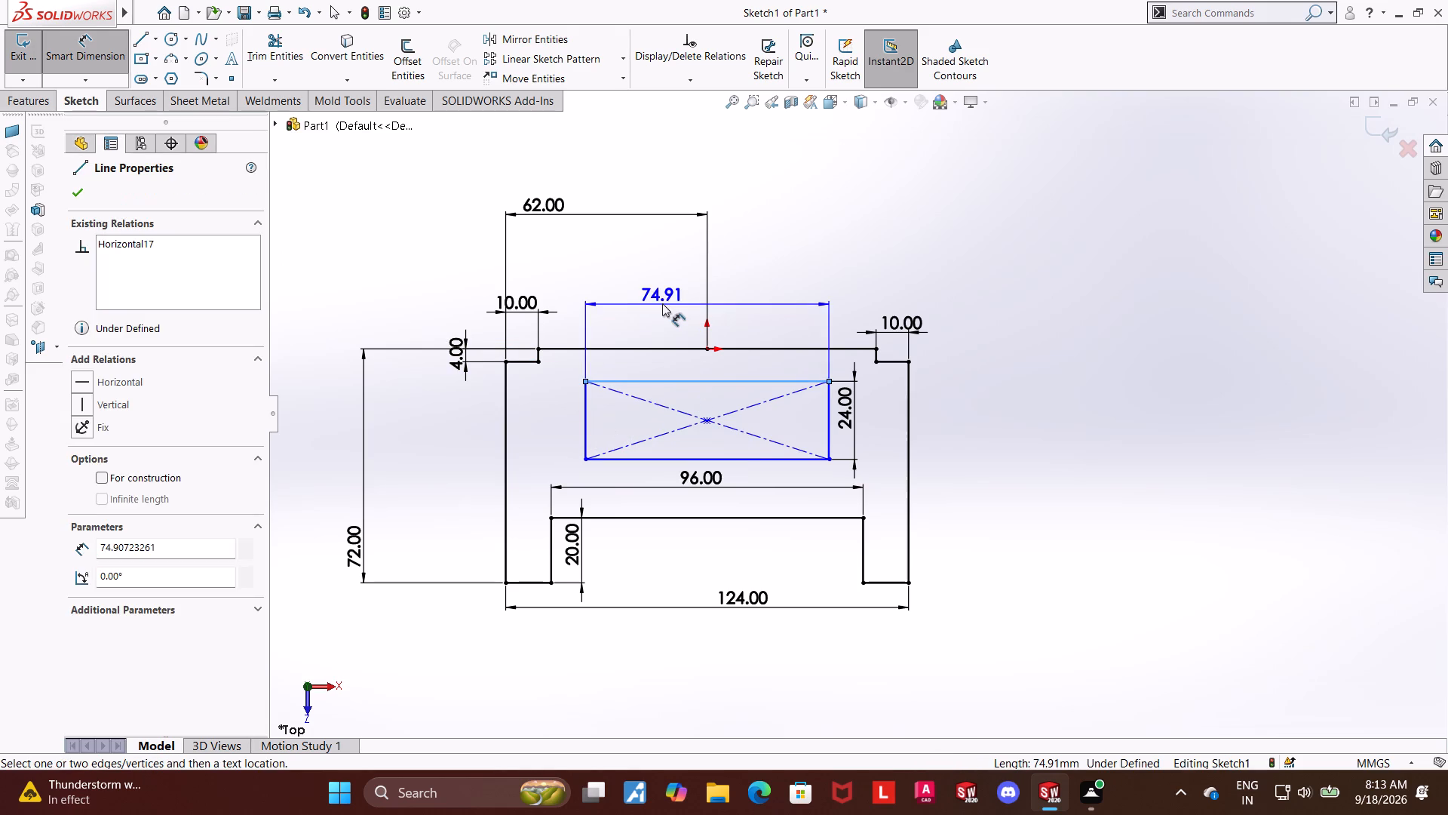
pyautogui.click(662, 303)
pyautogui.press('2')
pyautogui.press('BackSpace')
pyautogui.write('30')
pyautogui.press('Return')
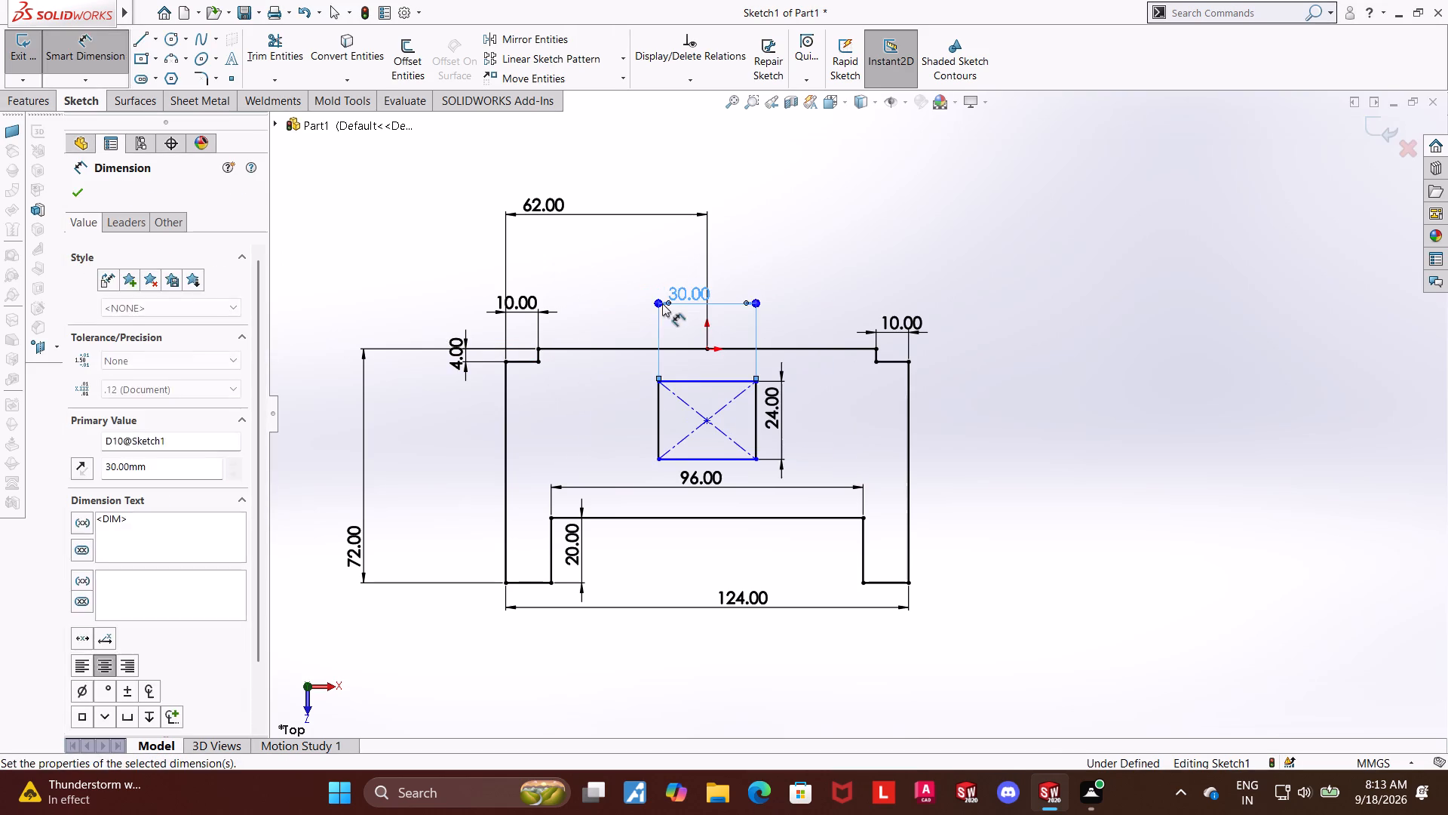
pyautogui.press('Escape')
pyautogui.press('Escape')
# Dimension the distance from the profile's top edge to the rectangle's top edge as 10 mm.
pyautogui.scroll(-2, 825, 487)
pyautogui.press('Escape')
pyautogui.press('Escape')
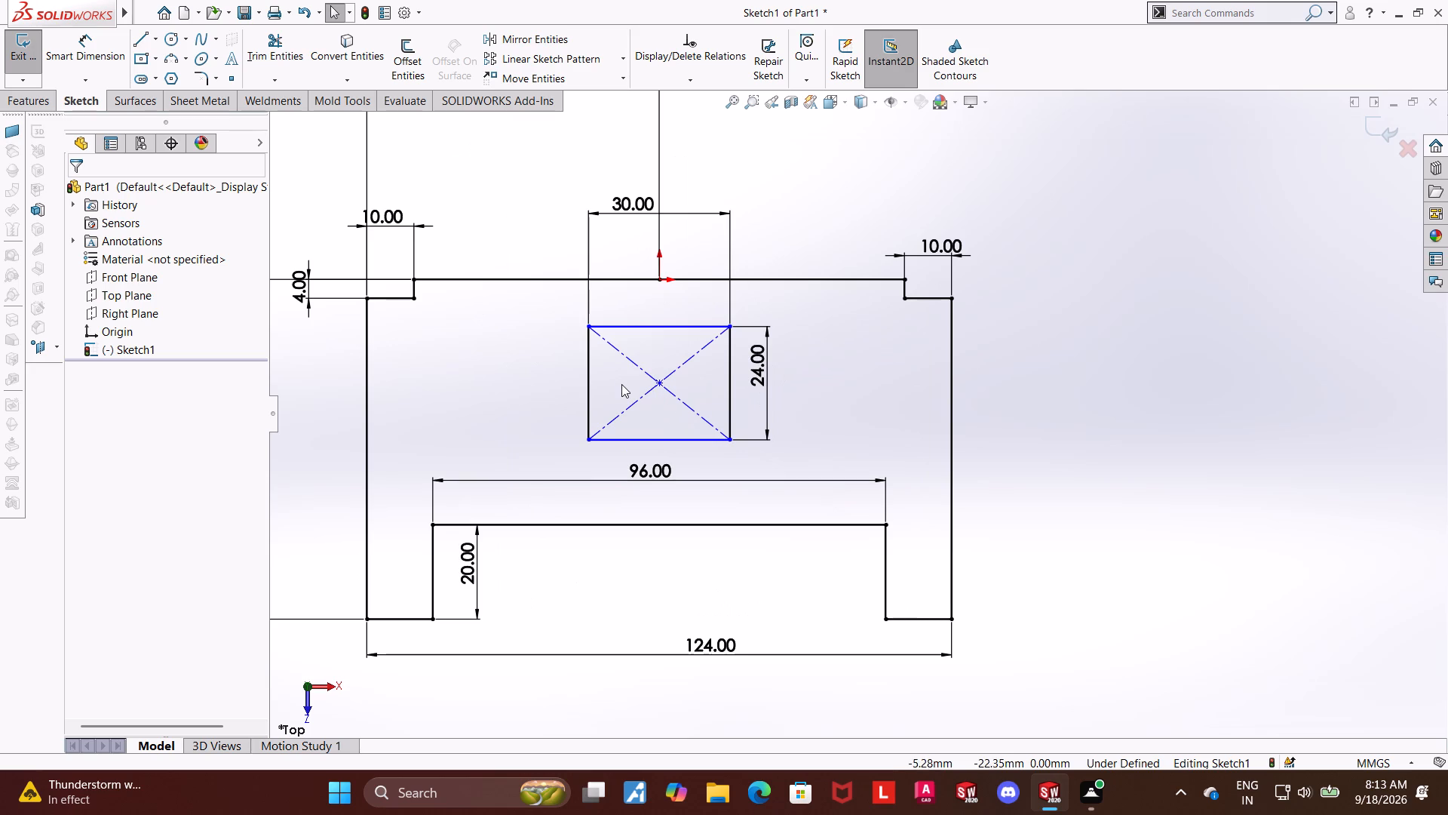
pyautogui.click(100, 52)
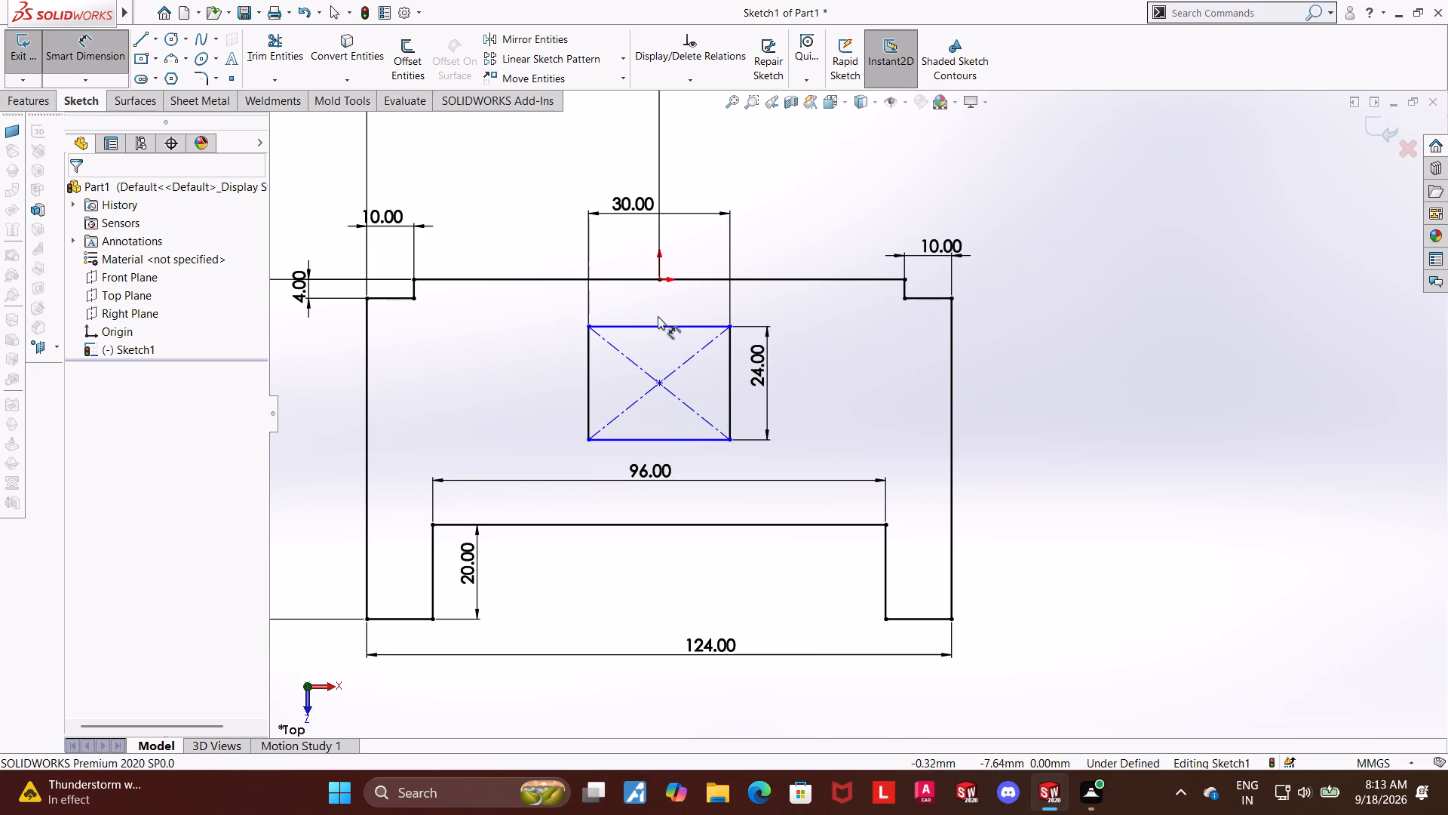
pyautogui.click(661, 323)
pyautogui.click(810, 279)
pyautogui.click(819, 304)
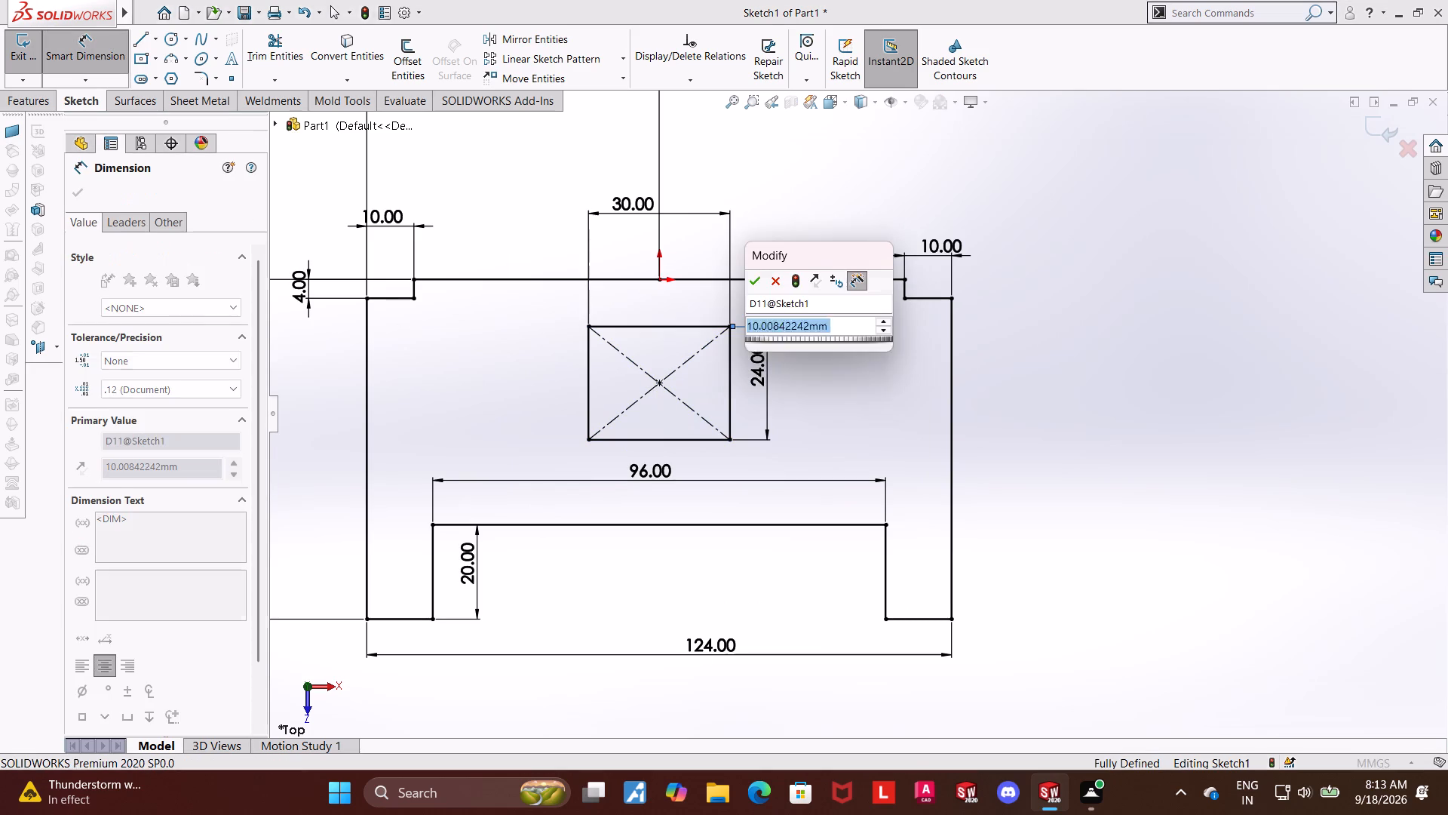
pyautogui.write('10')
pyautogui.press('Return')
pyautogui.press('Escape')
pyautogui.press('Escape')
pyautogui.press('Escape')
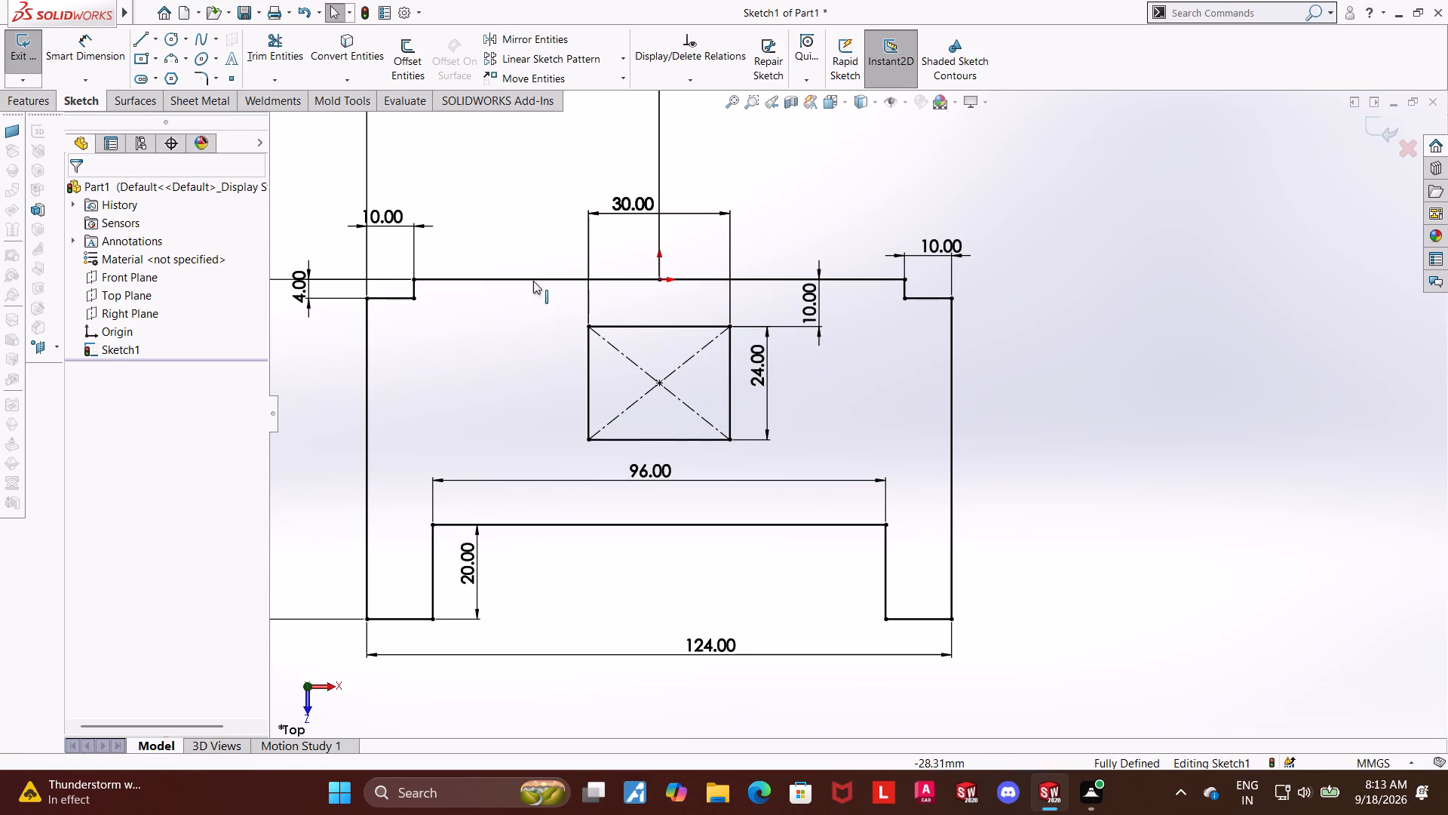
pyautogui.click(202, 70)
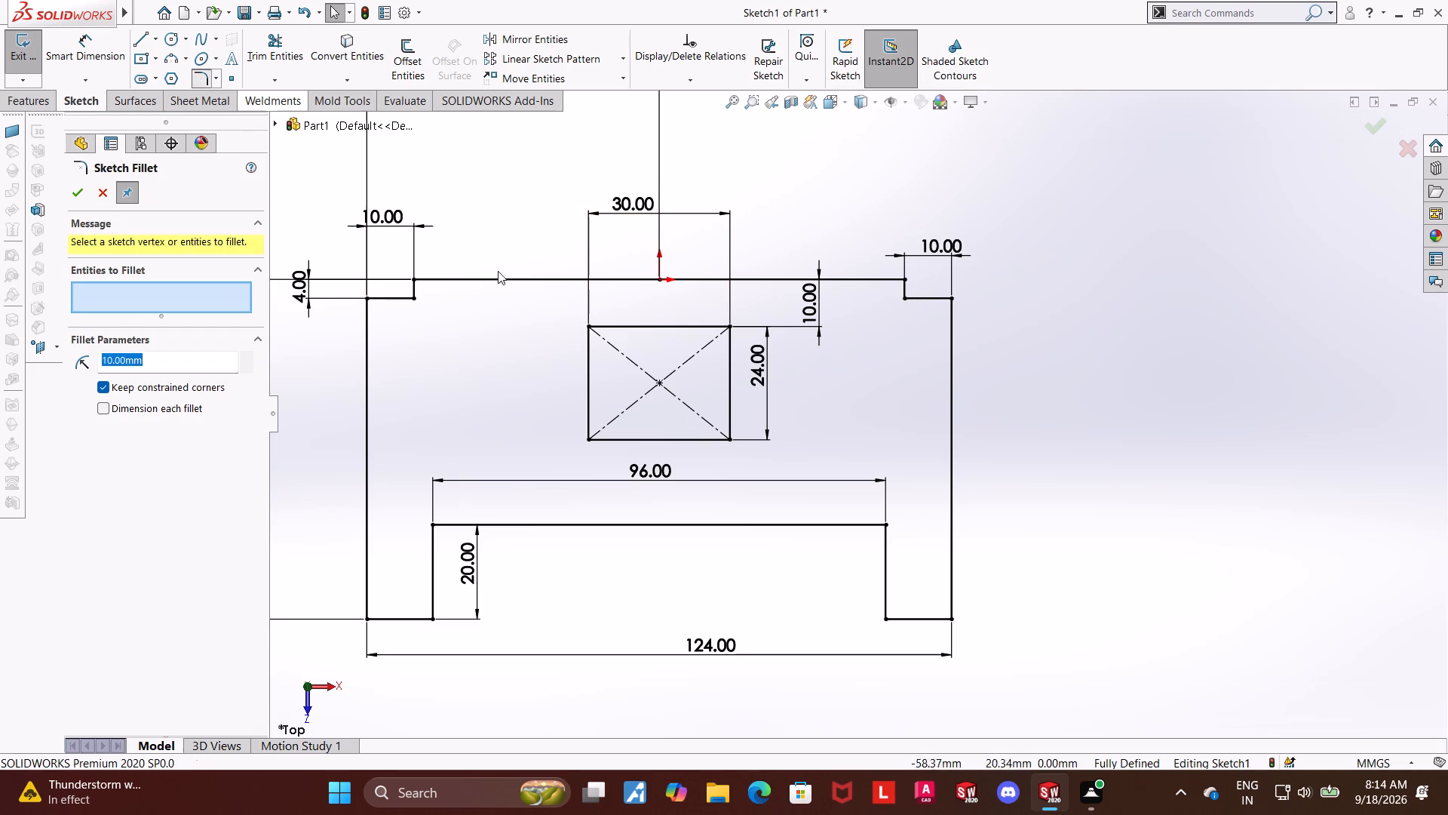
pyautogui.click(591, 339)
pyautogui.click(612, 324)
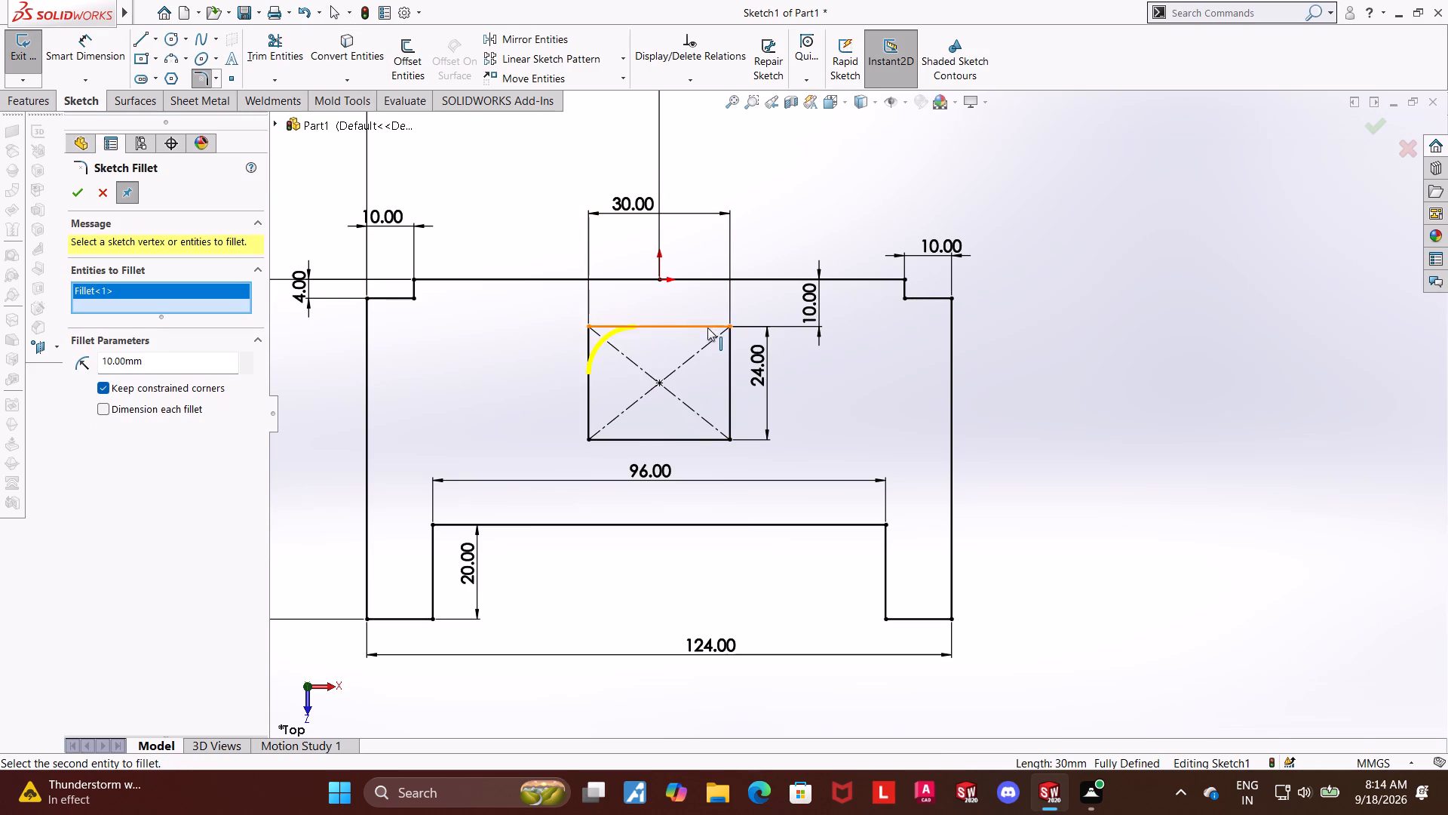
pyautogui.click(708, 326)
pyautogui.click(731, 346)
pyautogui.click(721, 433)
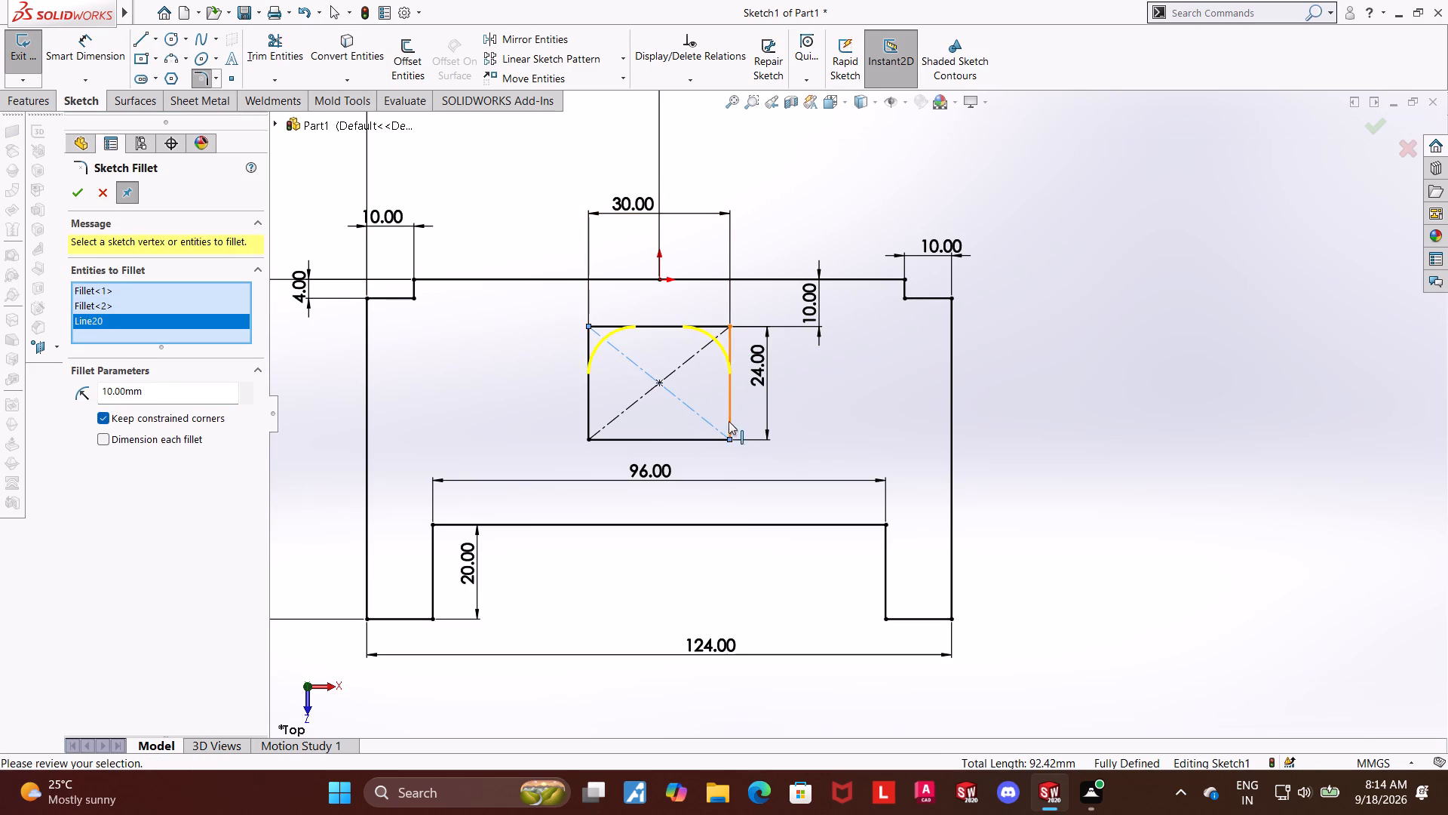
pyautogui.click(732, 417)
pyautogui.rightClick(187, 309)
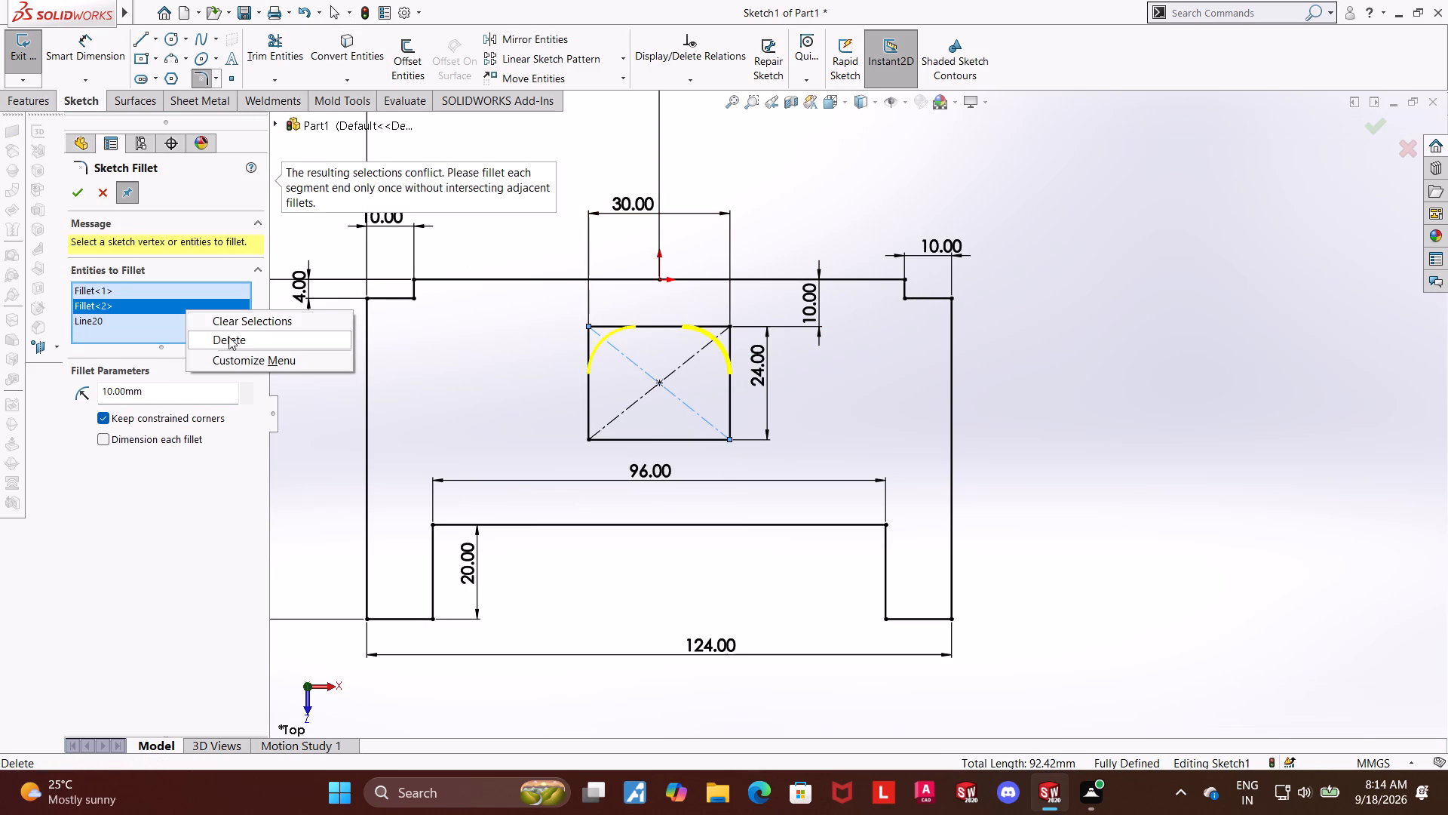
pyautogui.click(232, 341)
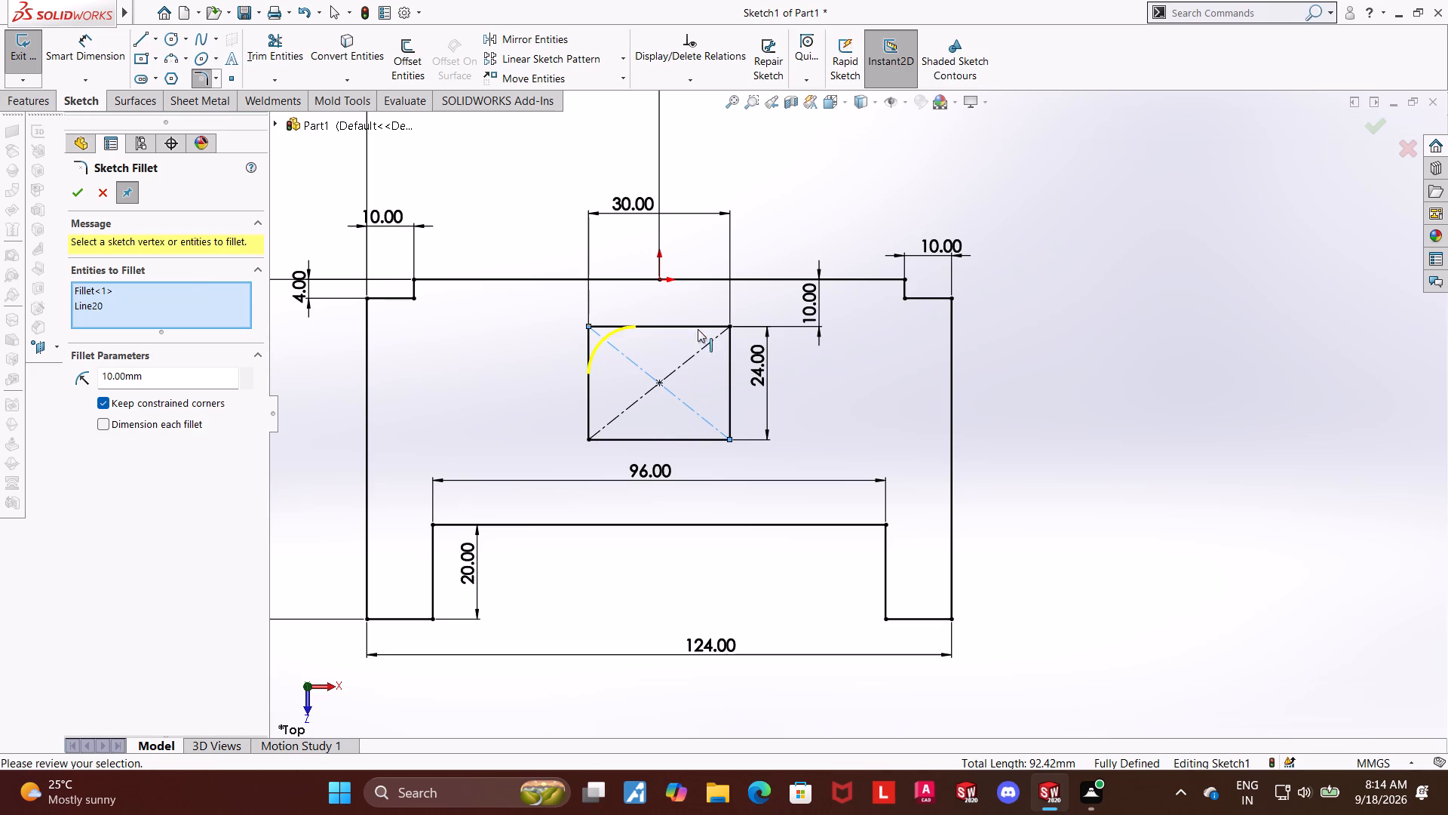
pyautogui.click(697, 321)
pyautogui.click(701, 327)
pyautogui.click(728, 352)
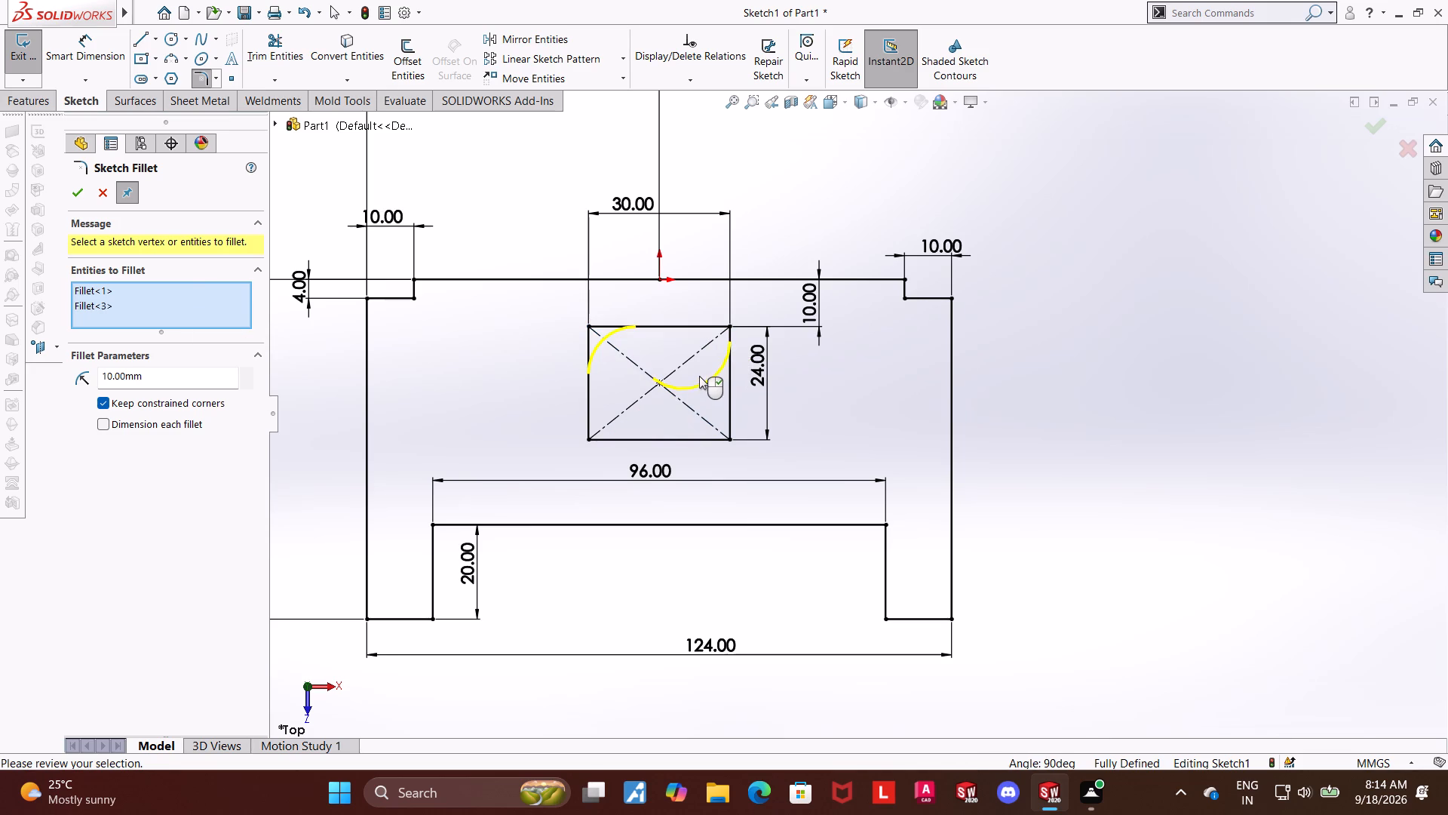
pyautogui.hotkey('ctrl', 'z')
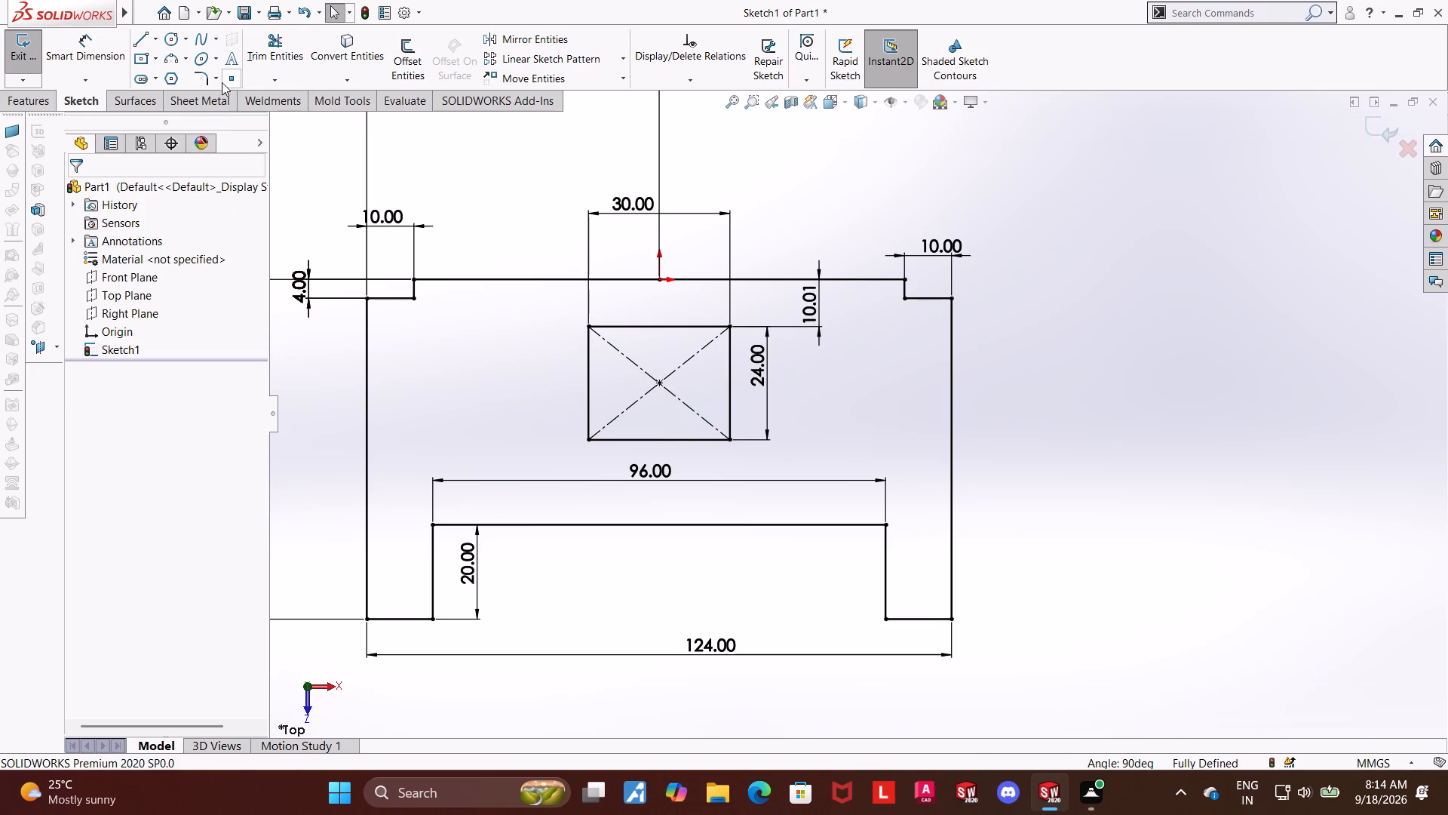
# Set up a sketch fillet on all four corners of the inner rectangle with a 2 mm radius.
pyautogui.click(213, 78)
pyautogui.click(228, 100)
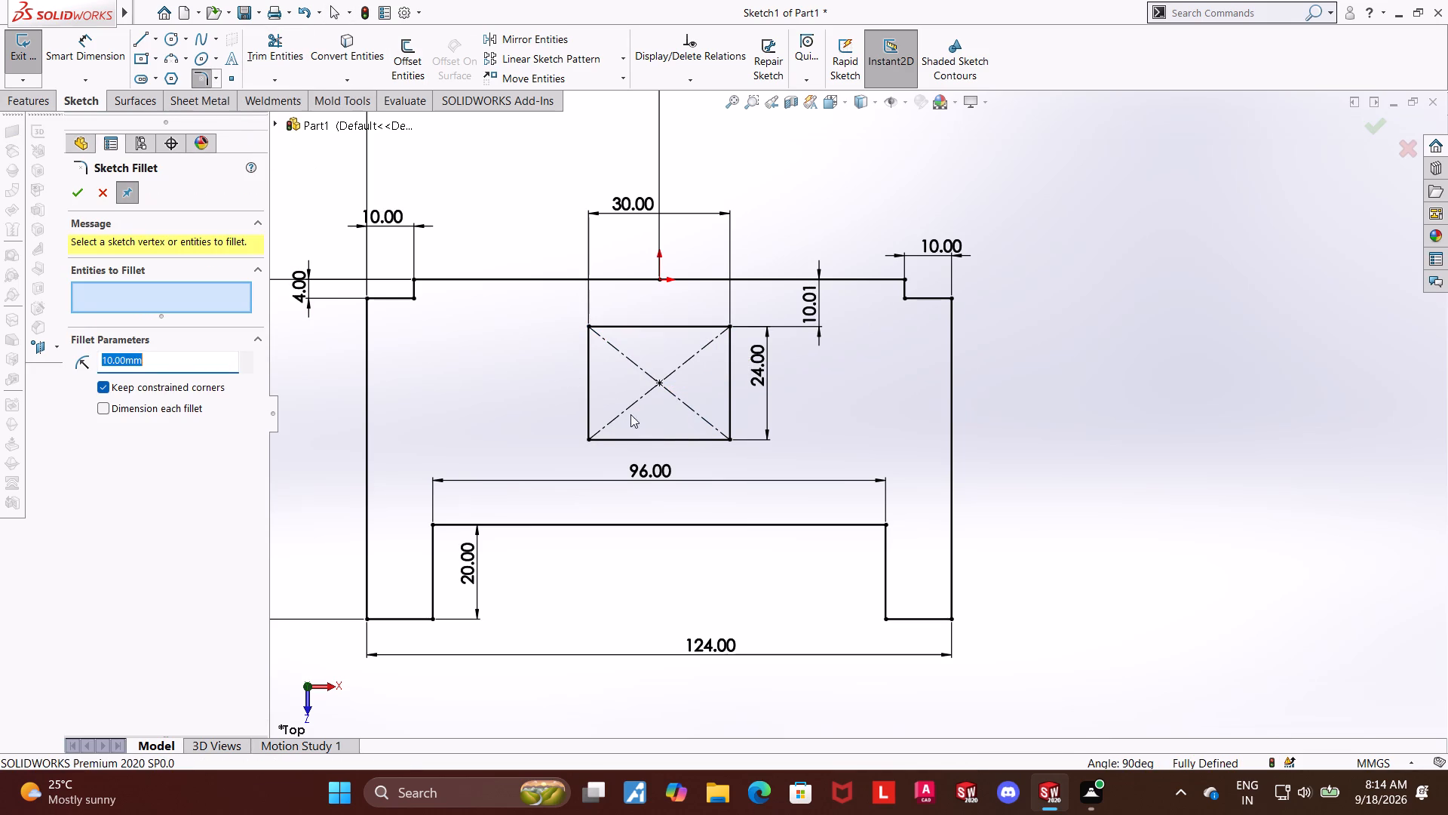
pyautogui.click(591, 363)
pyautogui.click(611, 328)
pyautogui.click(732, 364)
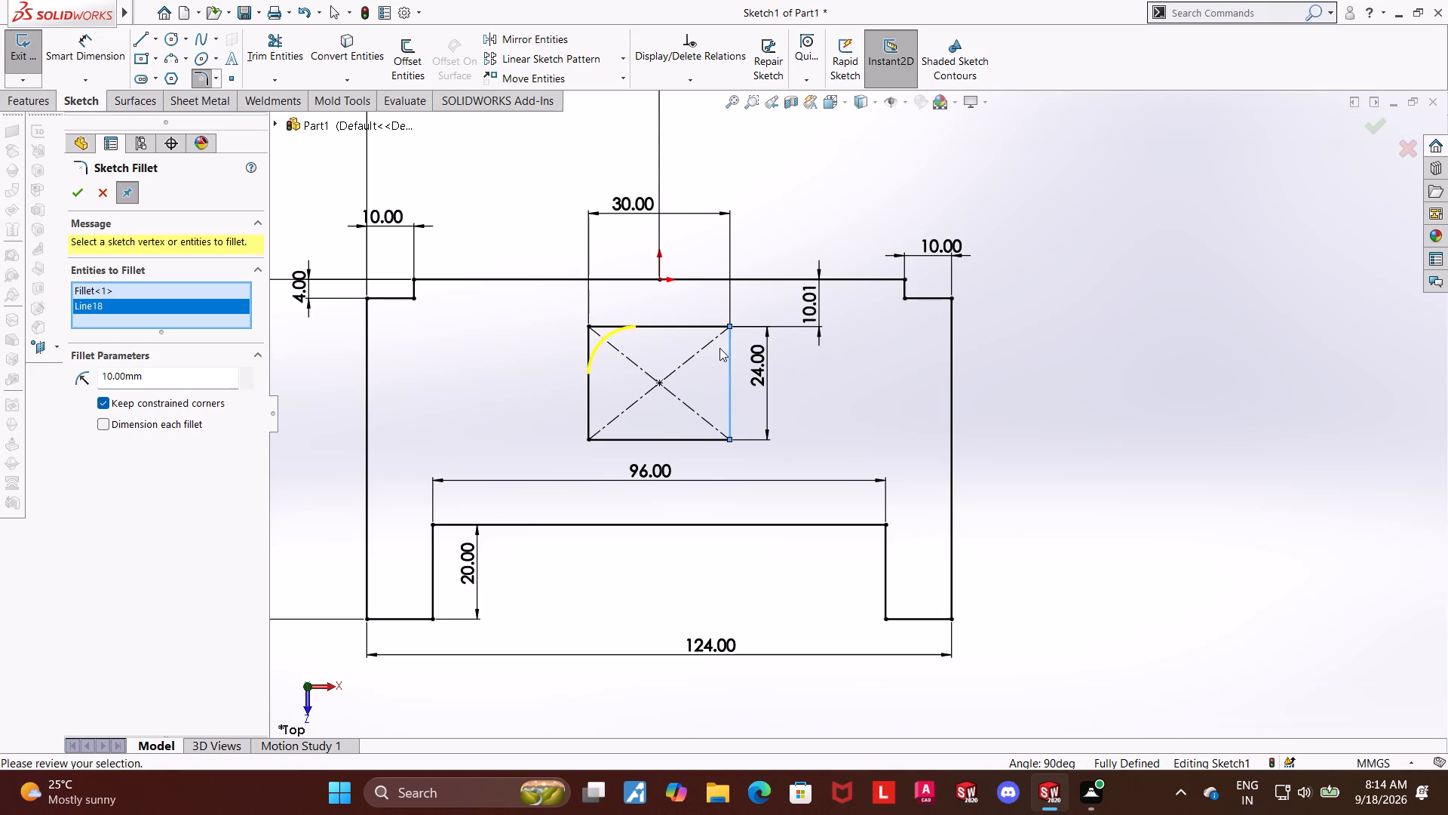
pyautogui.click(707, 324)
pyautogui.click(730, 411)
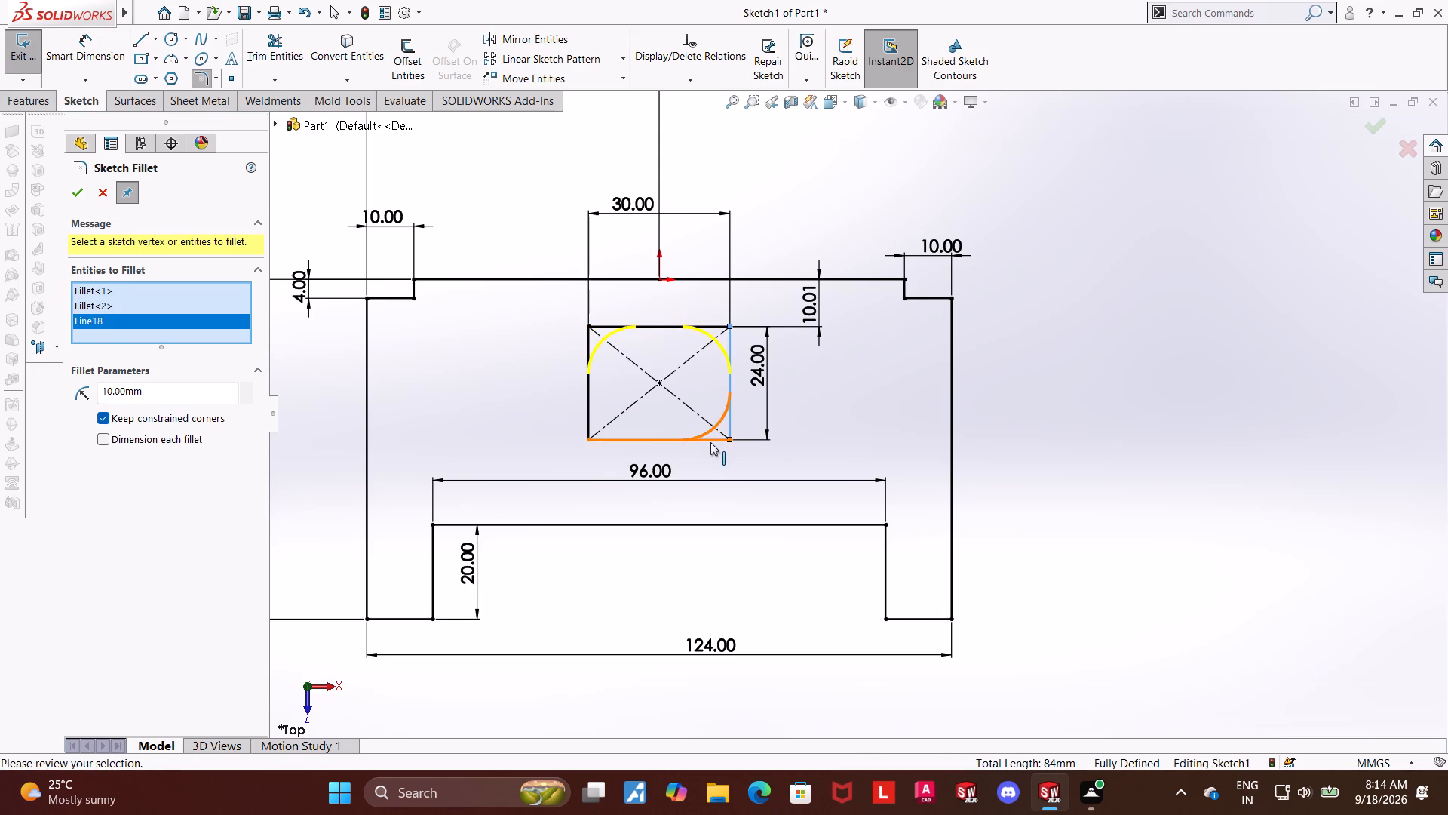
pyautogui.click(709, 442)
pyautogui.click(591, 416)
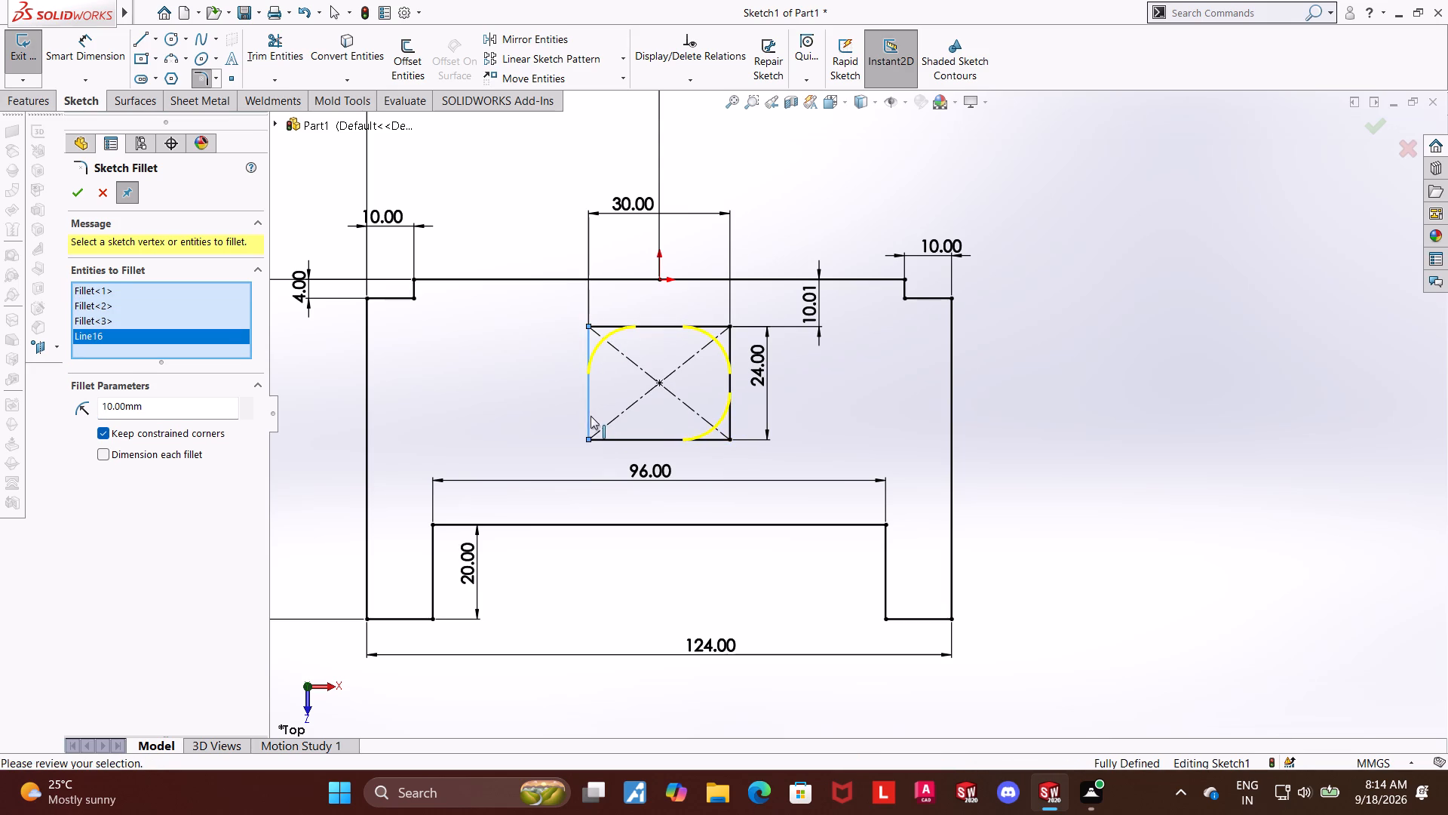
pyautogui.click(616, 438)
pyautogui.moveTo(162, 410); pyautogui.dragTo(15, 395)
pyautogui.press('2')
pyautogui.press('Return')
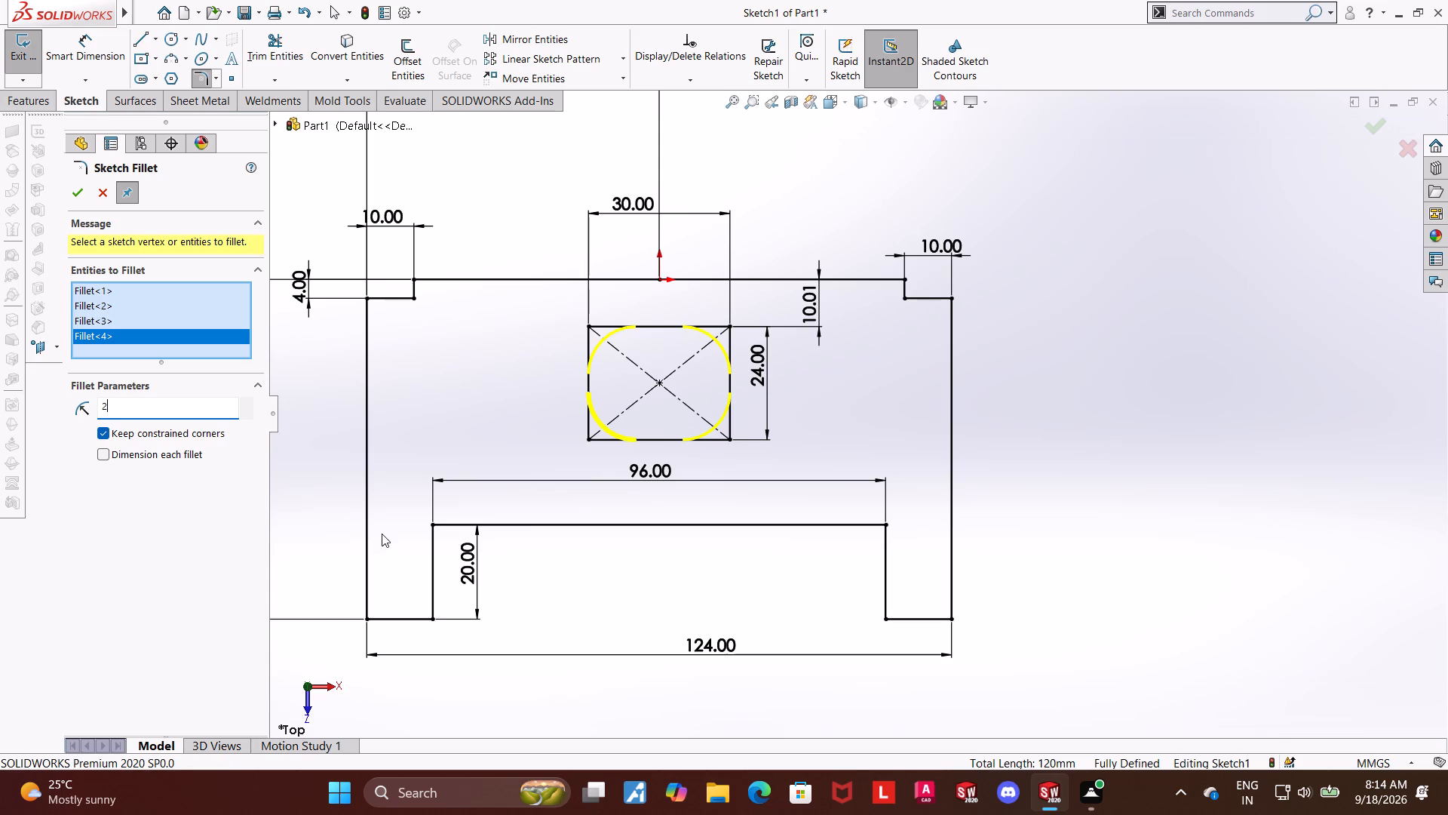
pyautogui.press('Return')
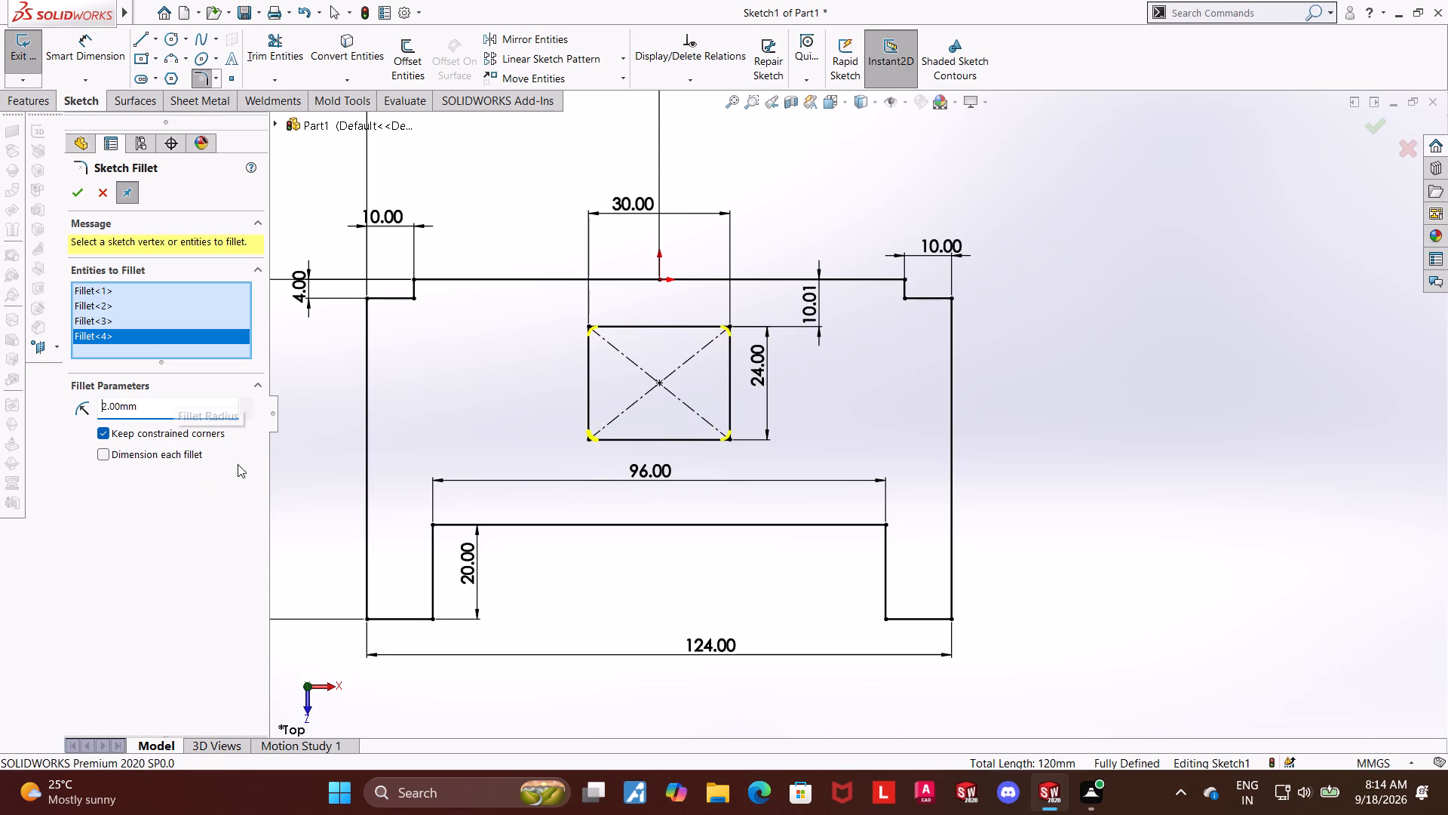
# Include both upper corners of the 96 mm recess and the inner bottom corners of both feet, and apply the 2 mm fillets.
pyautogui.click(435, 545)
pyautogui.click(448, 528)
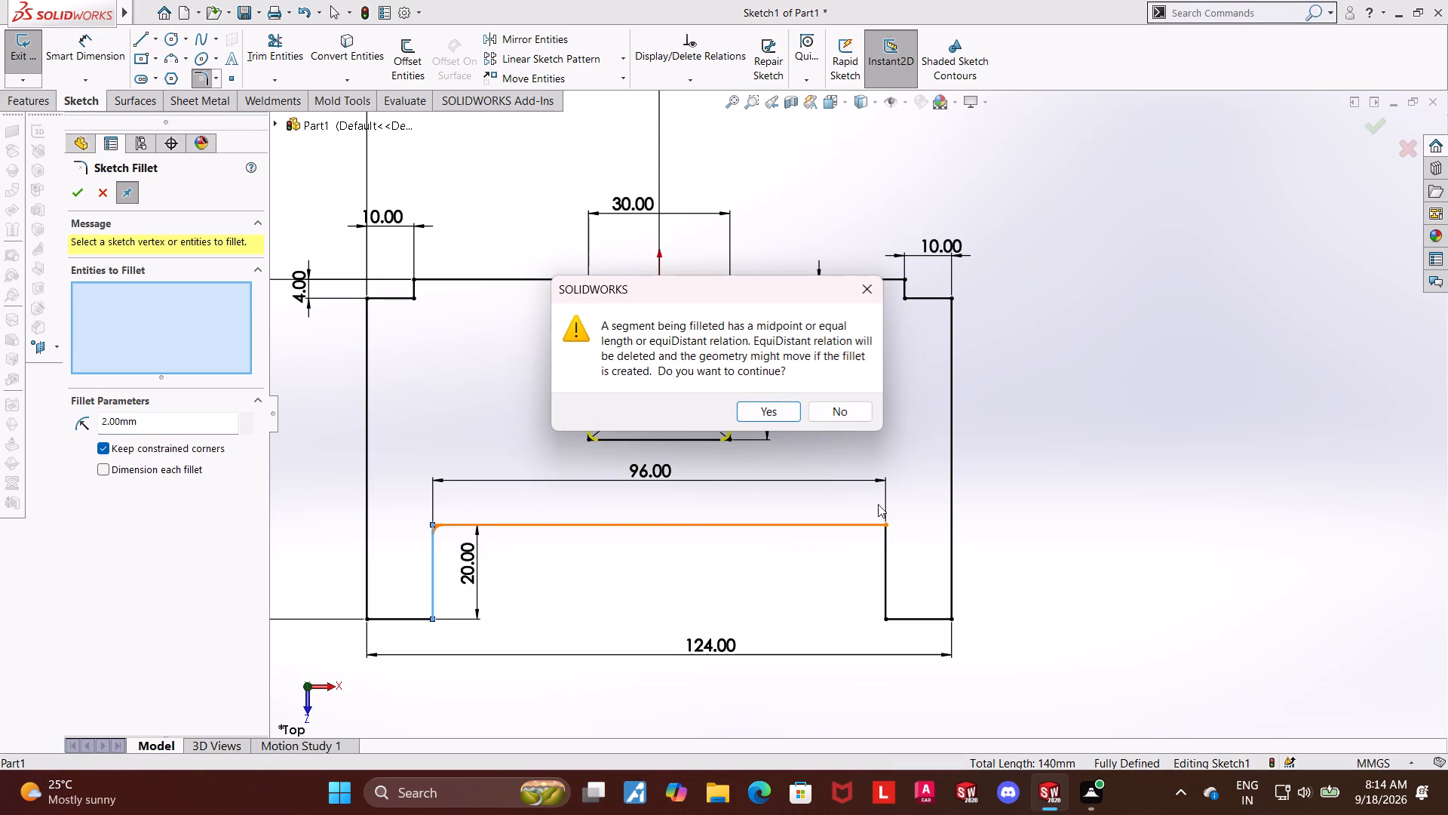
pyautogui.click(861, 294)
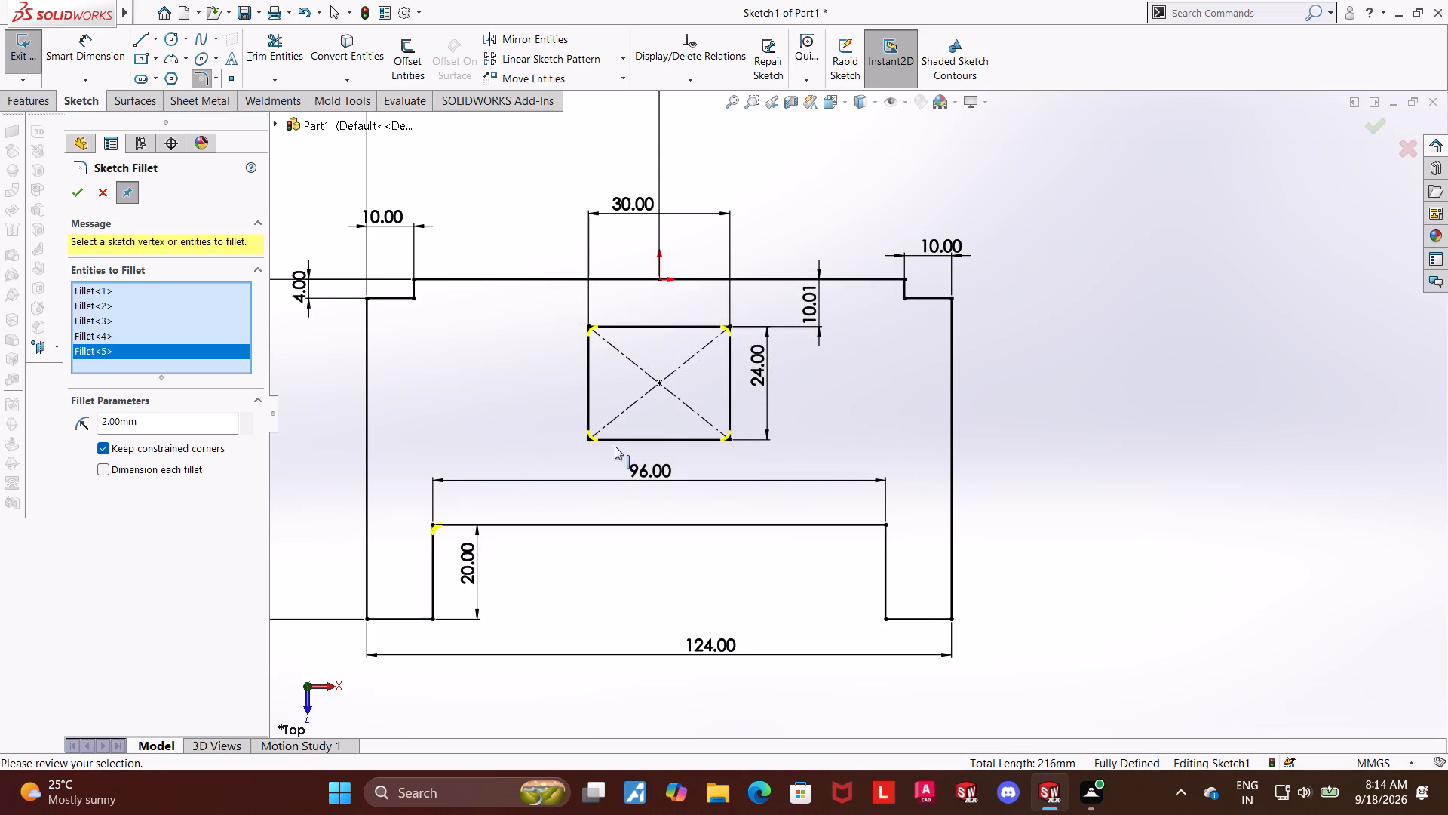
pyautogui.click(887, 527)
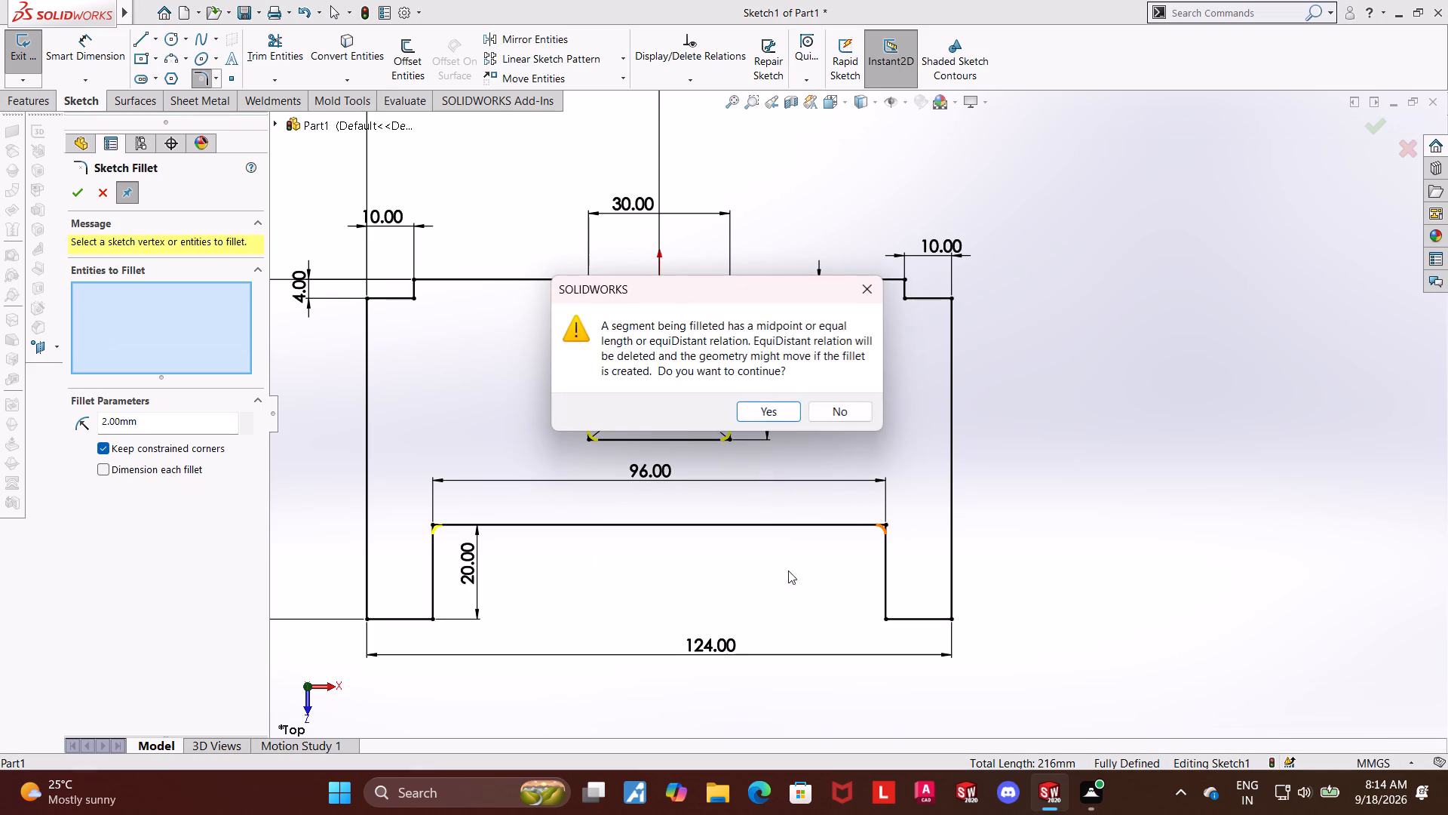
pyautogui.click(862, 287)
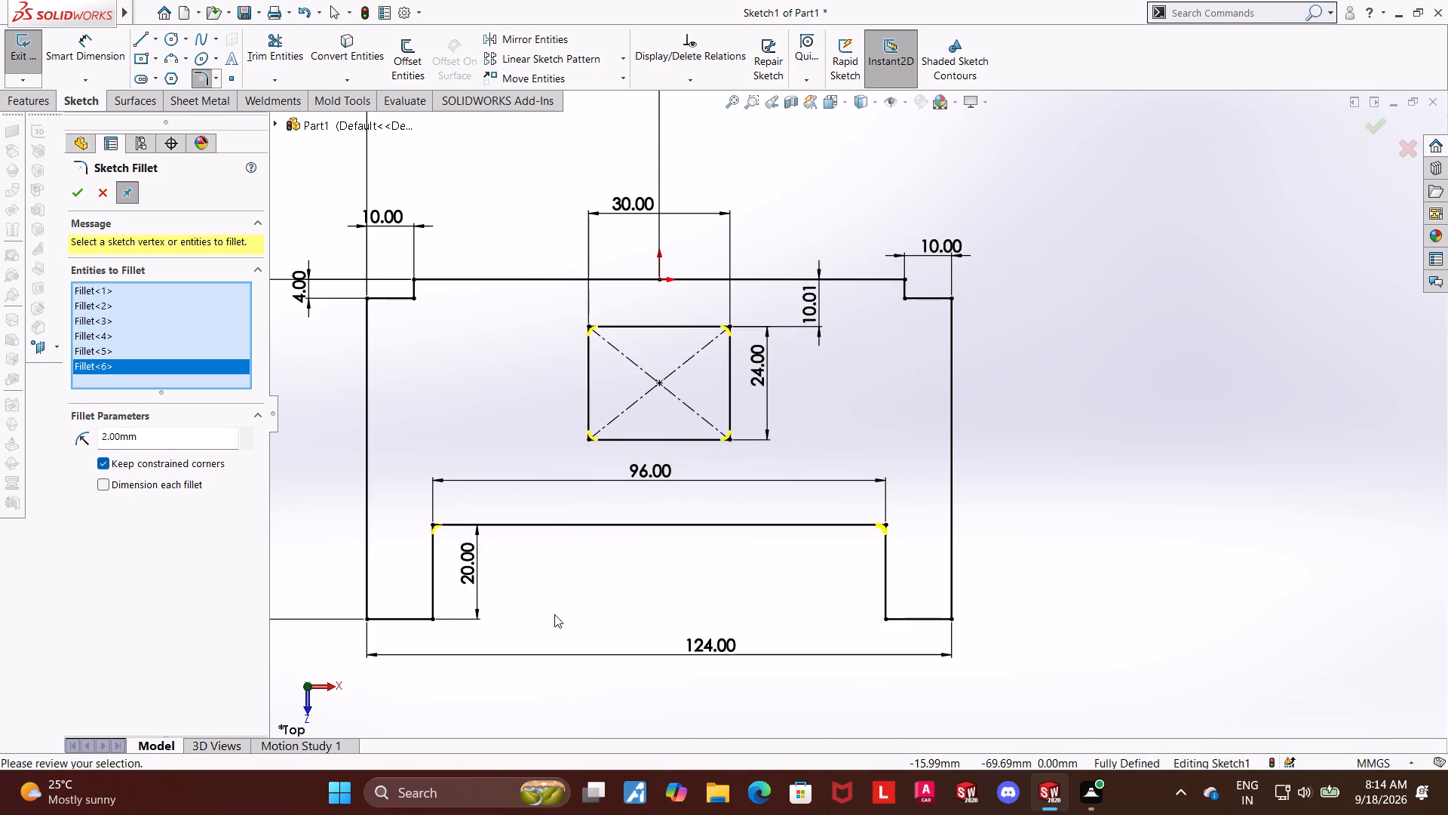
pyautogui.click(422, 619)
pyautogui.click(433, 604)
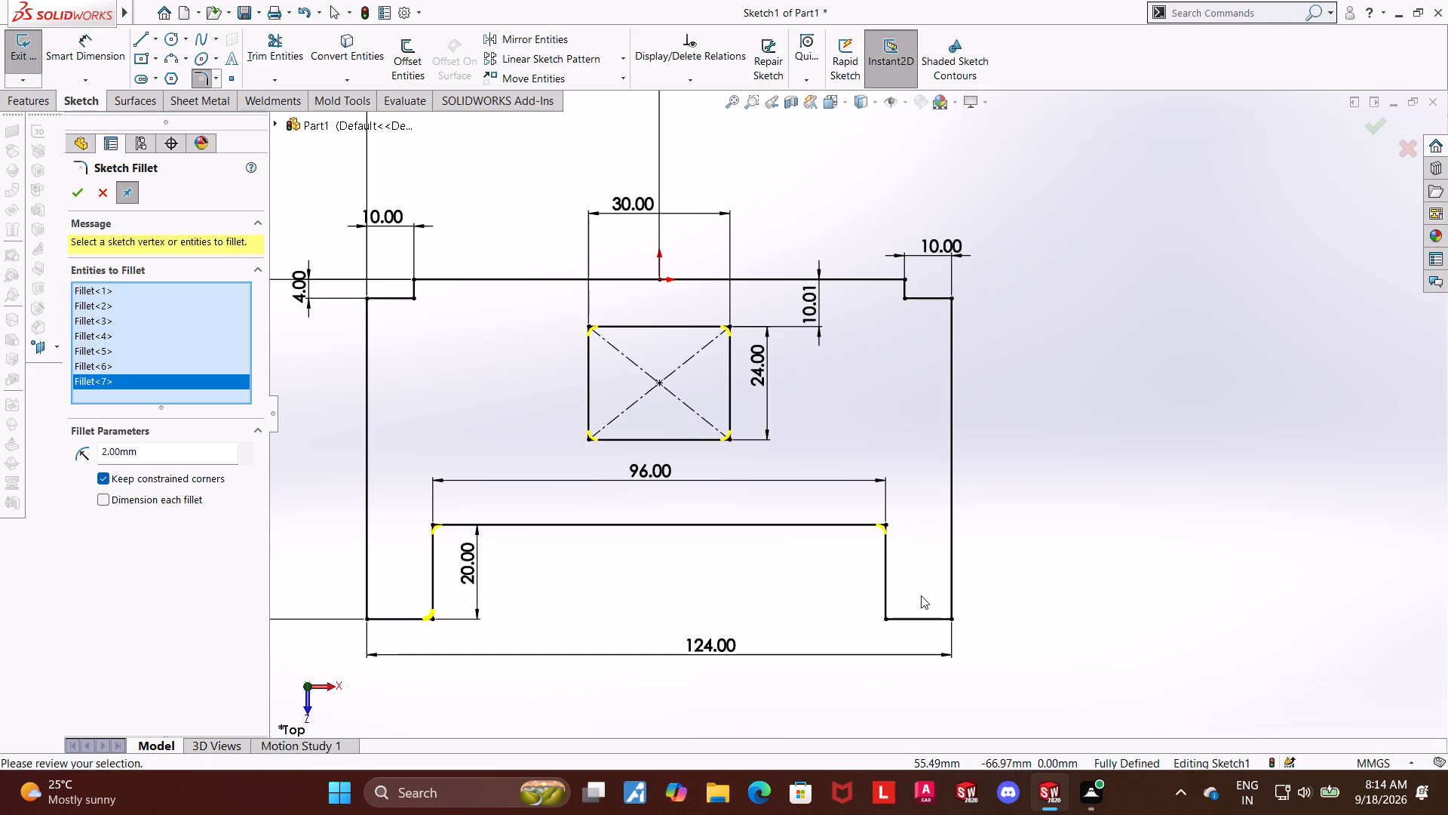
pyautogui.click(882, 596)
pyautogui.click(903, 623)
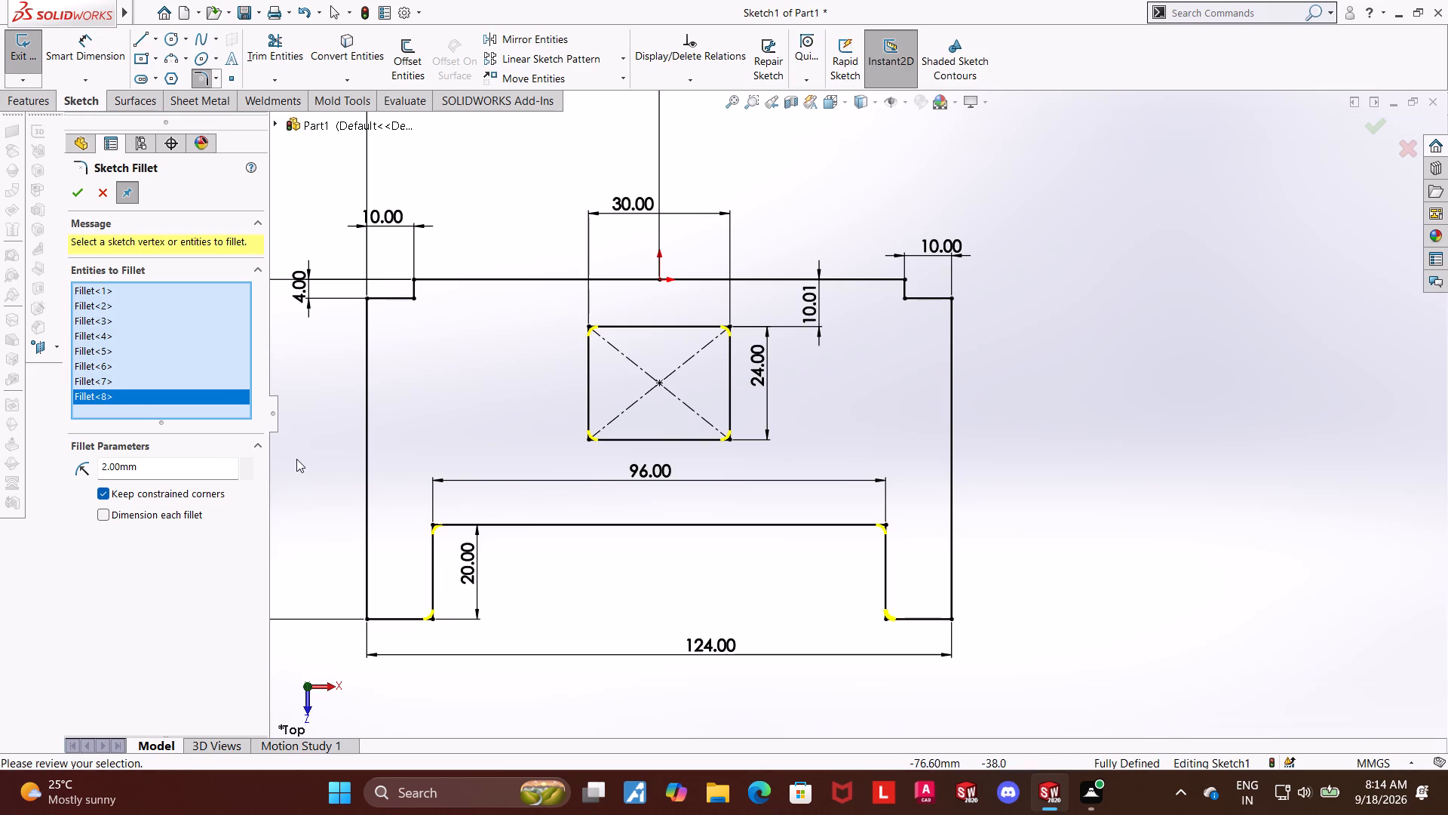
pyautogui.click(82, 191)
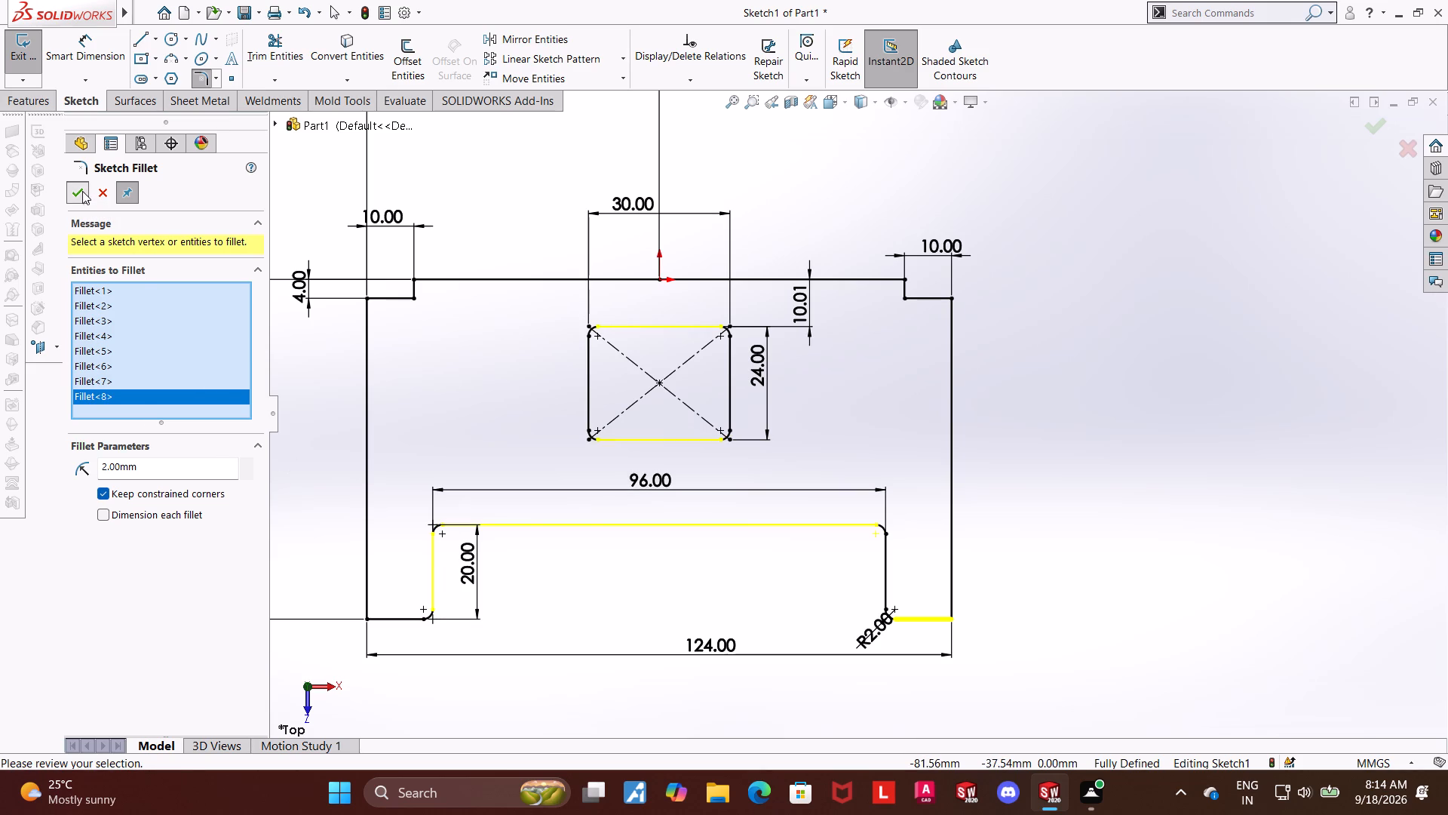
pyautogui.click(1349, 478)
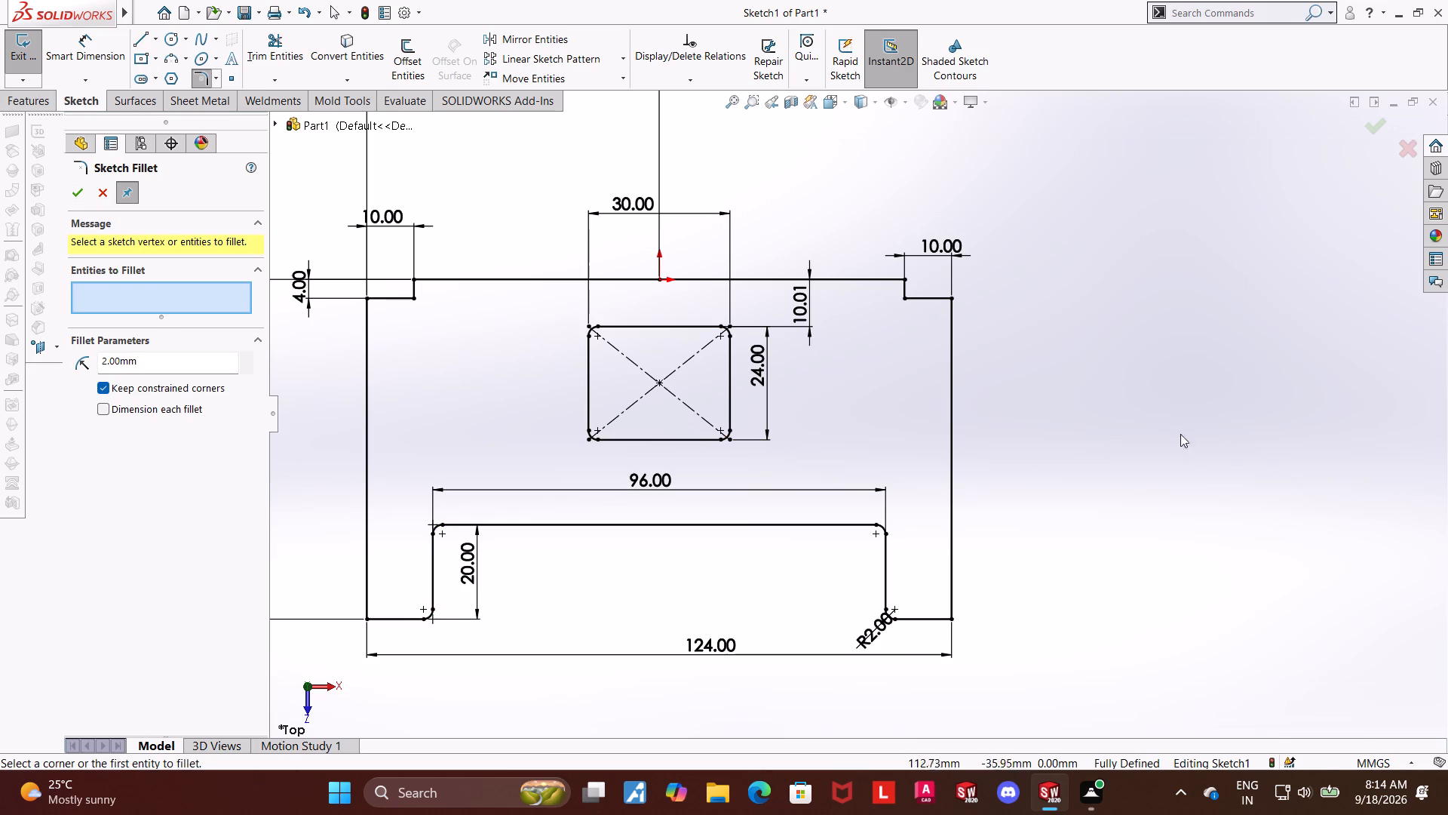
pyautogui.scroll(2, 1162, 380)
pyautogui.click(73, 191)
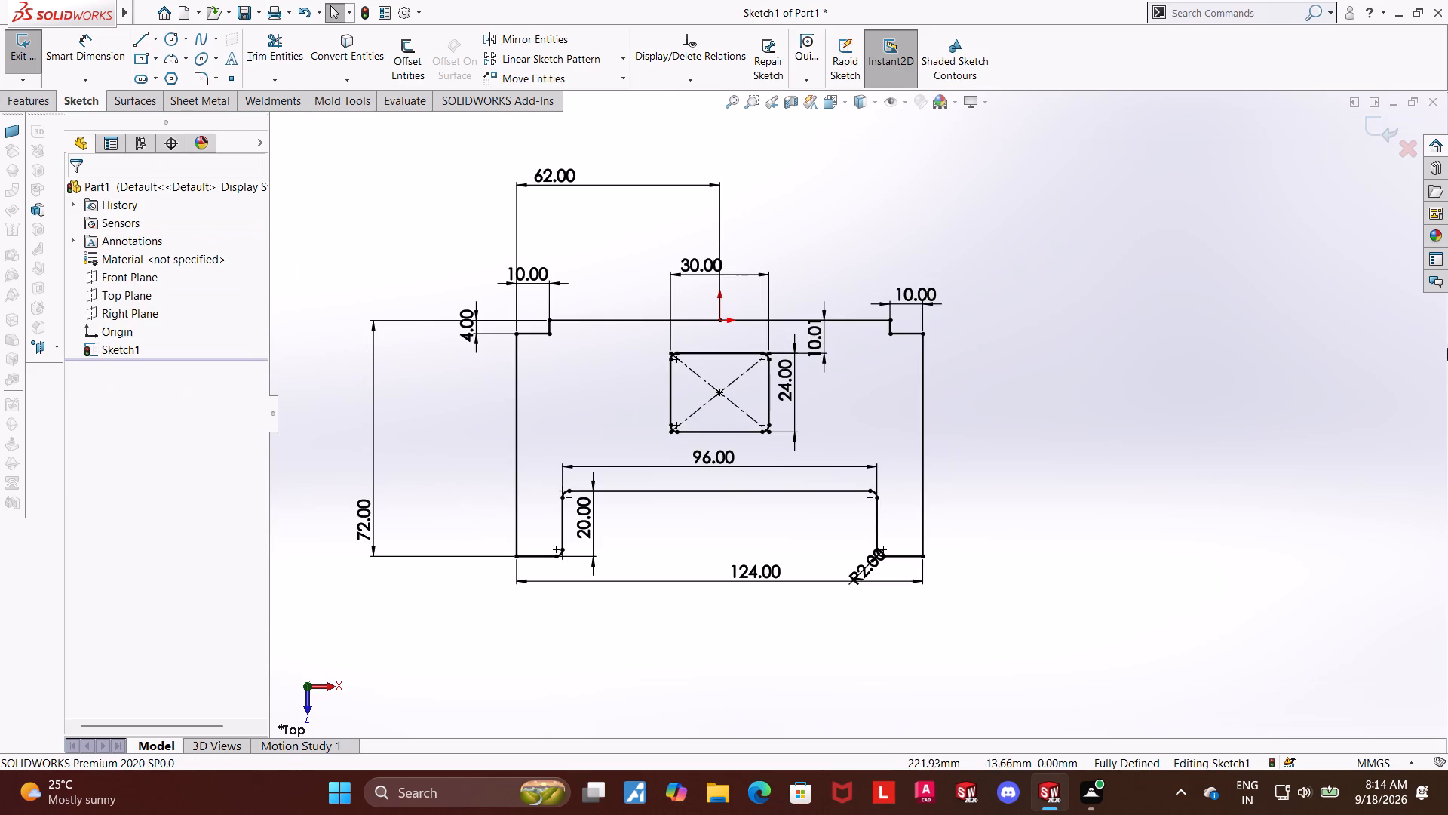
# Exit the sketch and create a 2 mm thick sheet metal base flange from it.
pyautogui.click(1382, 127)
pyautogui.moveTo(1115, 452); pyautogui.dragTo(1107, 347, button='middle')
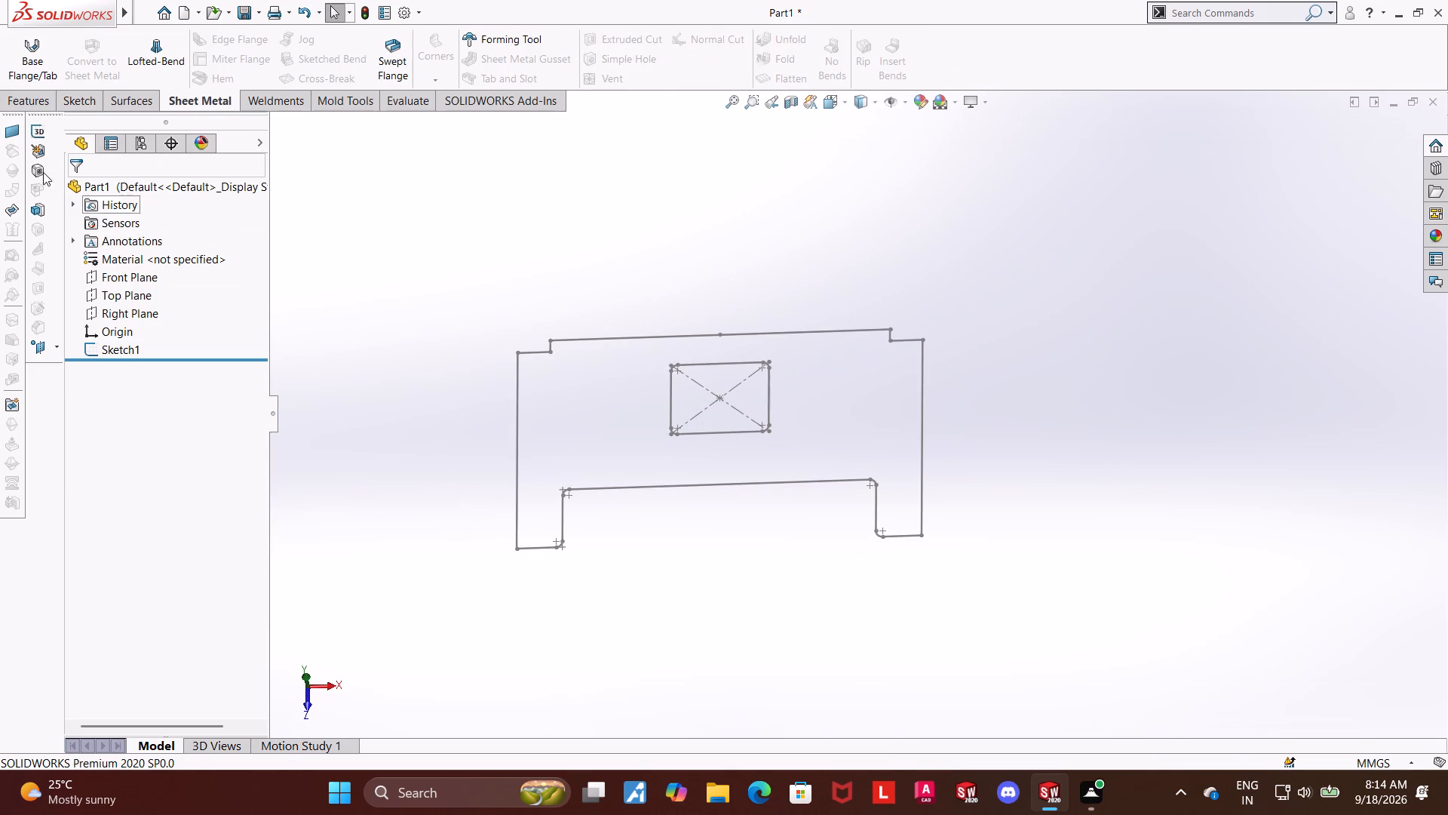
pyautogui.click(35, 57)
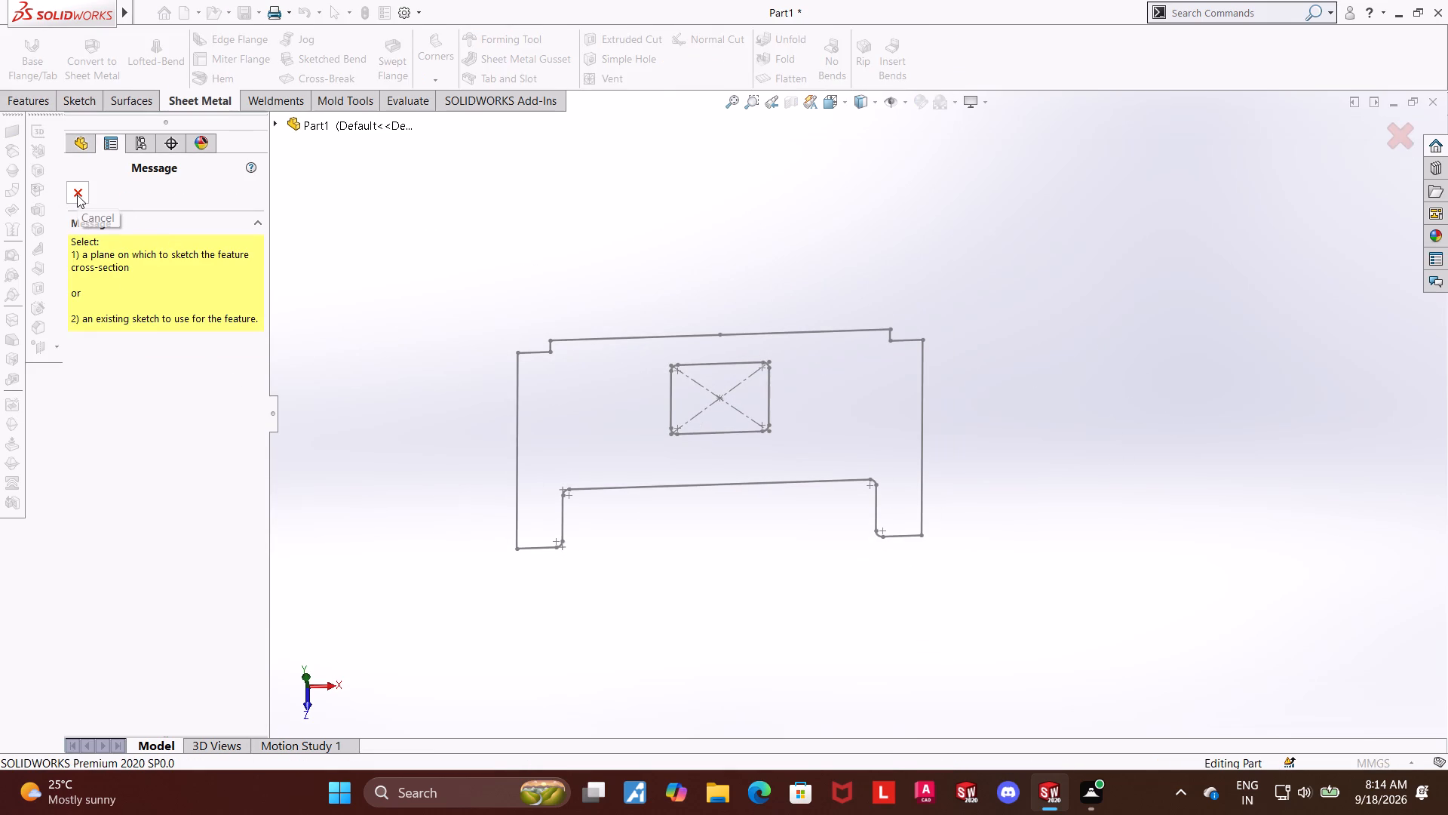
pyautogui.click(275, 120)
pyautogui.click(335, 291)
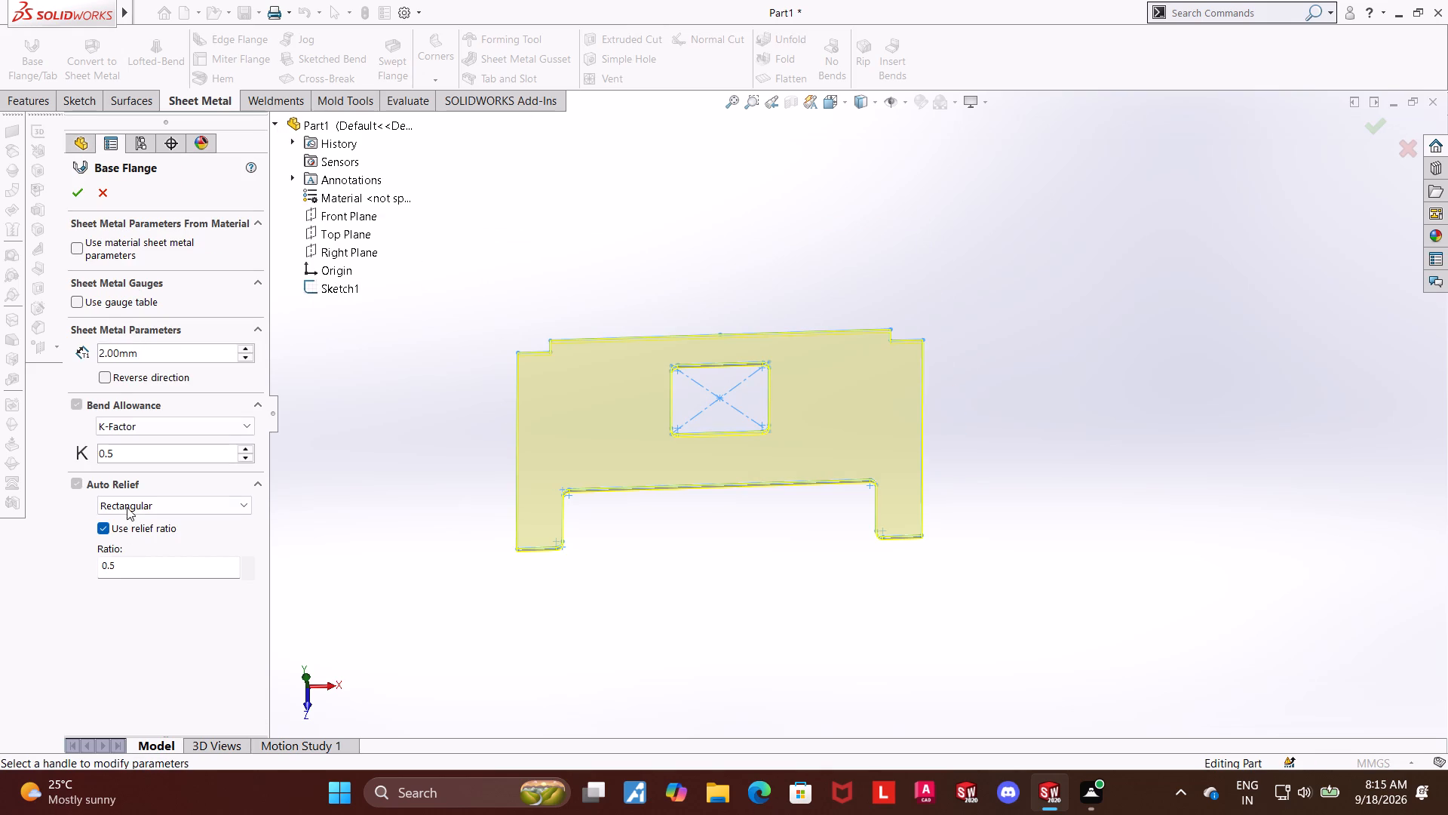
pyautogui.click(78, 192)
pyautogui.click(1204, 441)
# Set up a 90-degree edge flange on the plate's 68 mm side edge, extending about 46.5 mm upward.
pyautogui.moveTo(932, 573); pyautogui.dragTo(1033, 466, button='middle')
pyautogui.scroll(1, 1033, 466)
pyautogui.scroll(-2, 719, 343)
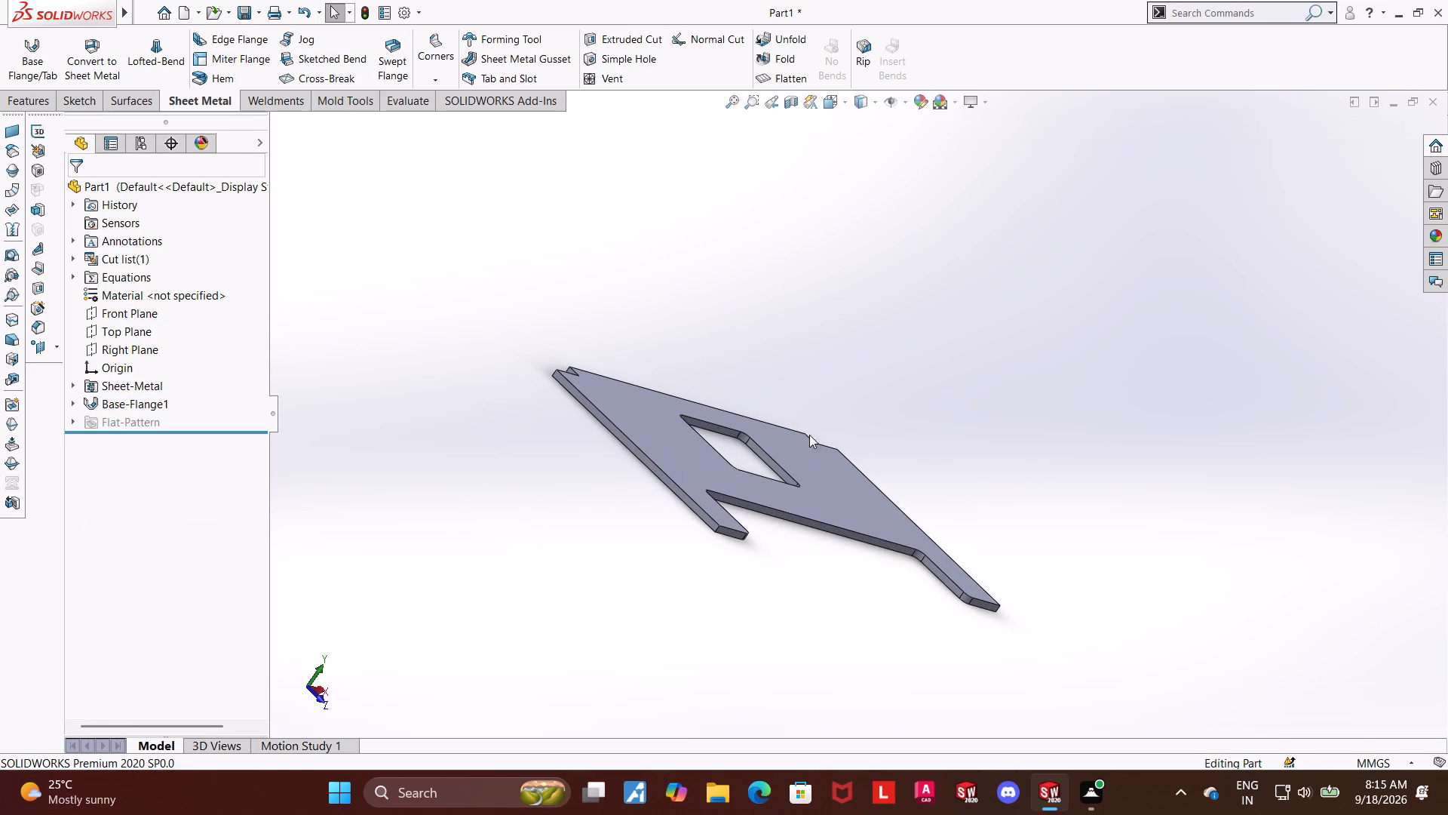
pyautogui.scroll(-1, 977, 384)
pyautogui.click(192, 37)
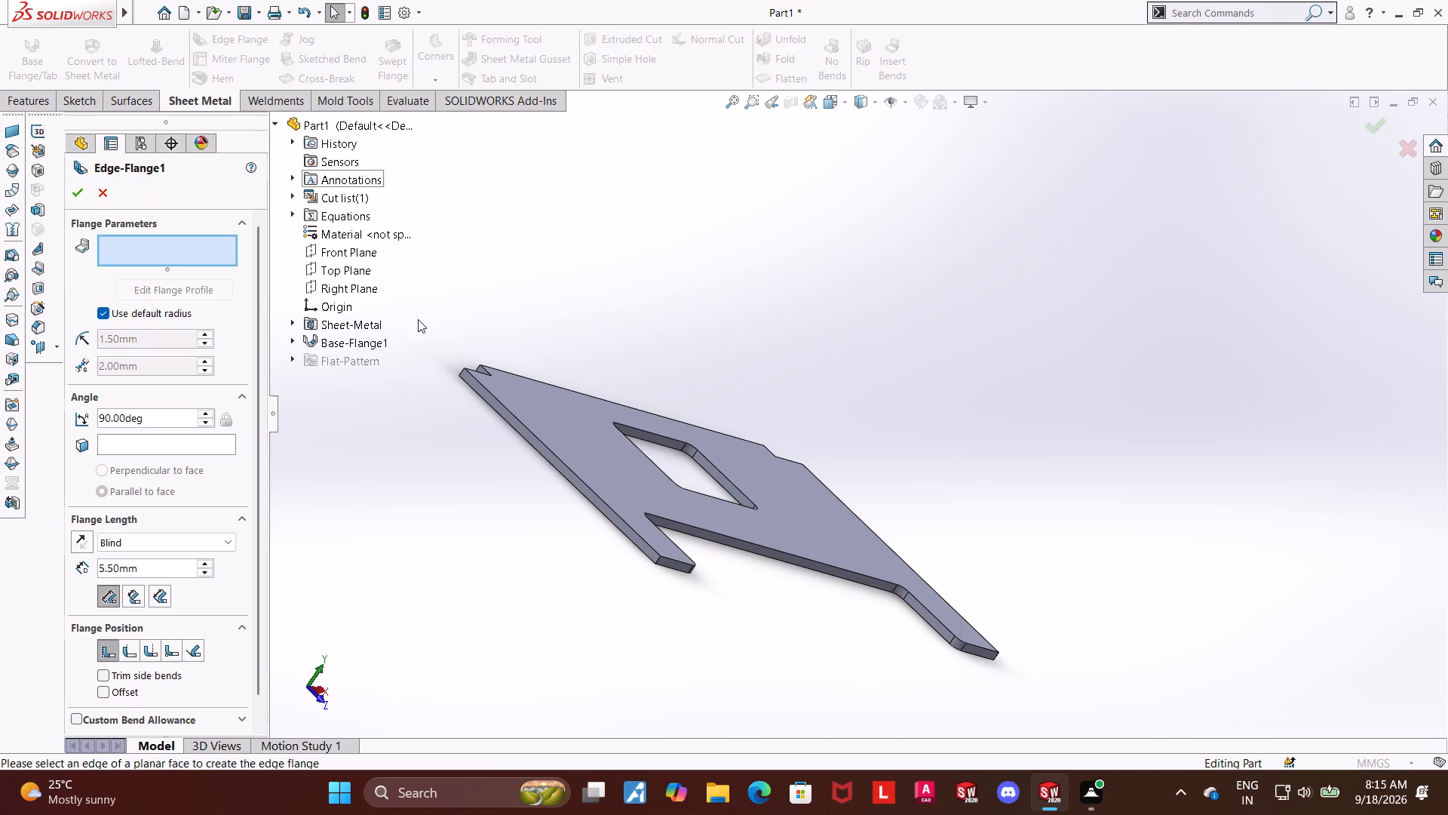
pyautogui.click(543, 442)
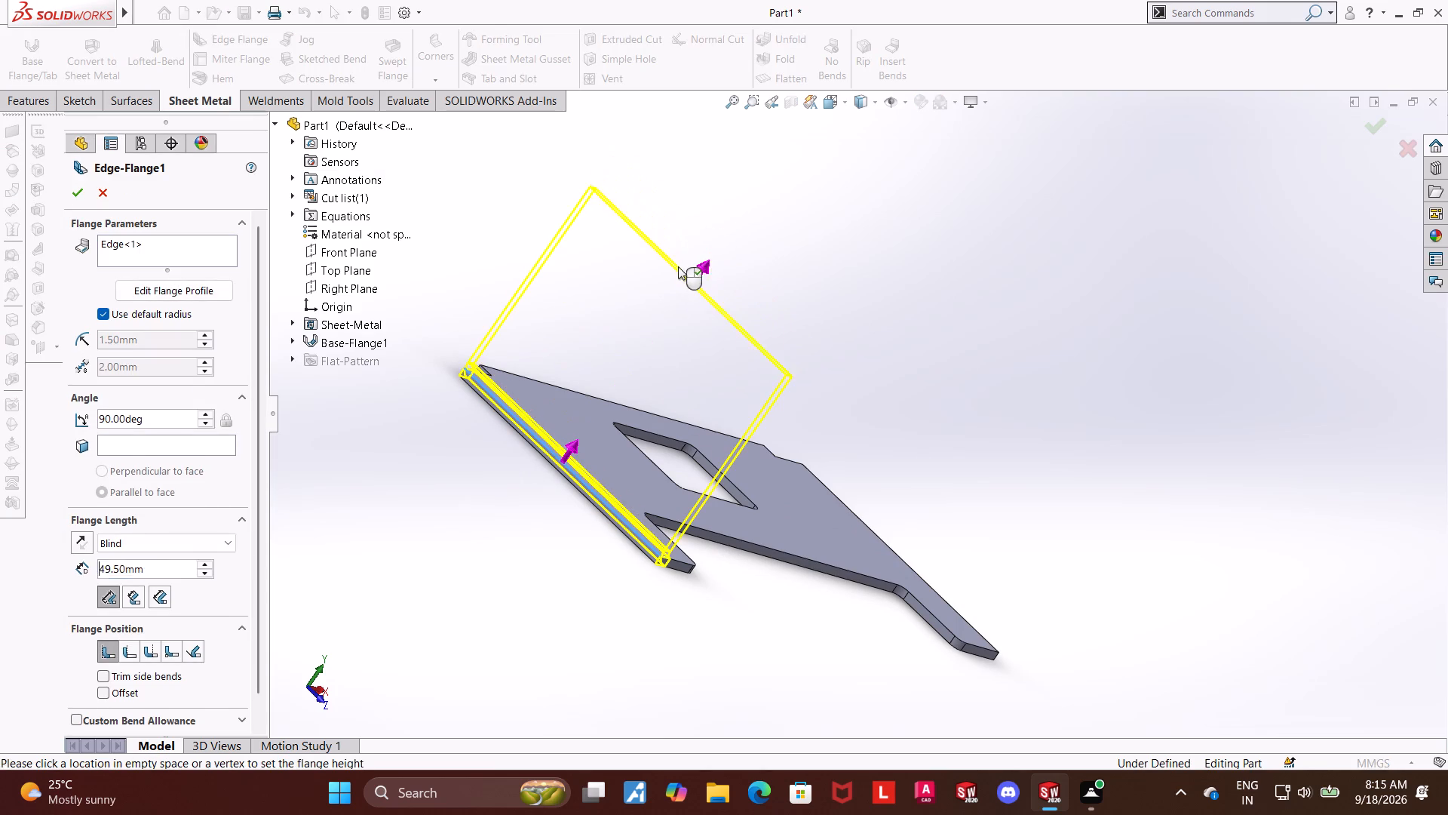
pyautogui.click(672, 273)
# Open the edge flange's profile sketch for editing and trim away its top line.
pyautogui.click(828, 105)
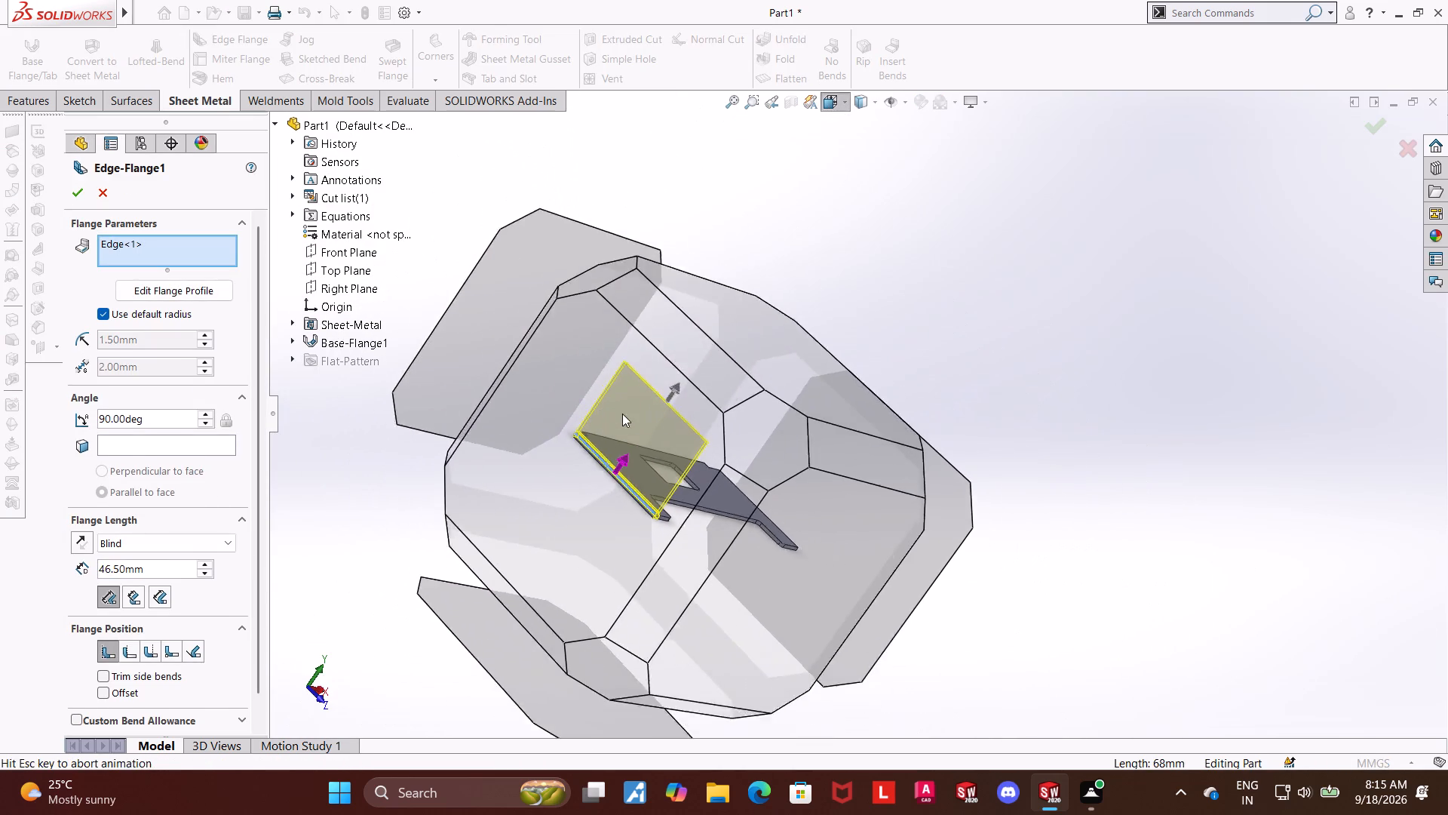
pyautogui.click(615, 420)
pyautogui.click(152, 290)
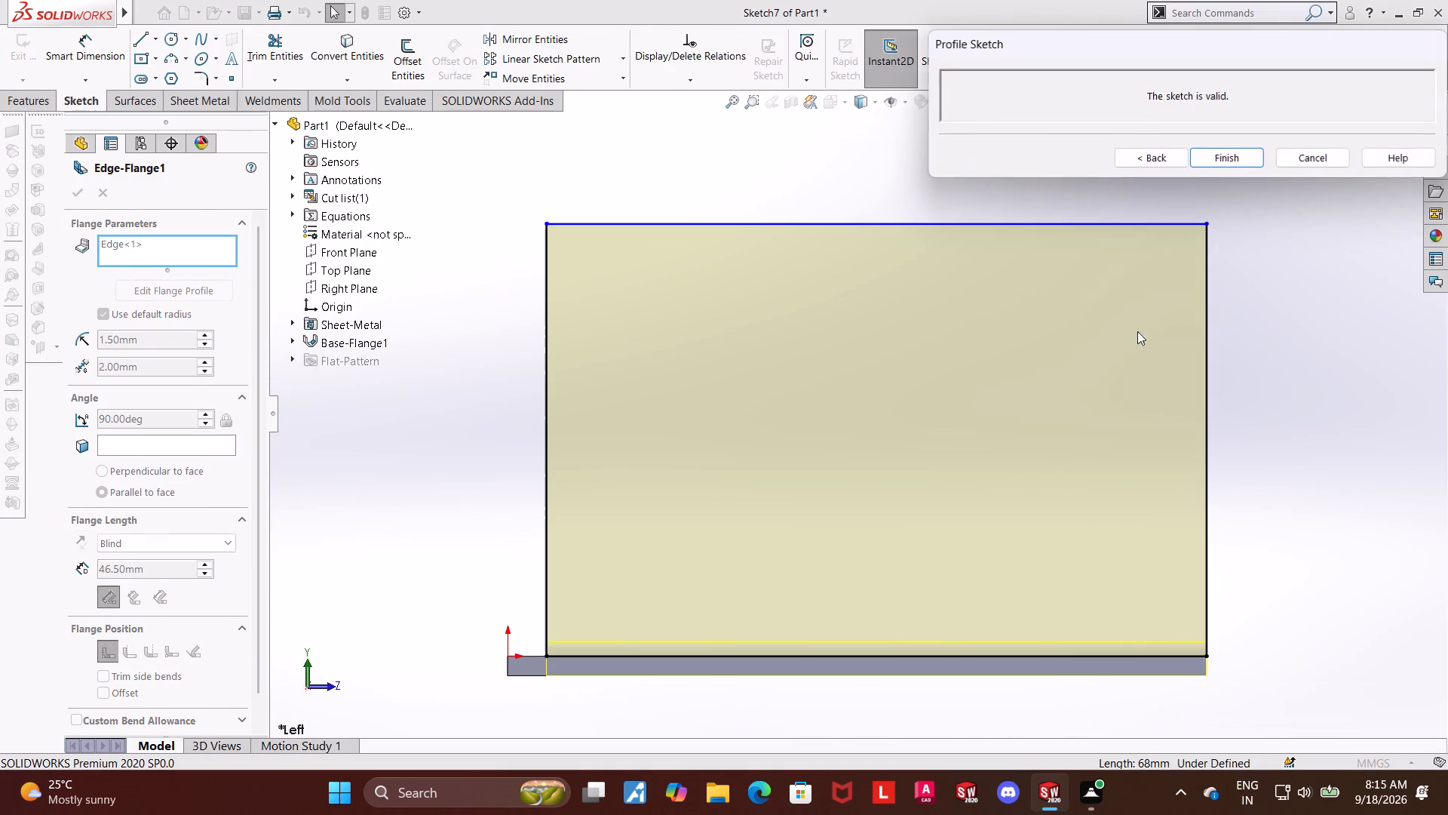
pyautogui.click(279, 41)
pyautogui.moveTo(779, 168); pyautogui.dragTo(768, 311)
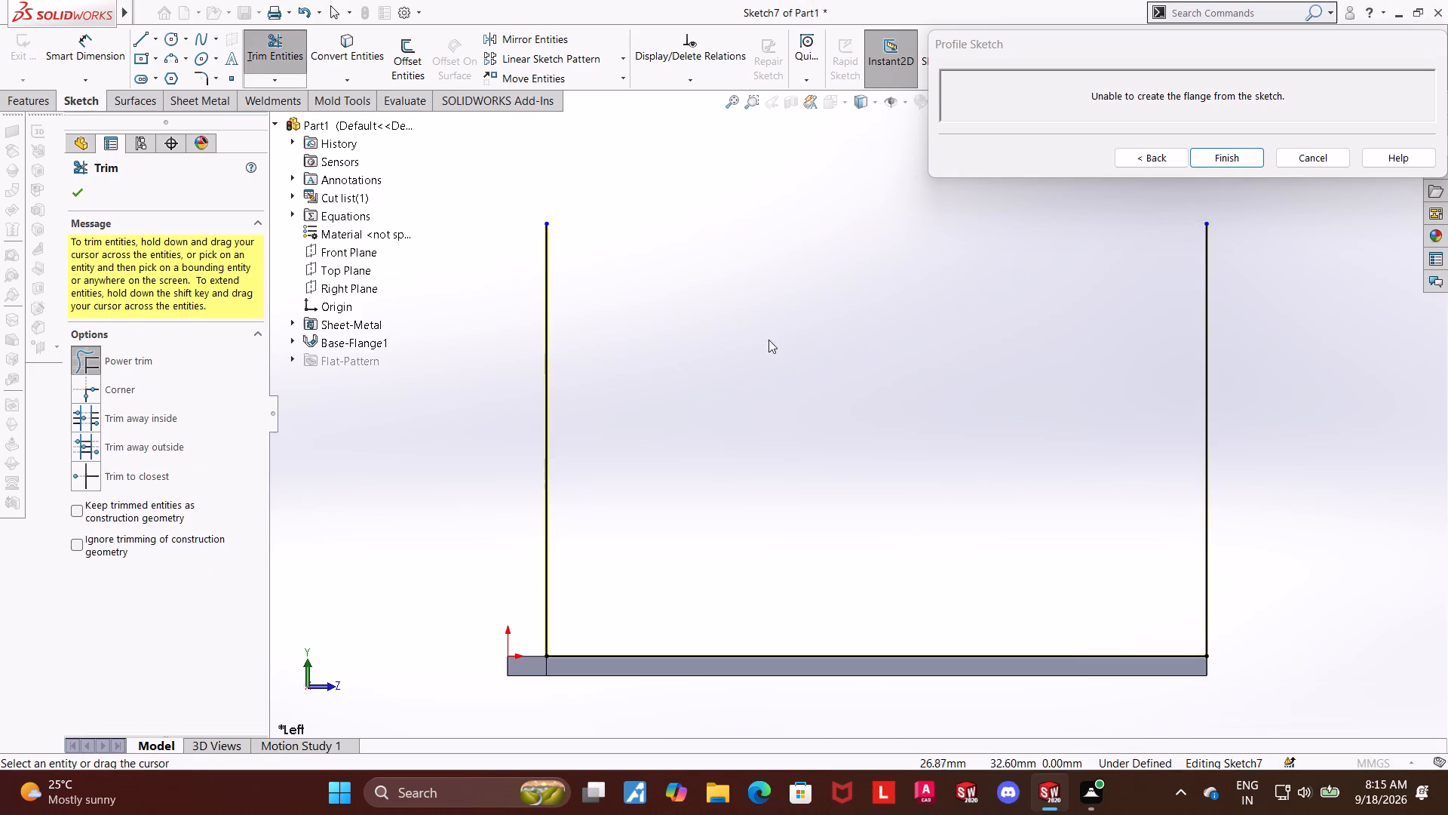
# Shorten the flange profile's two vertical side lines to about 7.3 mm near the origin and 7.8 mm at the far end.
pyautogui.press('Escape')
pyautogui.moveTo(547, 223); pyautogui.dragTo(543, 519)
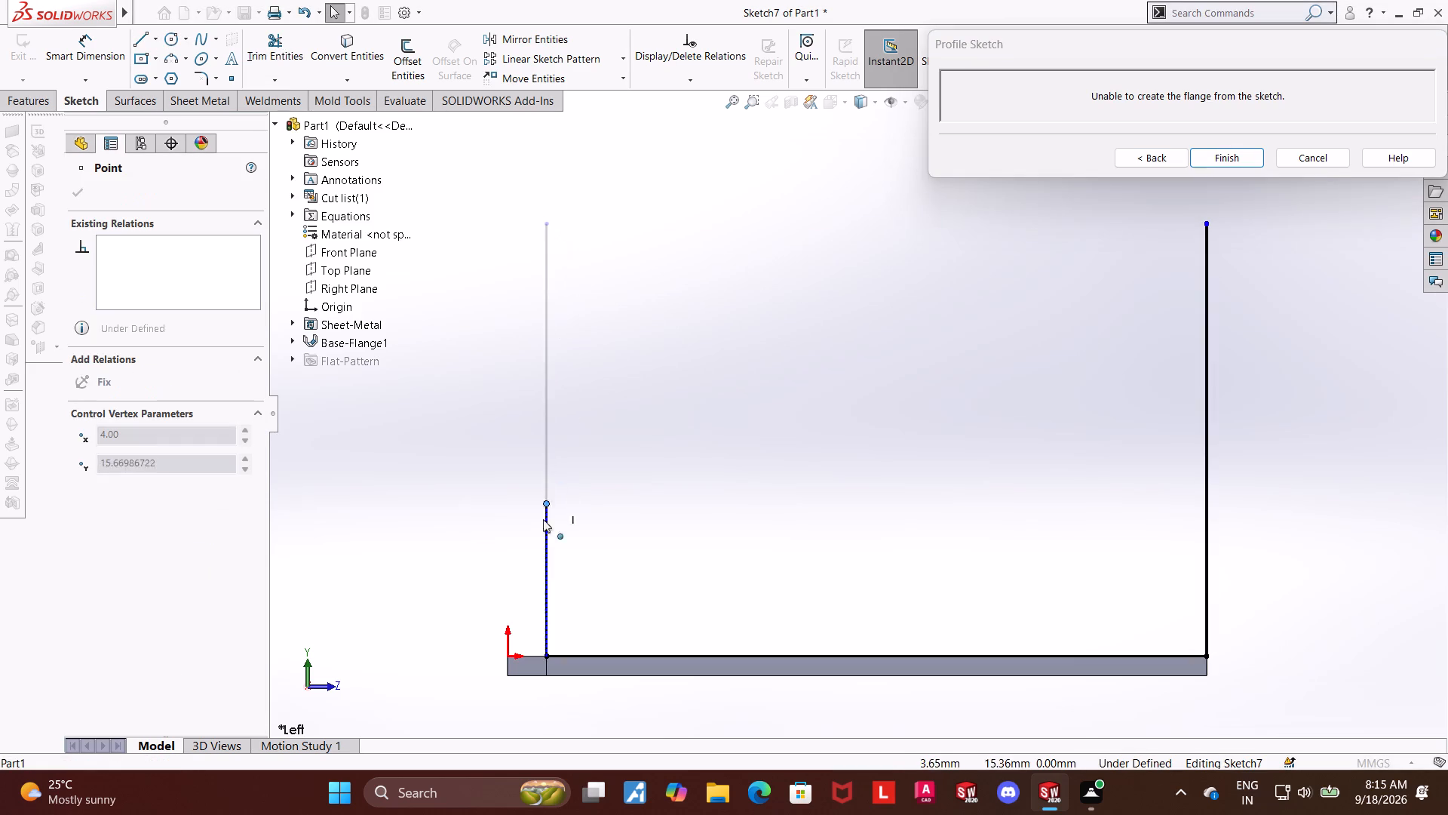
pyautogui.moveTo(543, 519); pyautogui.dragTo(545, 586)
pyautogui.press('Escape')
pyautogui.moveTo(1209, 225); pyautogui.dragTo(1216, 605)
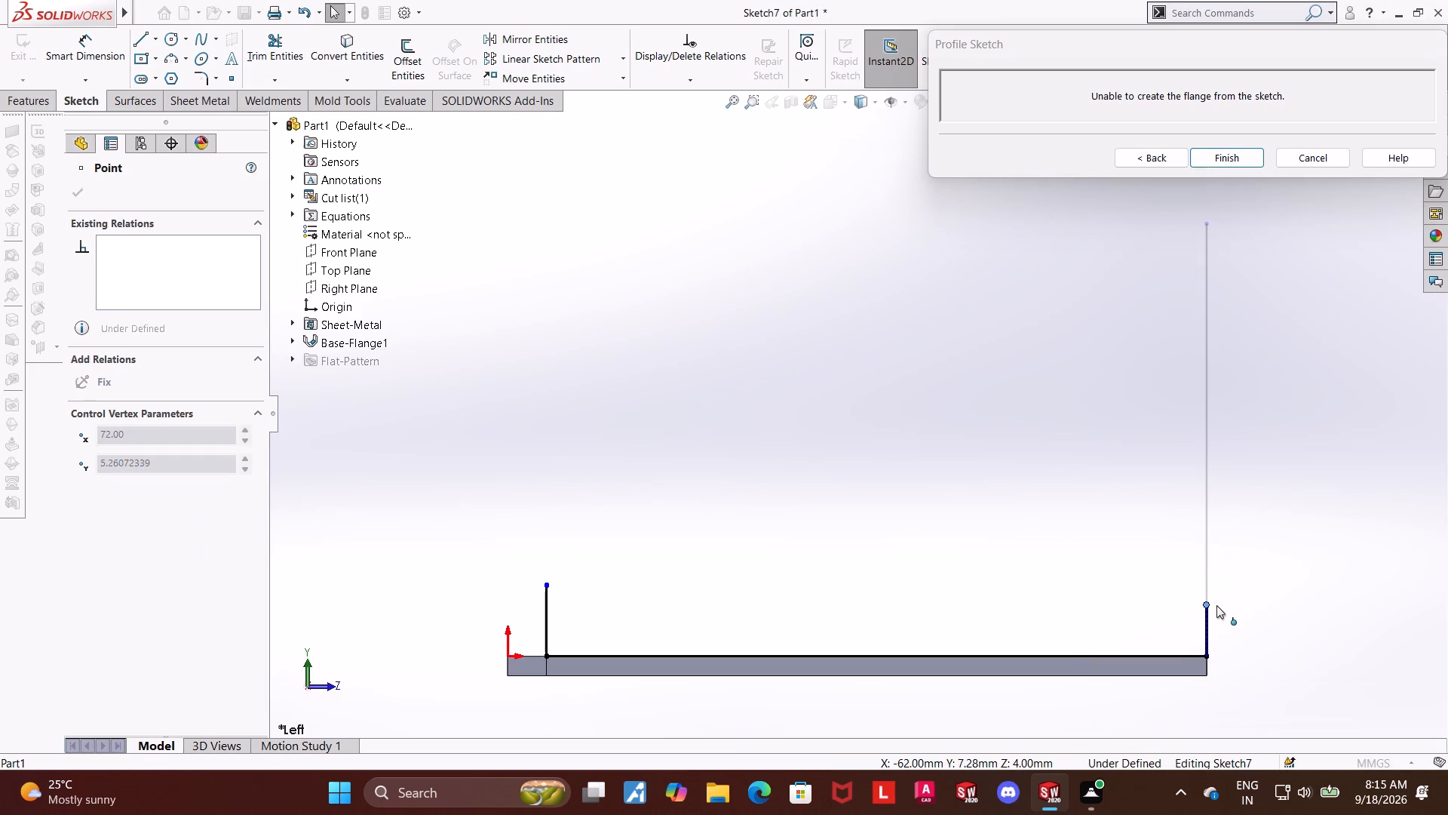
pyautogui.moveTo(1216, 605); pyautogui.dragTo(1216, 573)
# Lengthen the flange profile's far vertical side line to about 14.4 mm and shorten the one near the origin to about 4.7 mm.
pyautogui.moveTo(1216, 573); pyautogui.dragTo(1216, 516)
pyautogui.click(1308, 537)
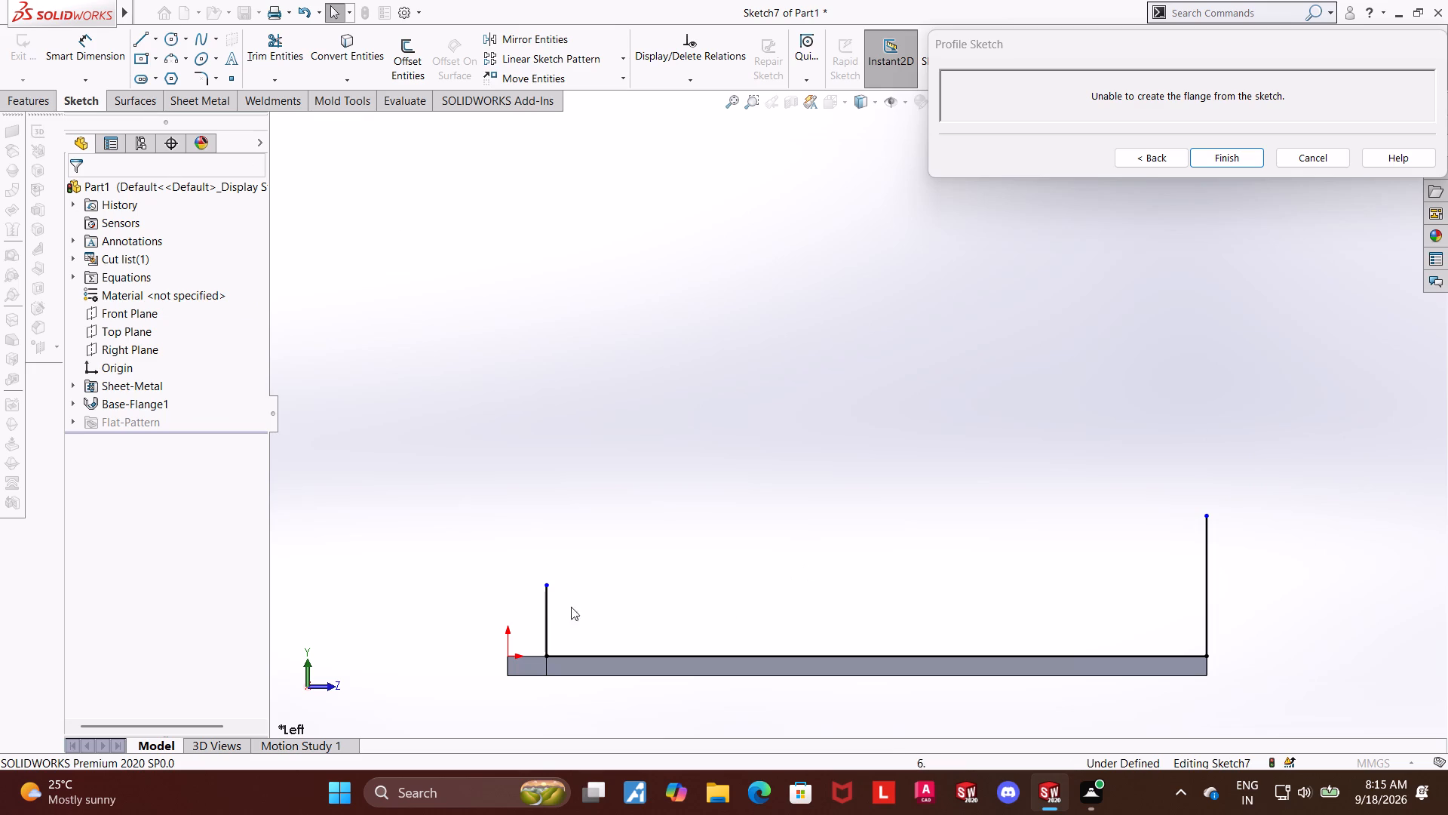
pyautogui.moveTo(545, 585); pyautogui.dragTo(548, 611)
pyautogui.press('Escape')
pyautogui.press('Escape')
# Chain lines from the short side line's end: 4 mm outward, about 33 mm up, 37 mm across, 12 mm down, and 19 mm sloping downward.
pyautogui.click(146, 45)
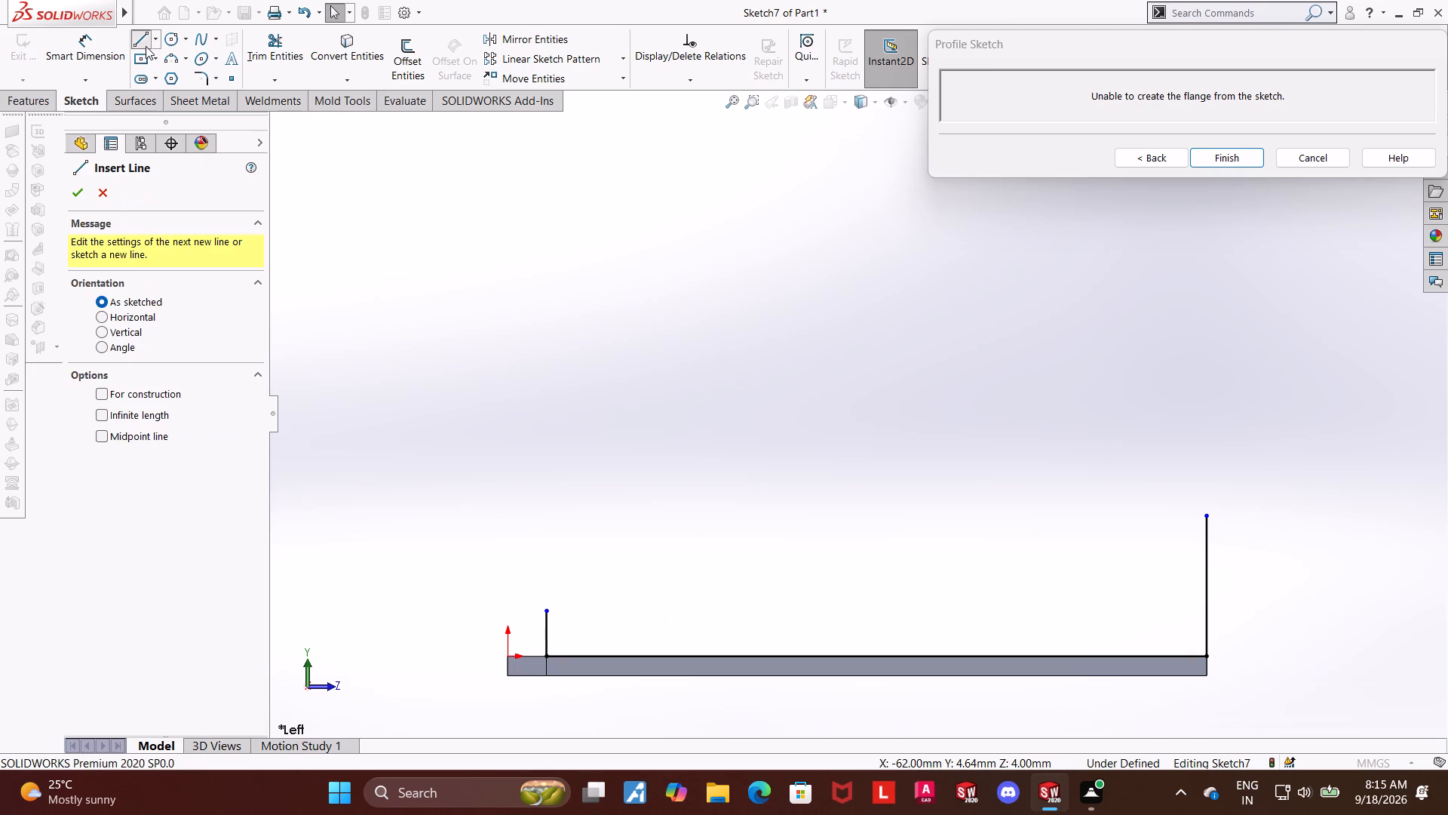
pyautogui.click(548, 609)
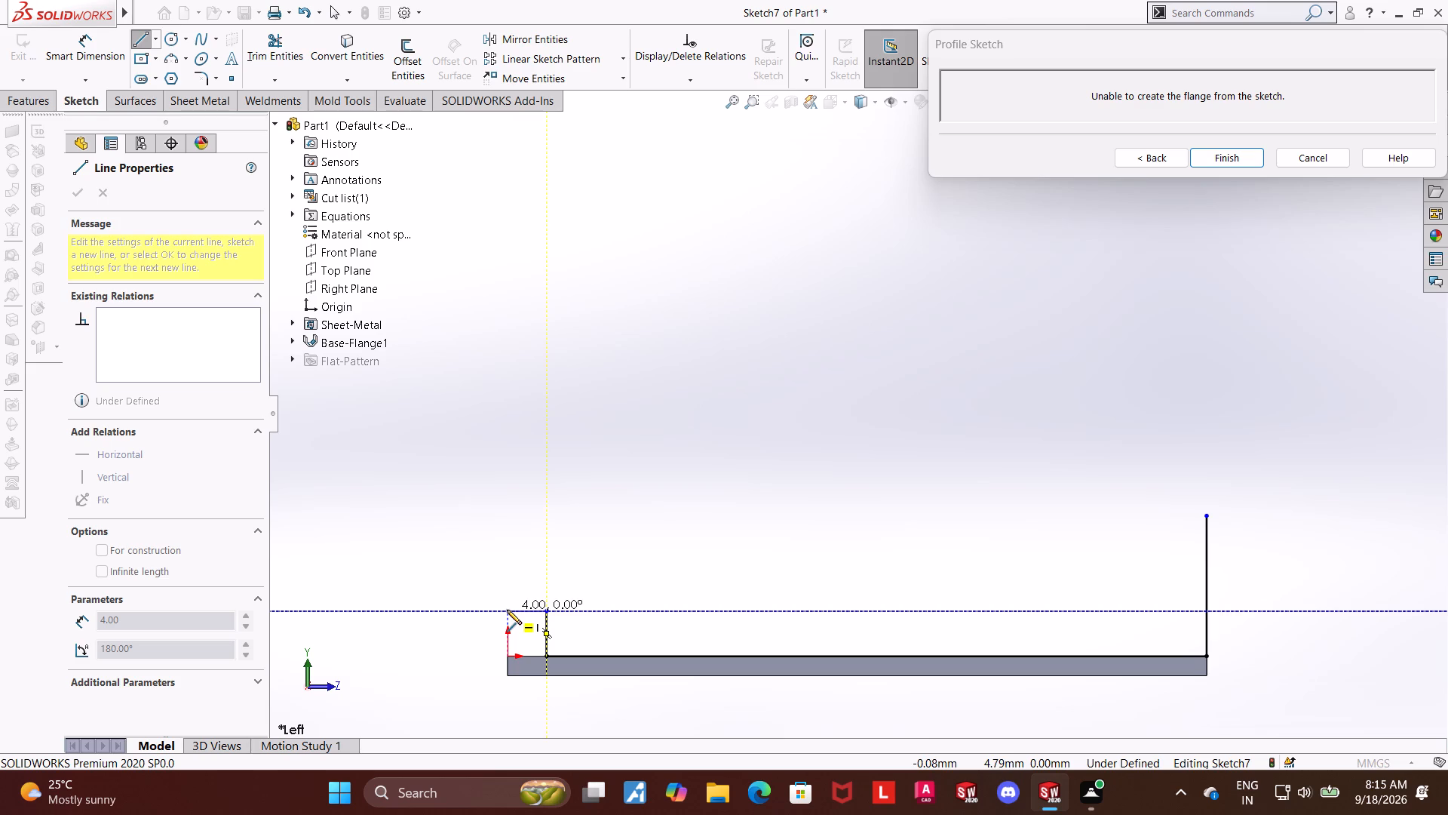
pyautogui.click(506, 610)
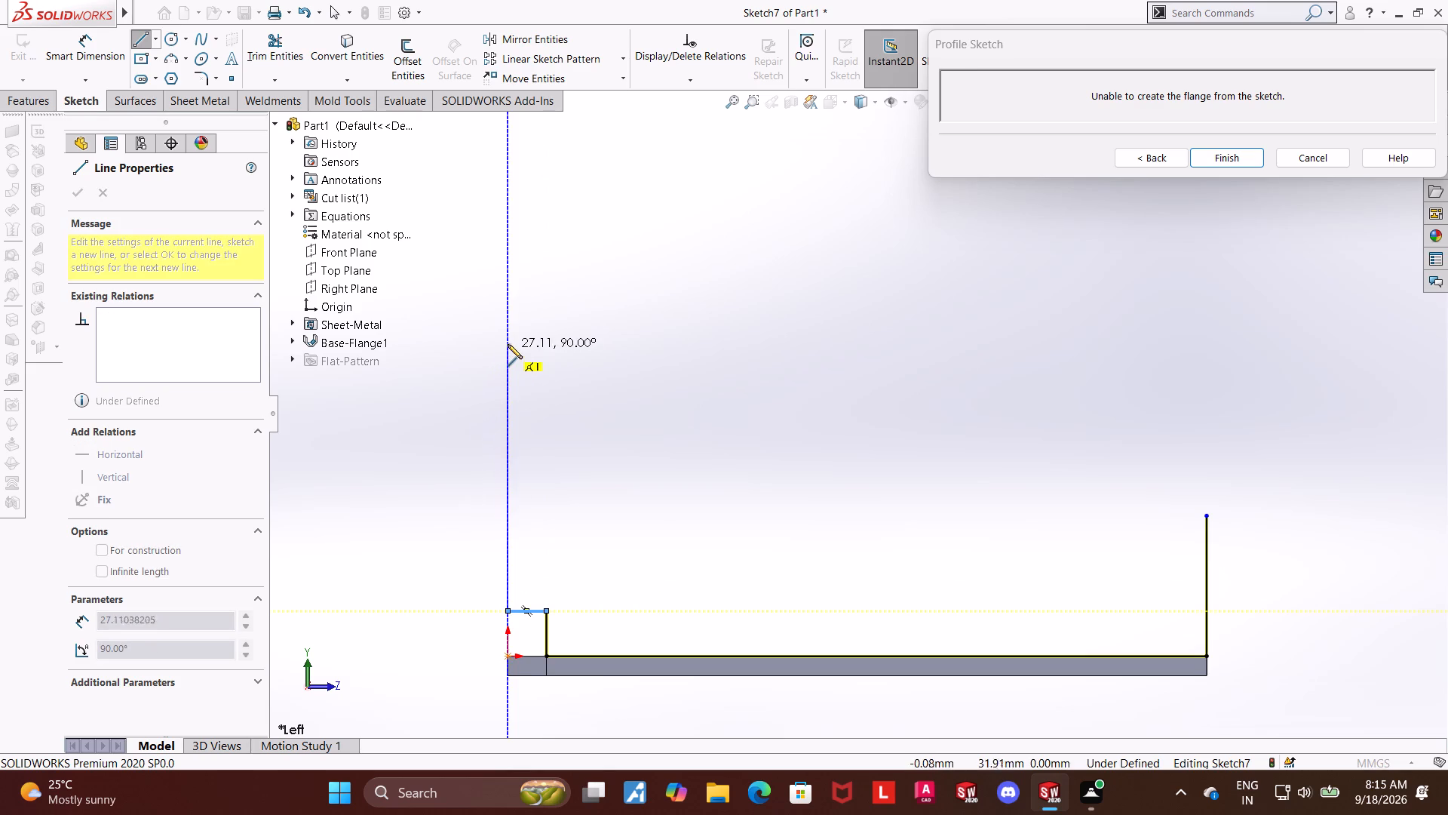
pyautogui.click(510, 291)
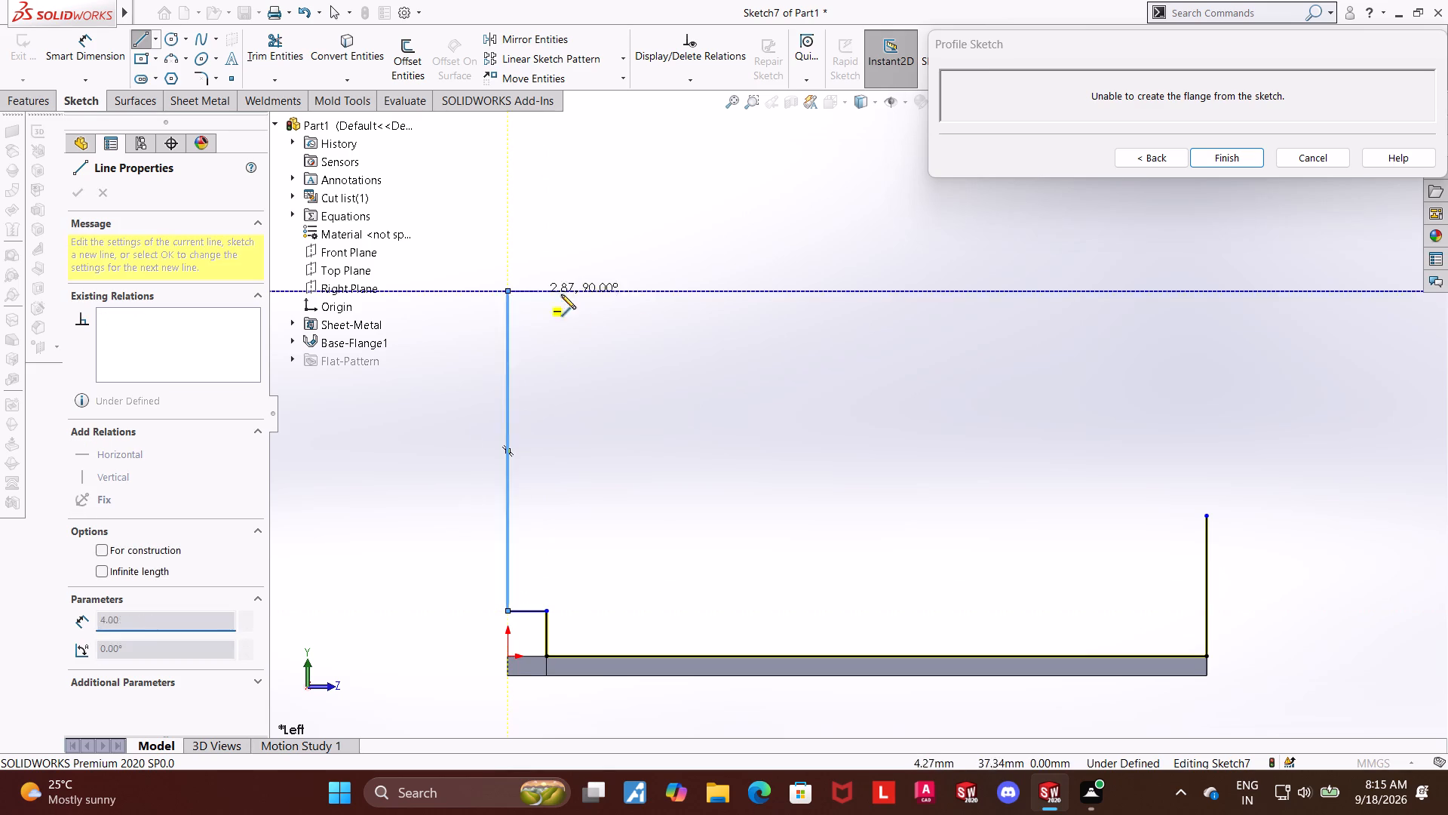
pyautogui.click(867, 293)
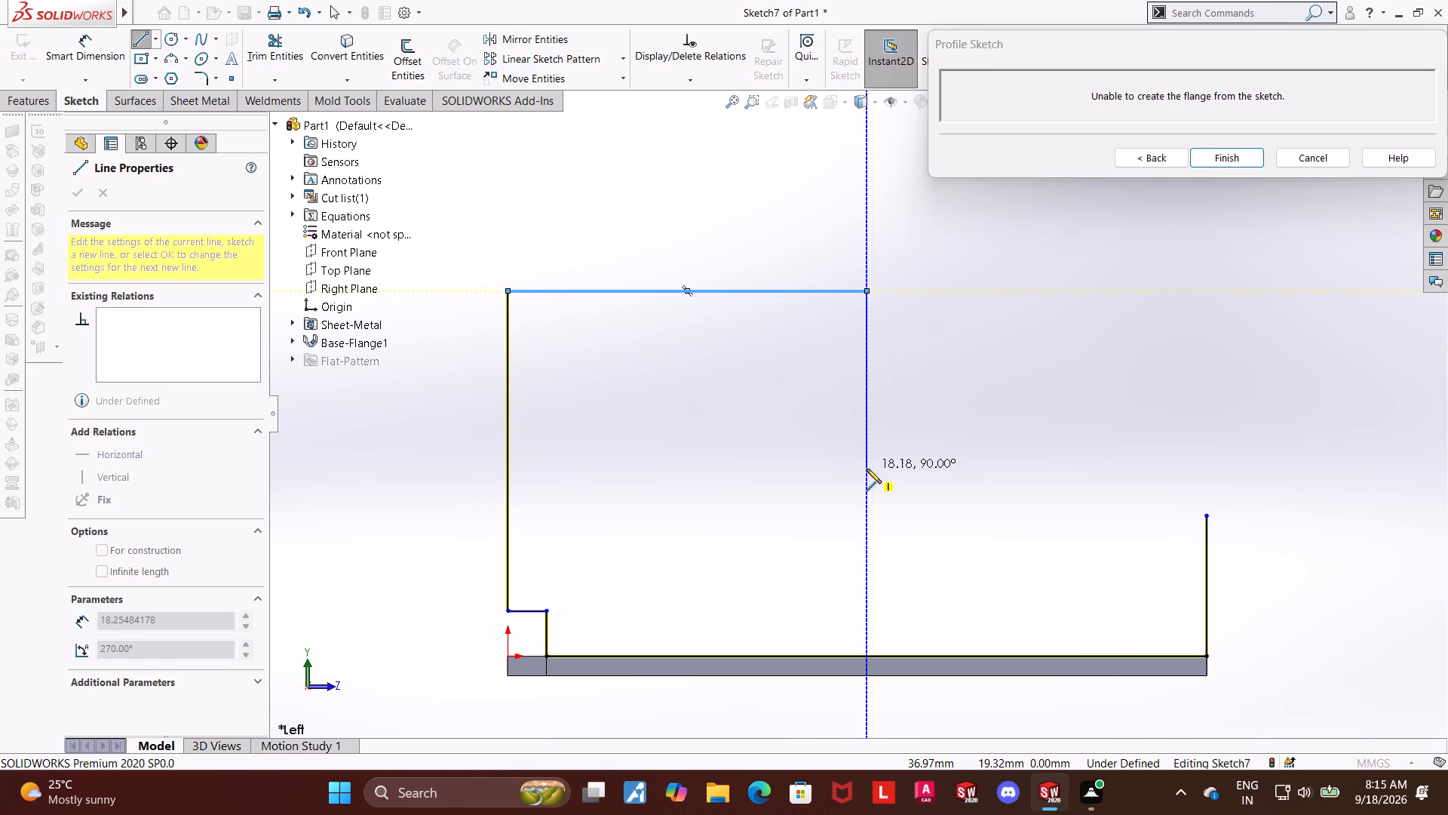
pyautogui.click(865, 407)
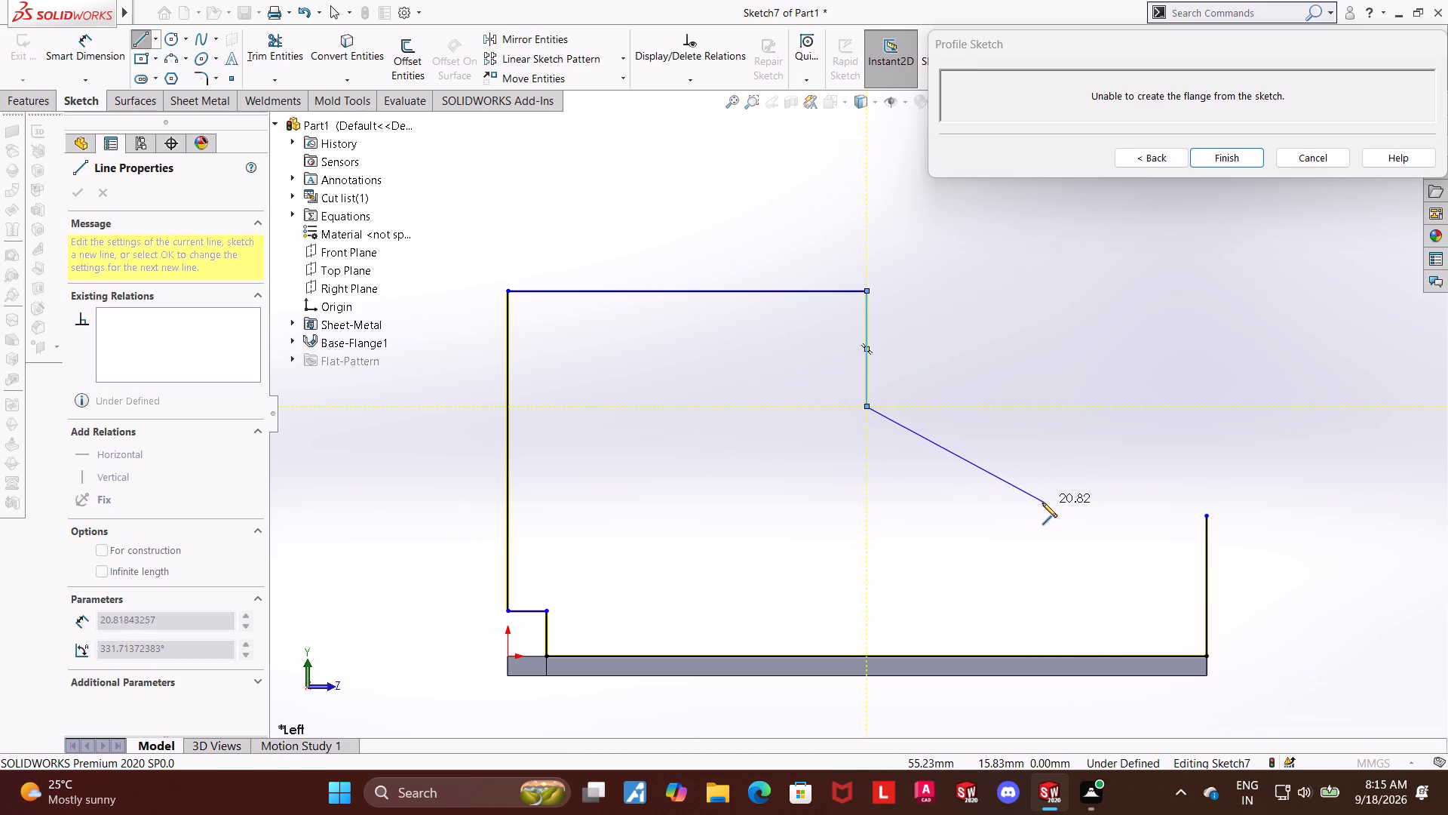
pyautogui.click(1038, 484)
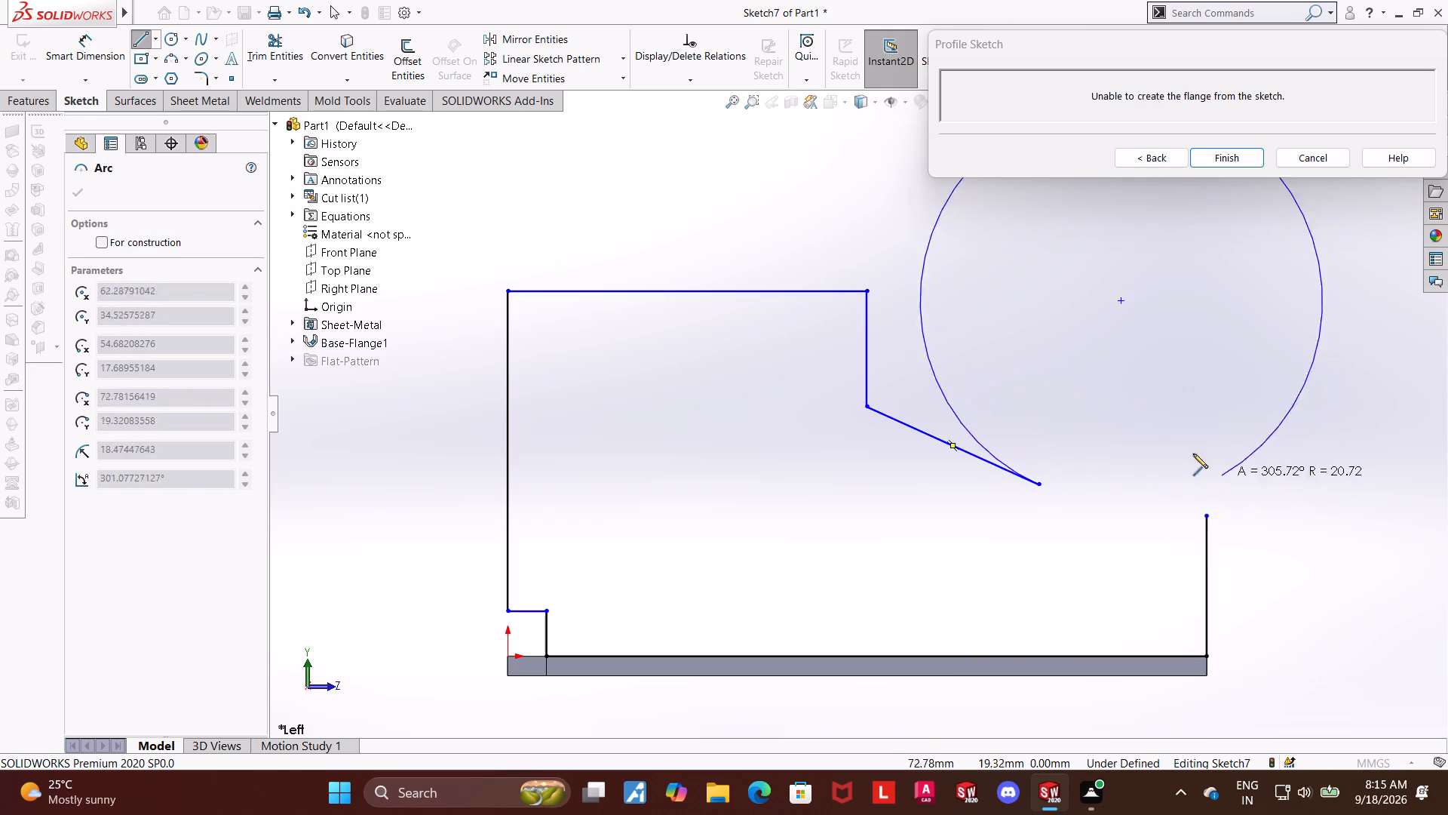
pyautogui.press('Escape')
# Close the flange profile with an arc of about 9.07 mm radius from the sloped line's end to the far side line's top.
pyautogui.click(143, 42)
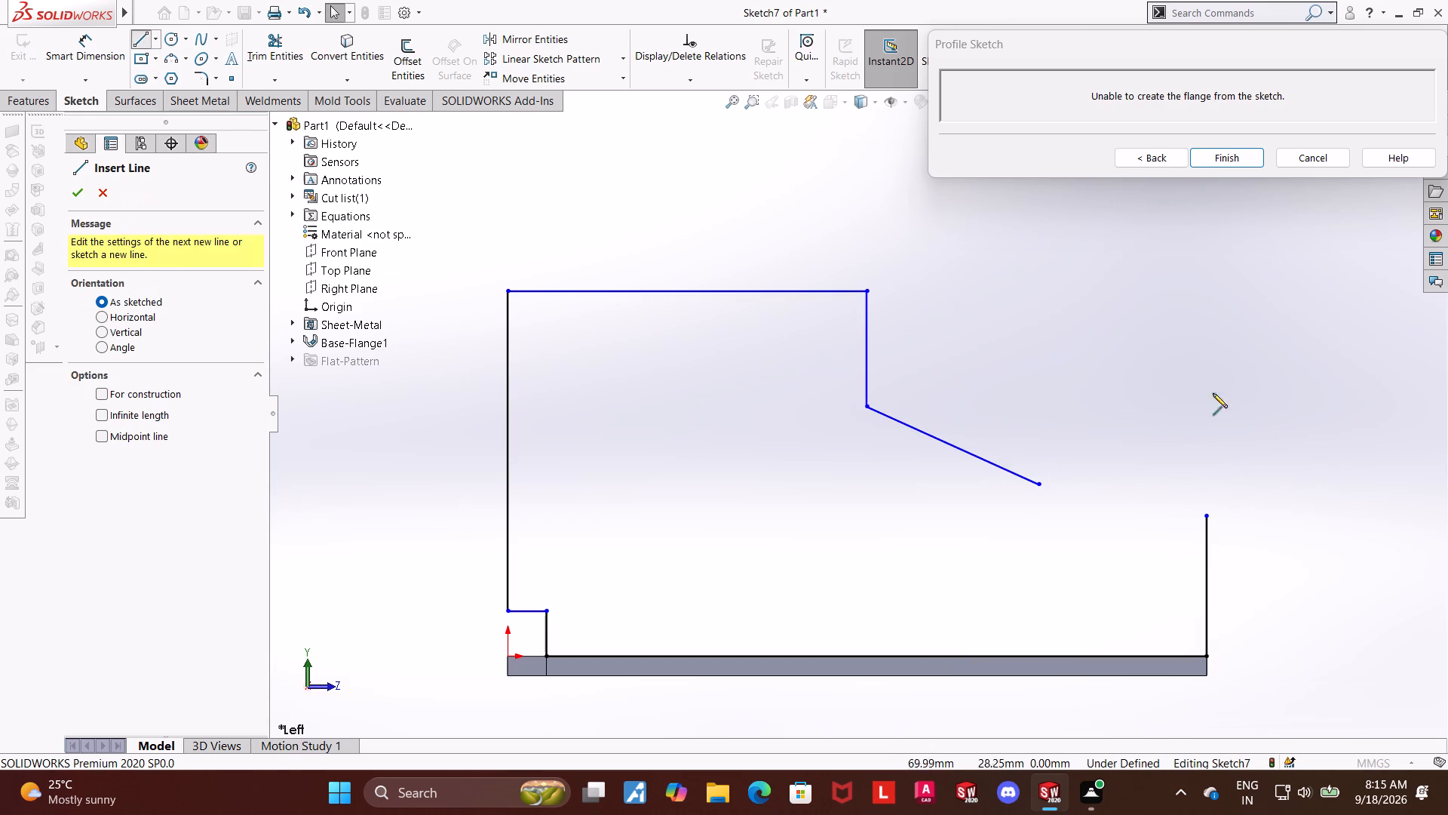
pyautogui.click(1040, 481)
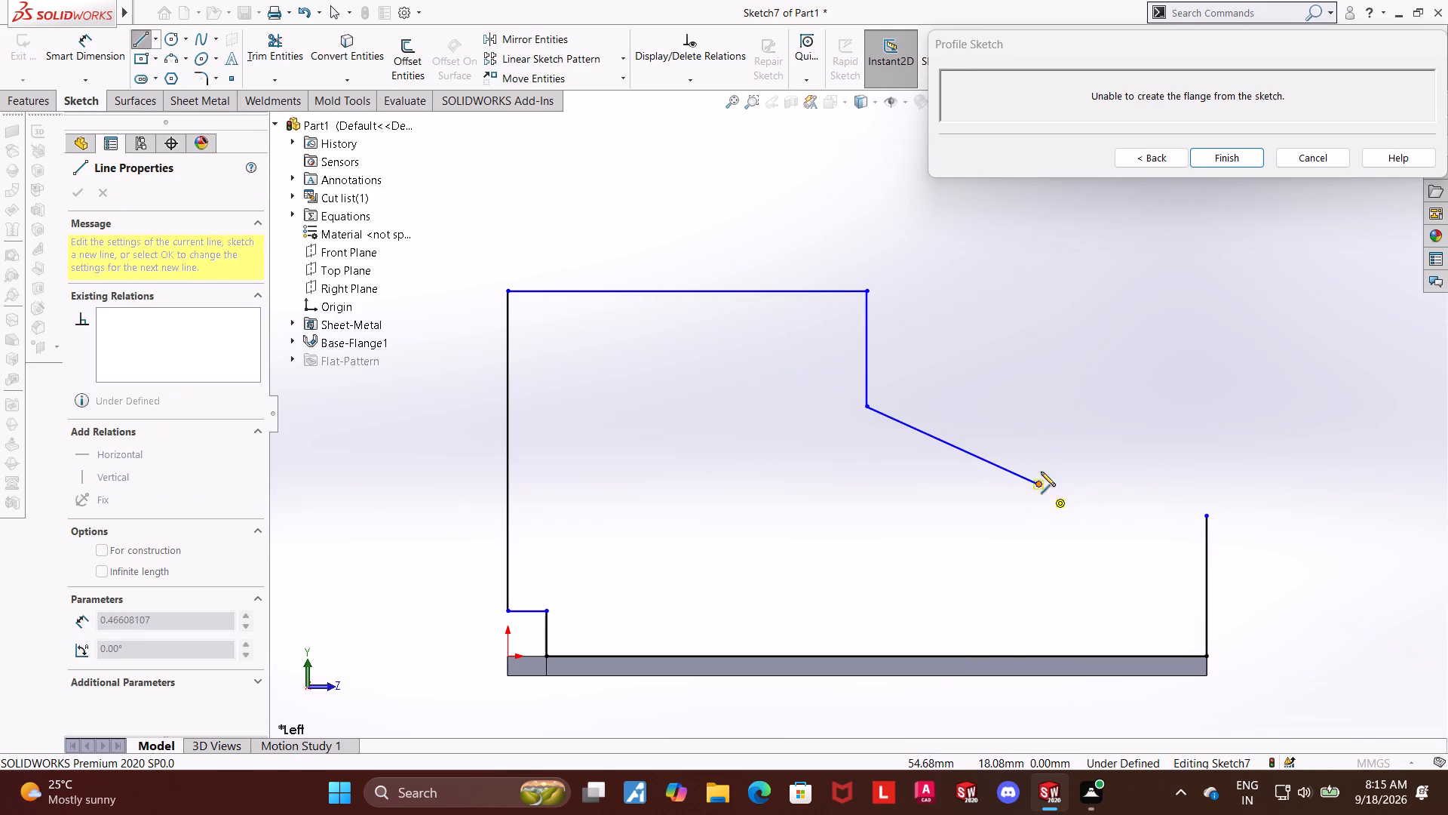
pyautogui.click(1207, 515)
pyautogui.press('Escape')
pyautogui.press('Escape')
pyautogui.press('Escape')
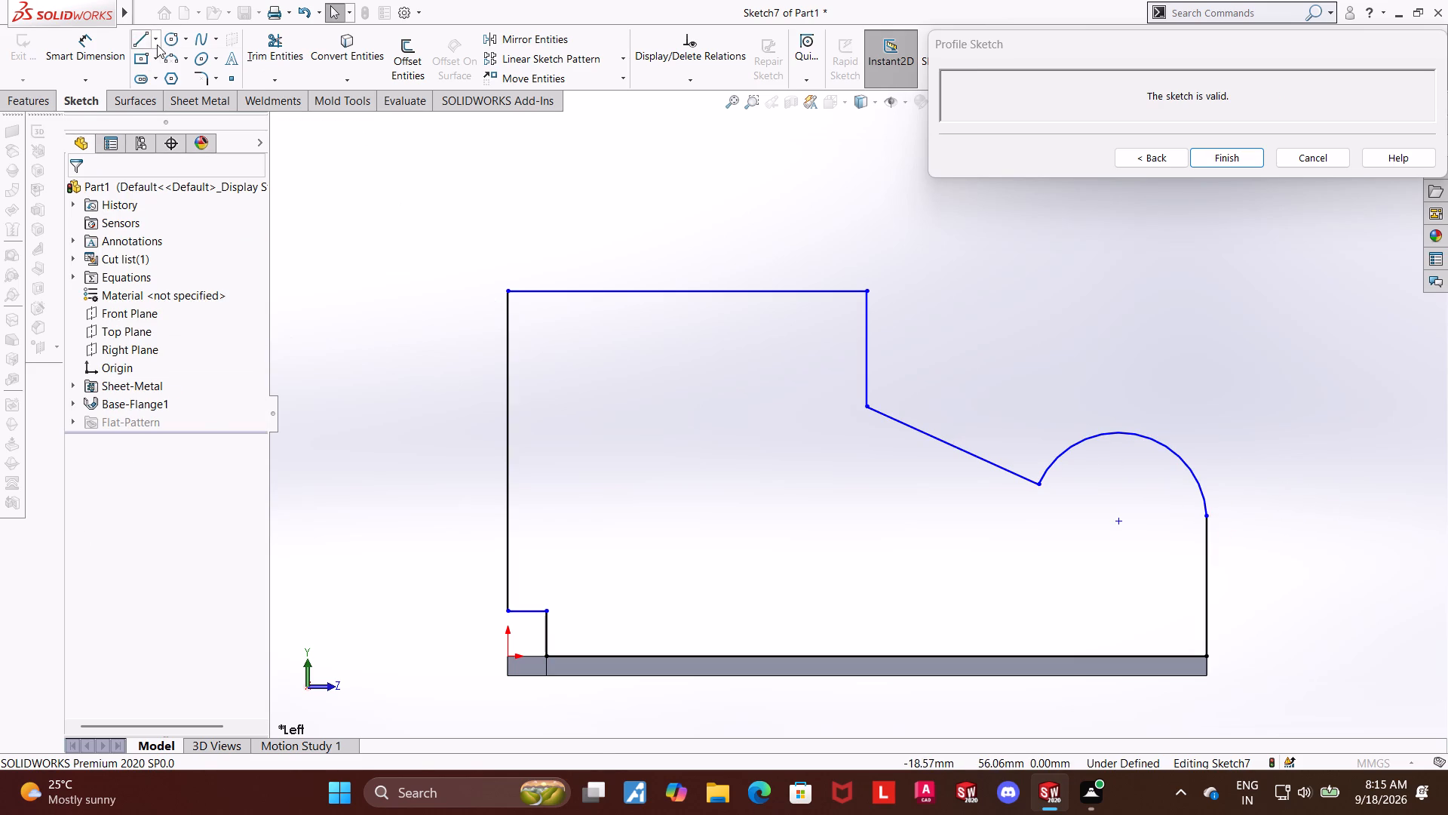
# Draw a centerline about 37 mm long from the arc's centre point, running up alongside the sloped line.
pyautogui.click(157, 45)
pyautogui.click(164, 74)
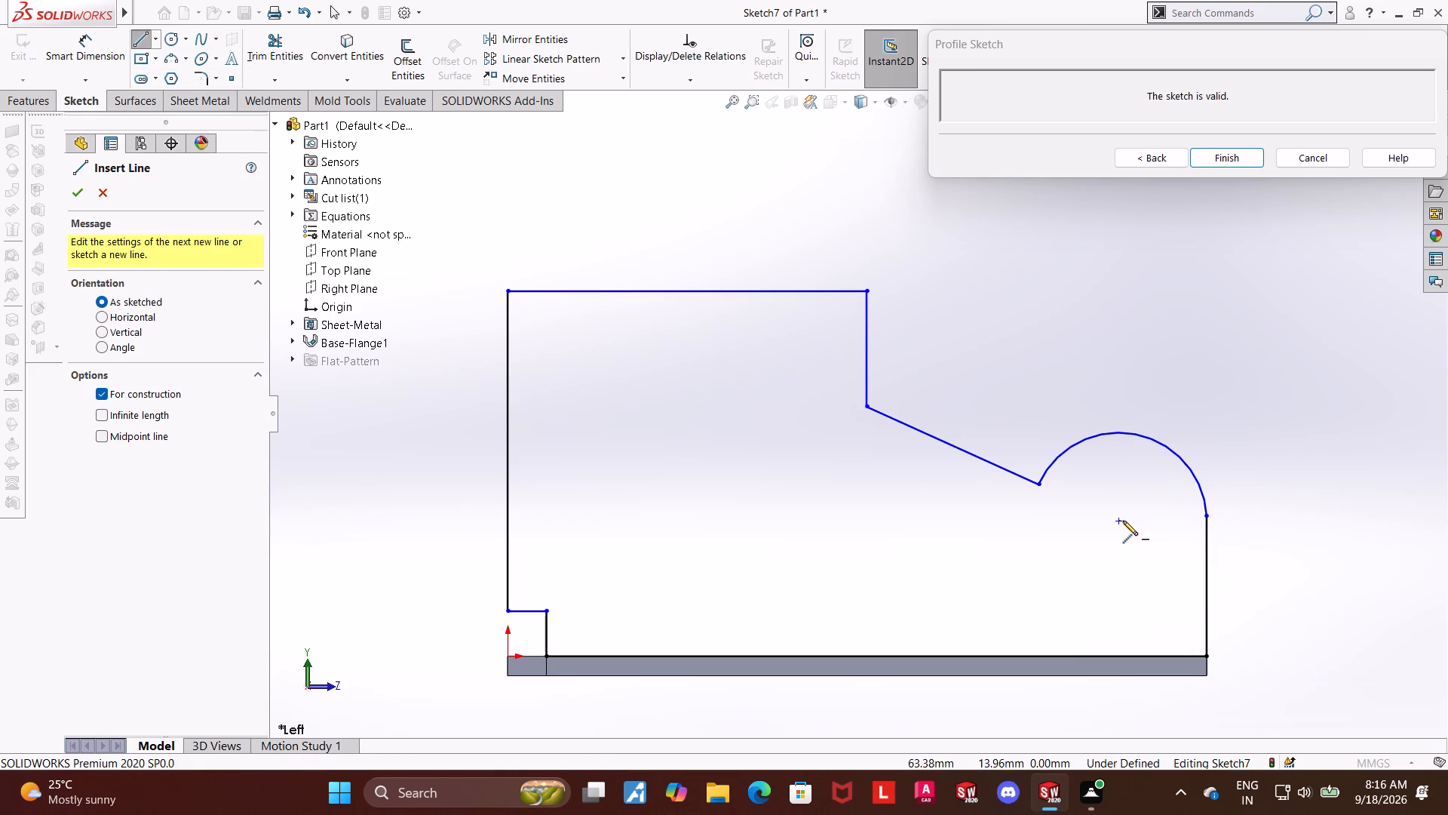
pyautogui.click(1121, 521)
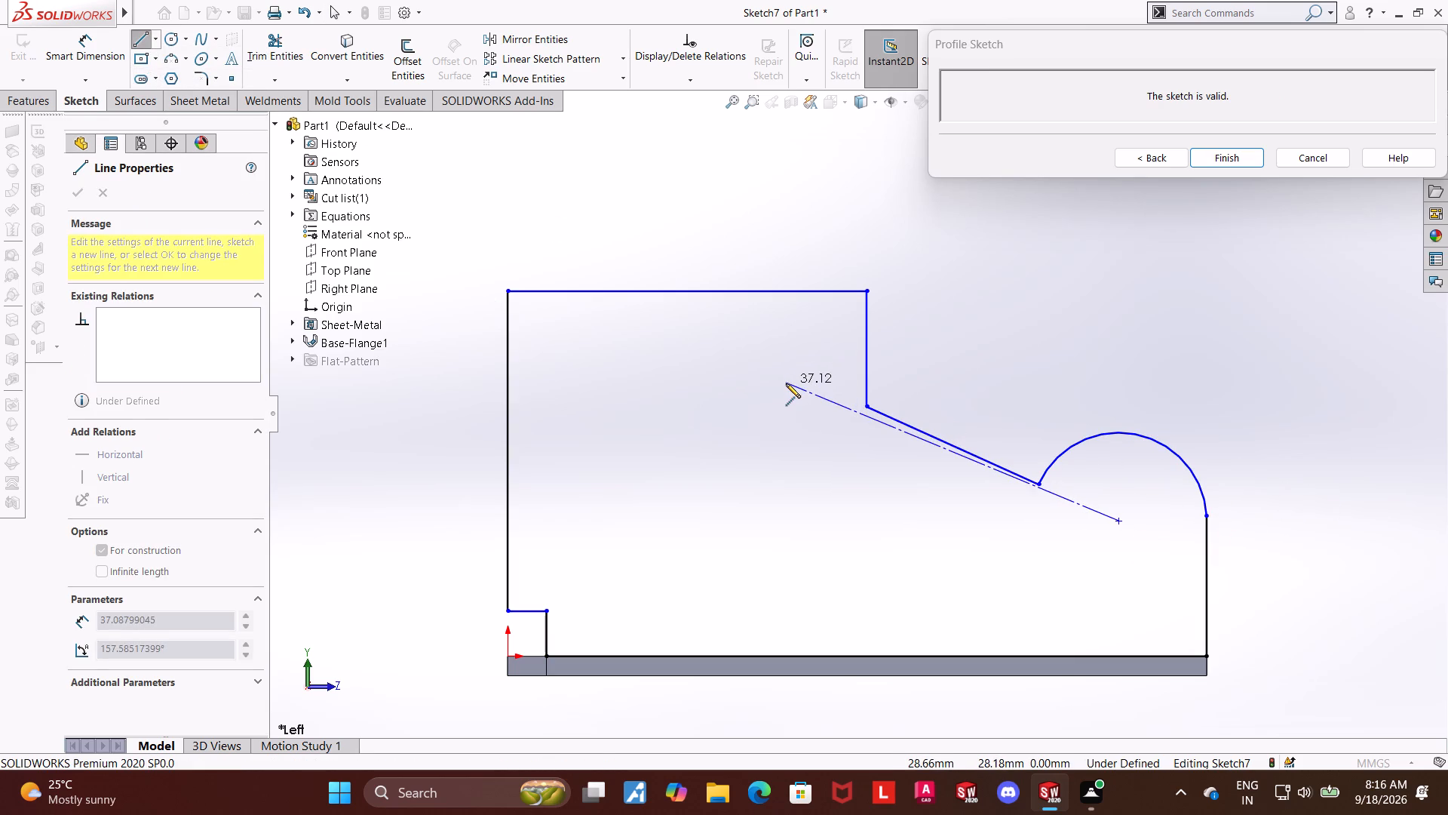
pyautogui.click(786, 383)
pyautogui.press('Escape')
pyautogui.press('Escape')
# Dimension the centerline at 20 degrees to the profile's bottom line.
pyautogui.click(100, 71)
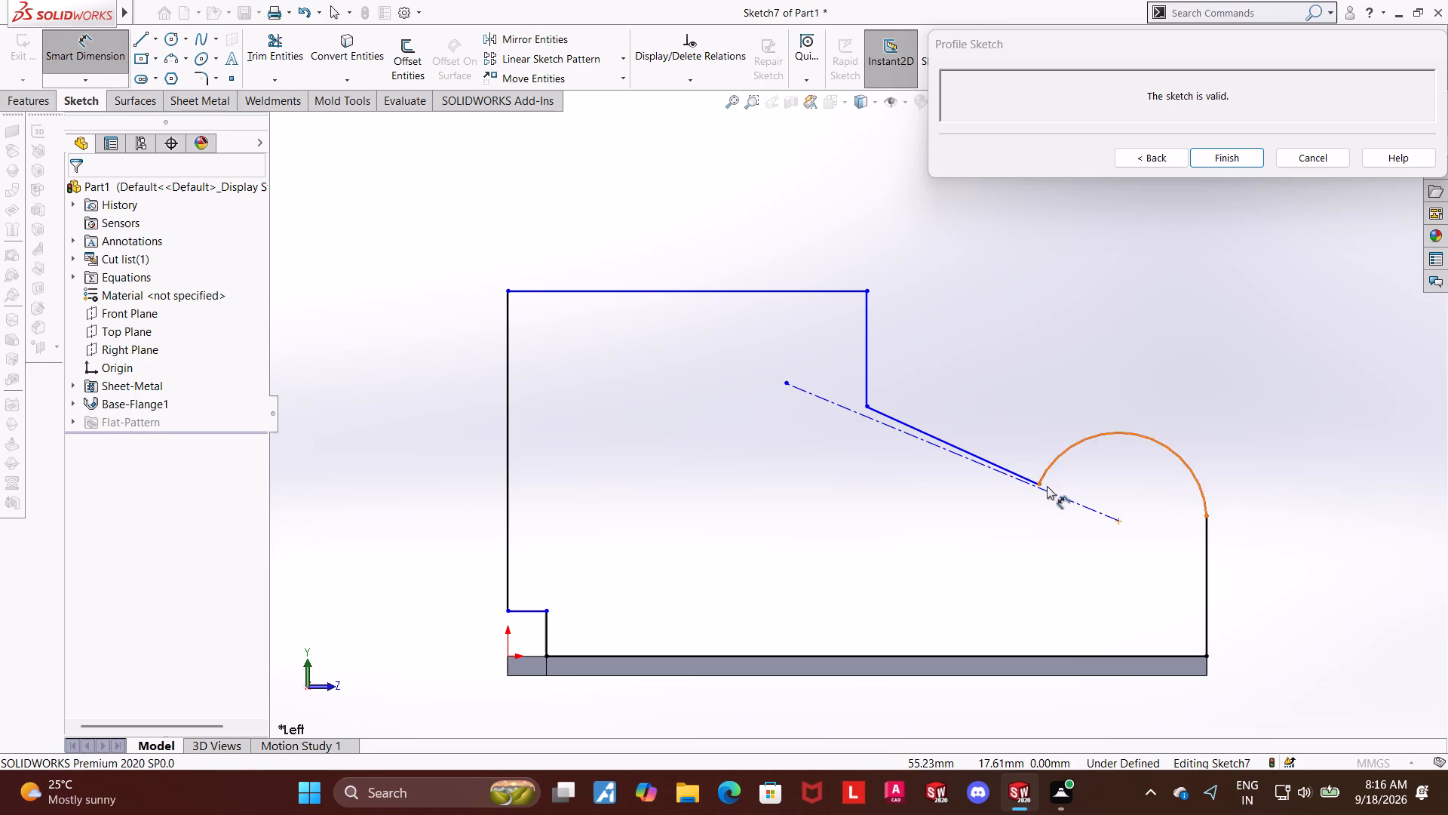
pyautogui.click(1056, 493)
pyautogui.click(1008, 656)
pyautogui.click(1003, 618)
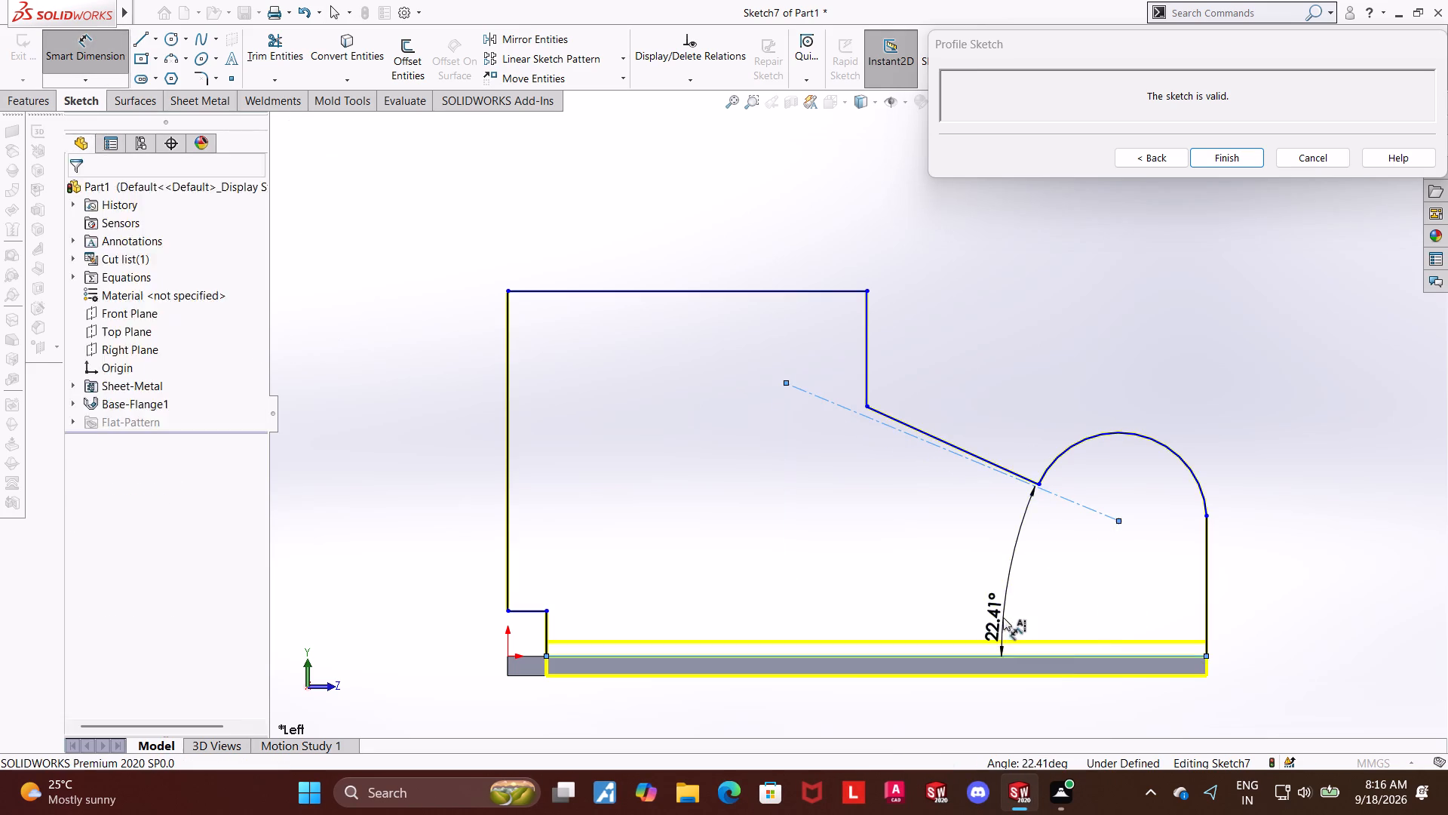
pyautogui.write('20')
pyautogui.press('Return')
pyautogui.press('Escape')
pyautogui.press('Escape')
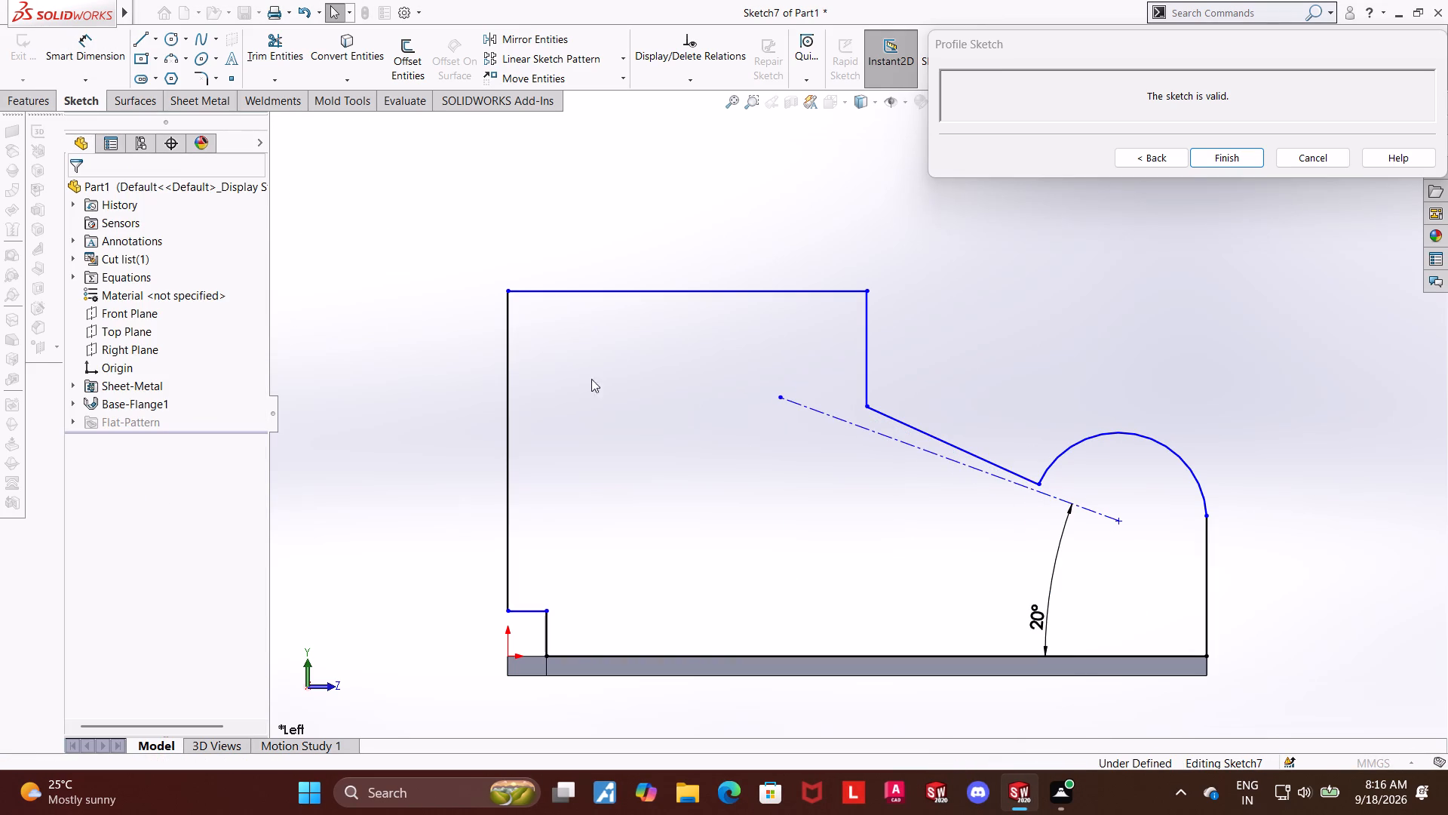
# Make the sloped profile line collinear with the centerline.
pyautogui.click(944, 457)
pyautogui.keyDown('ctrl'); pyautogui.click(944, 438); pyautogui.keyUp('ctrl')
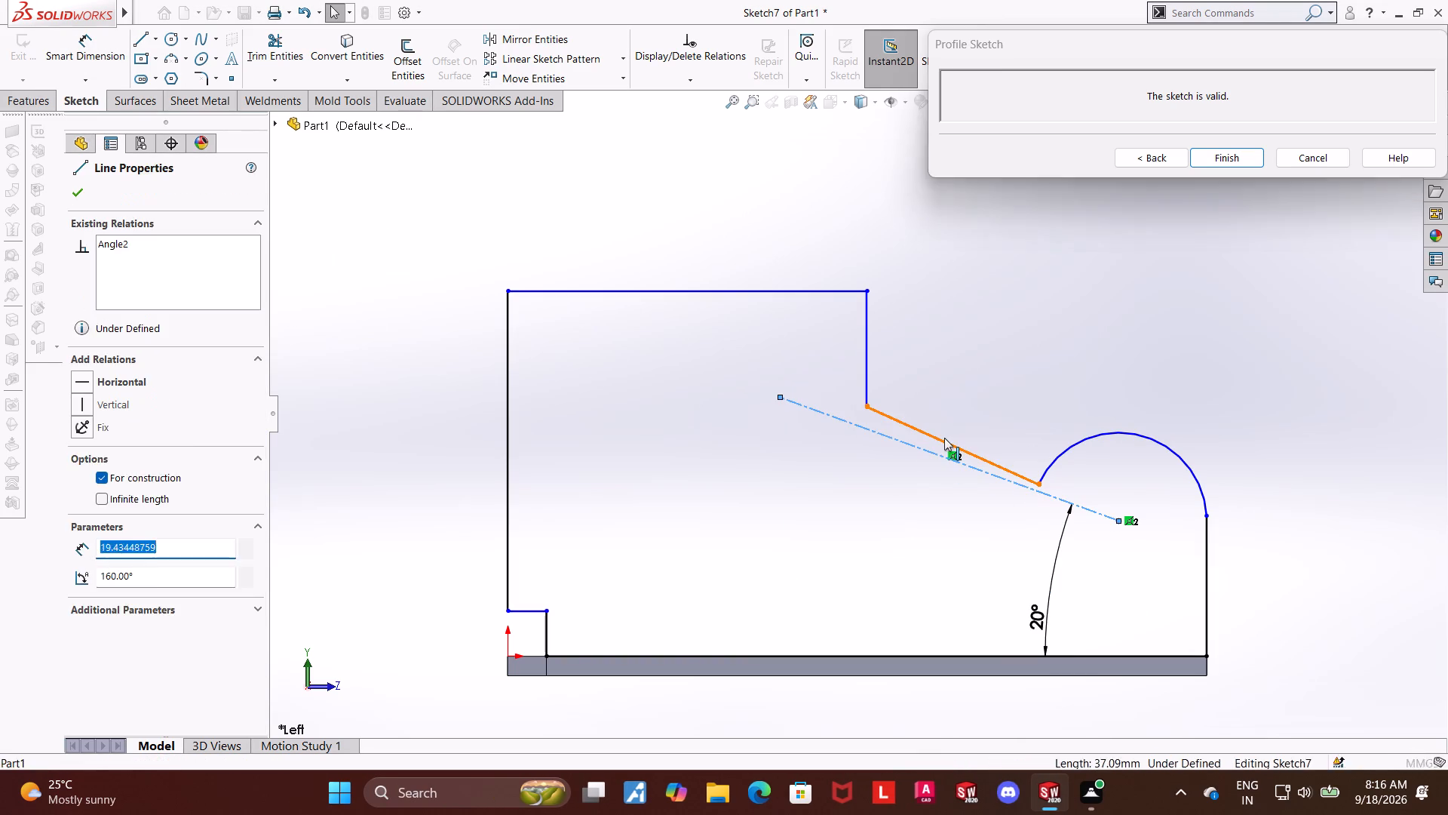
pyautogui.click(78, 513)
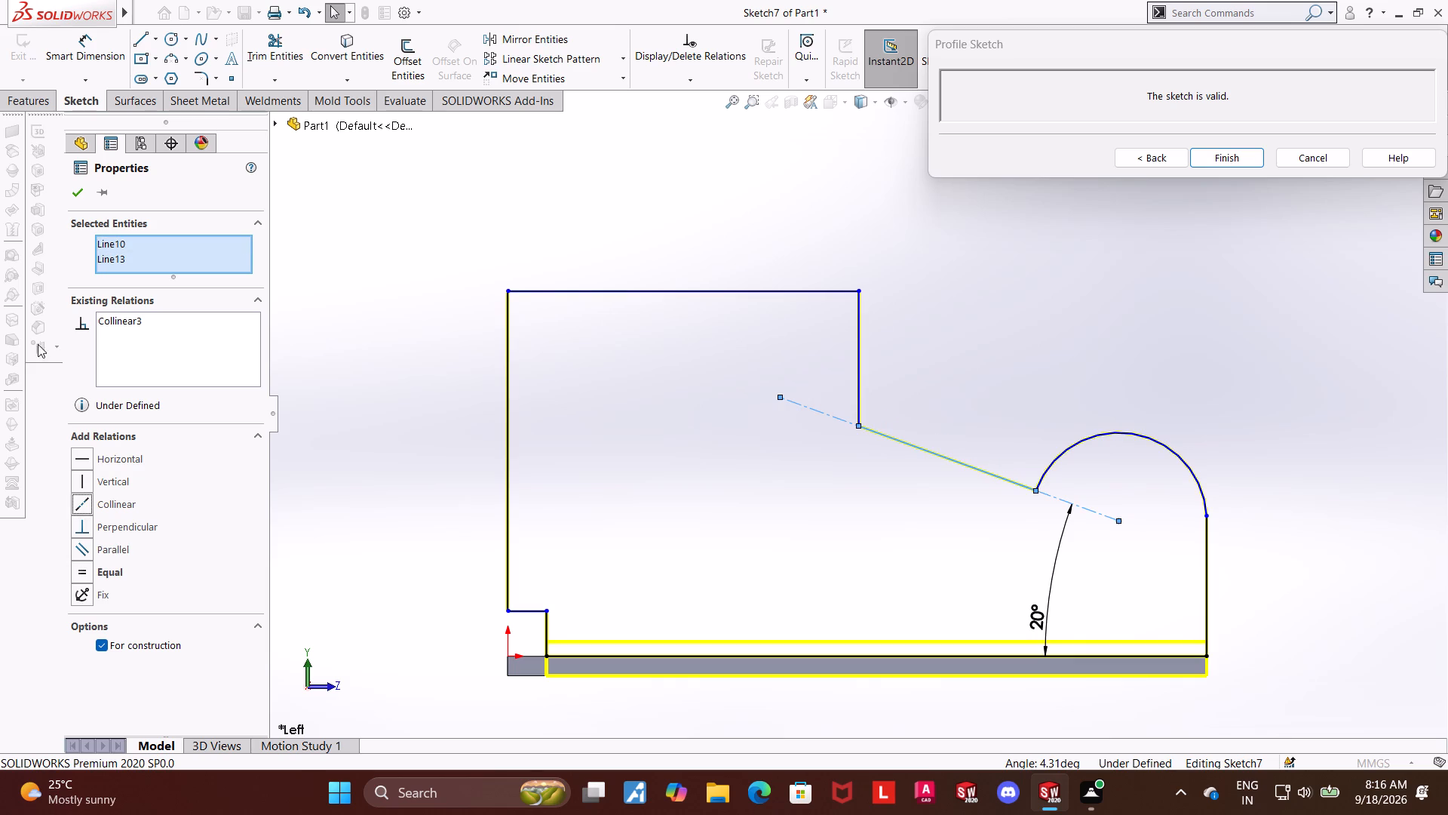
pyautogui.click(77, 189)
pyautogui.press('Escape')
pyautogui.press('Escape')
# Dimension the arc's centre point 16 mm above the plate's bottom edge.
pyautogui.click(72, 50)
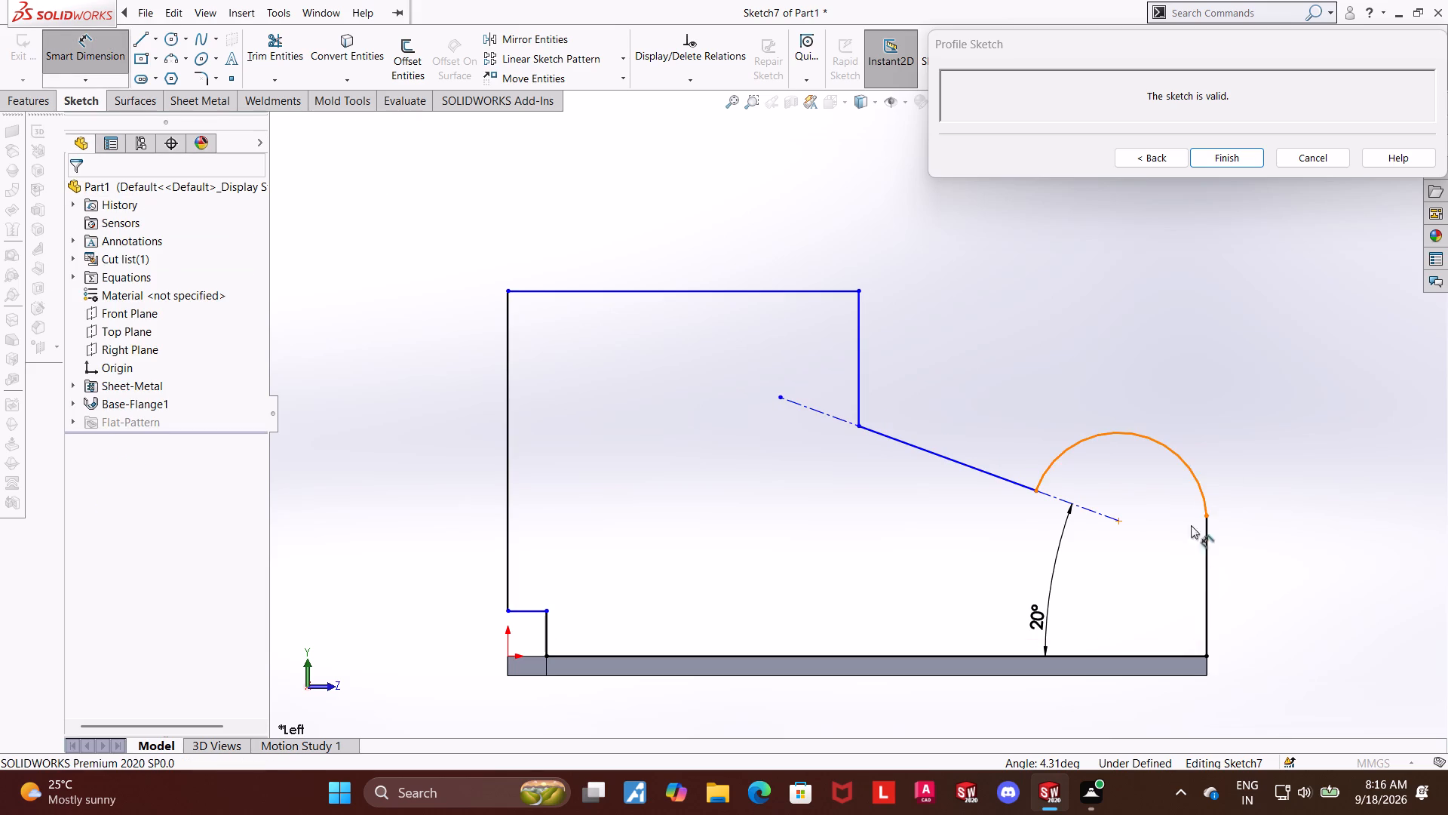
pyautogui.click(1116, 520)
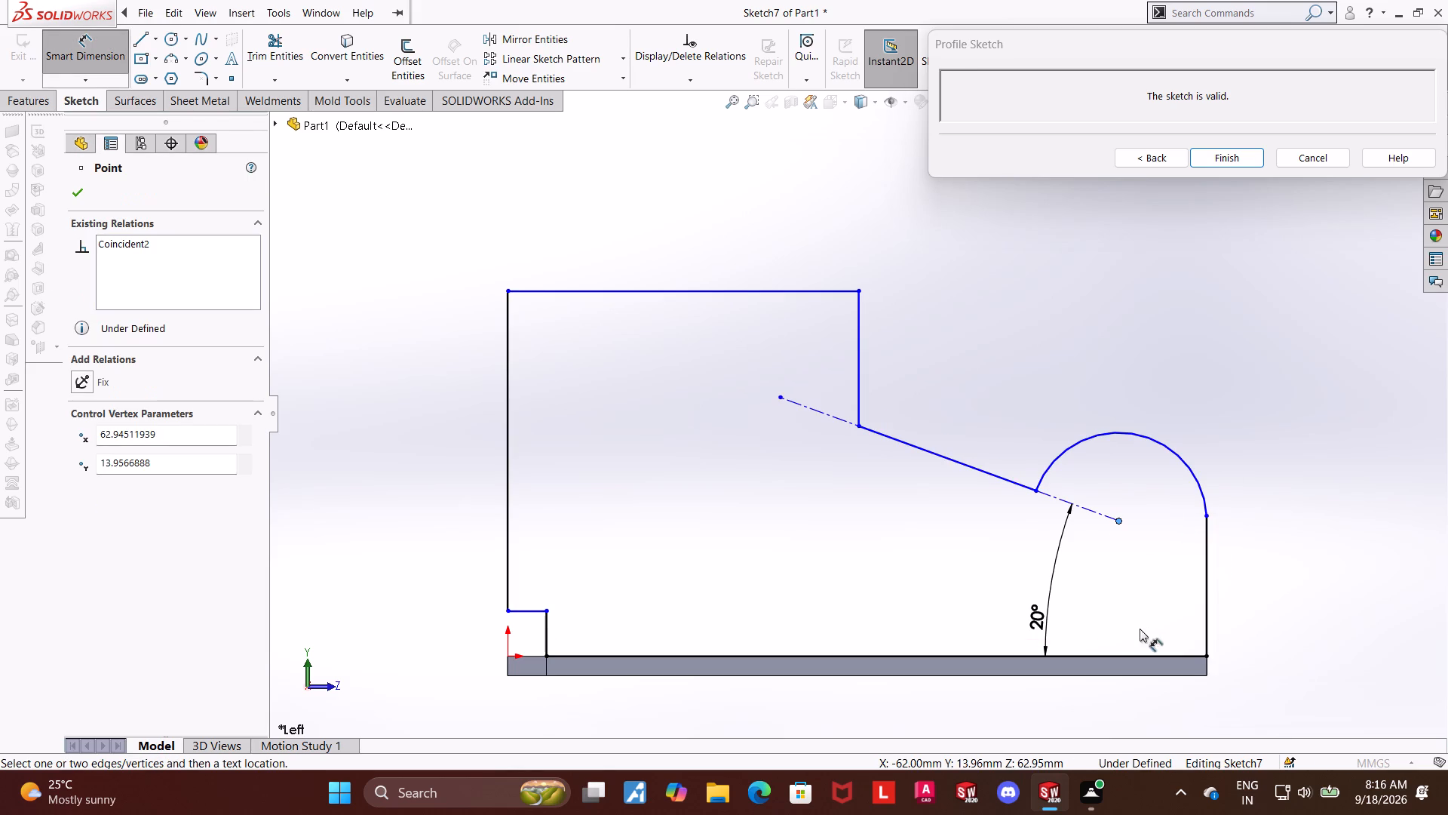
pyautogui.click(1134, 677)
pyautogui.click(1300, 598)
pyautogui.write('16')
pyautogui.press('Return')
pyautogui.press('Escape')
pyautogui.press('Escape')
# Dimension the arc's radius as 8 mm.
pyautogui.click(118, 44)
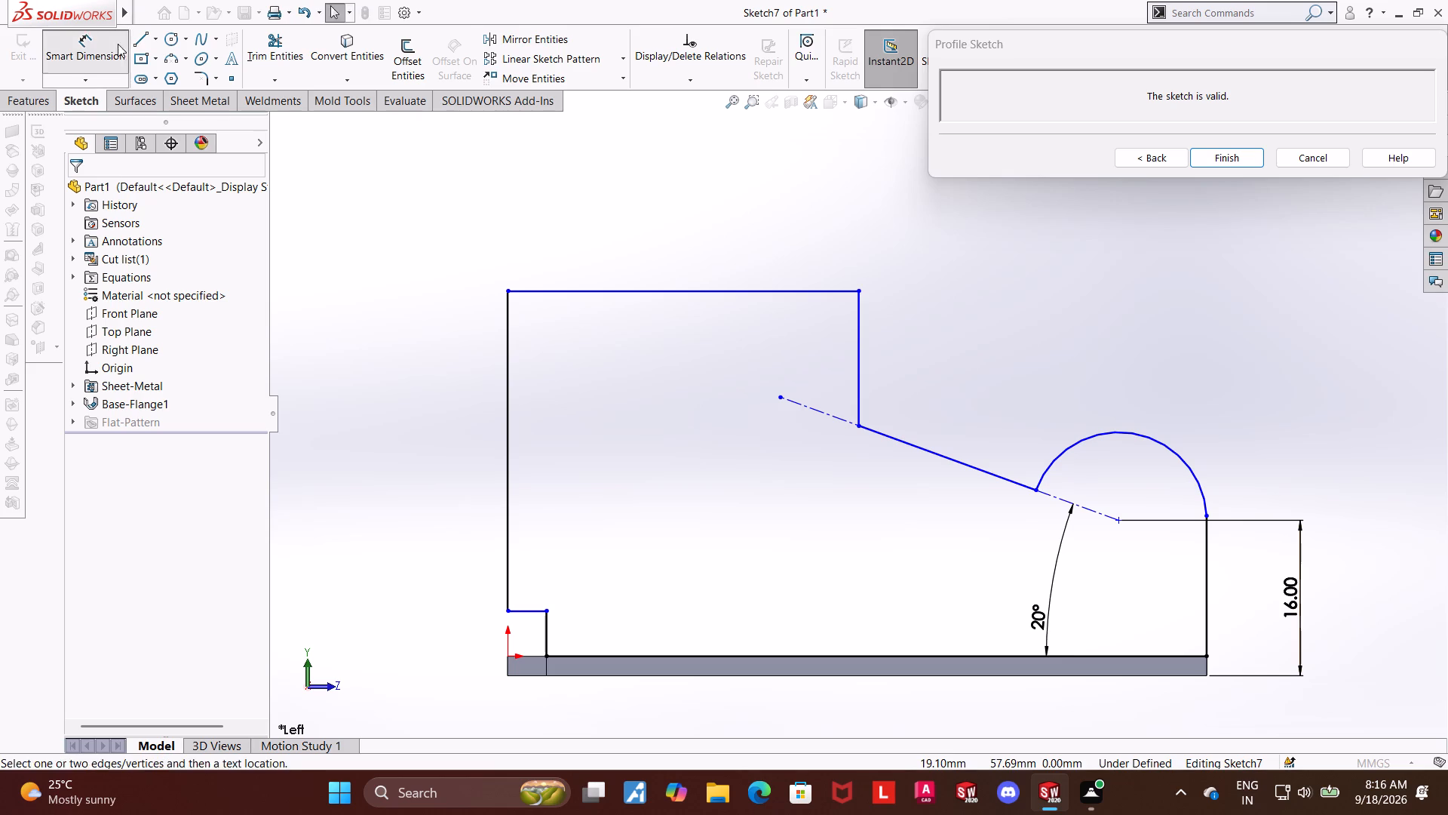
pyautogui.click(1172, 451)
pyautogui.click(1215, 414)
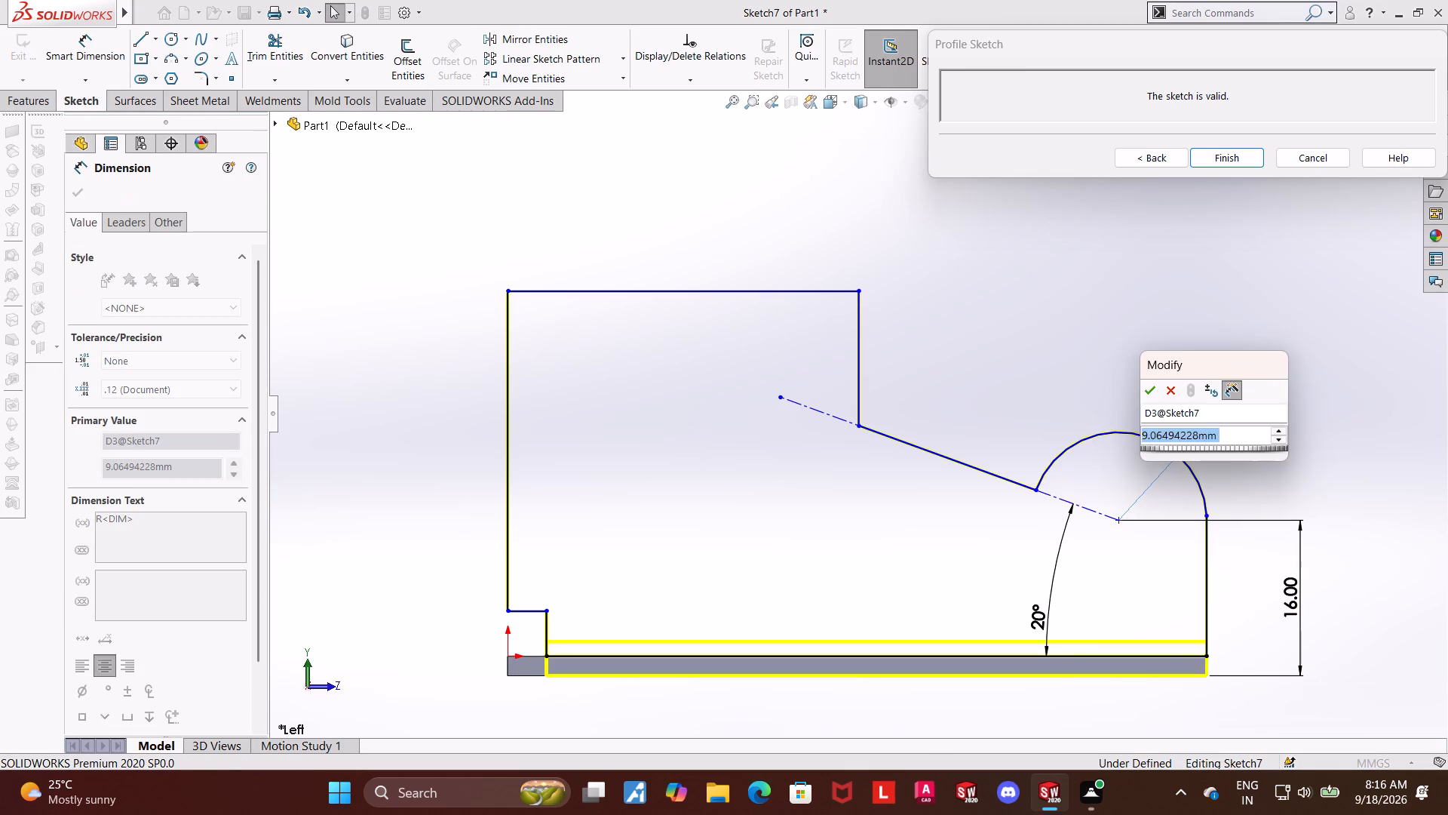
pyautogui.press('8')
pyautogui.press('Return')
pyautogui.press('Escape')
pyautogui.press('Escape')
pyautogui.press('Escape')
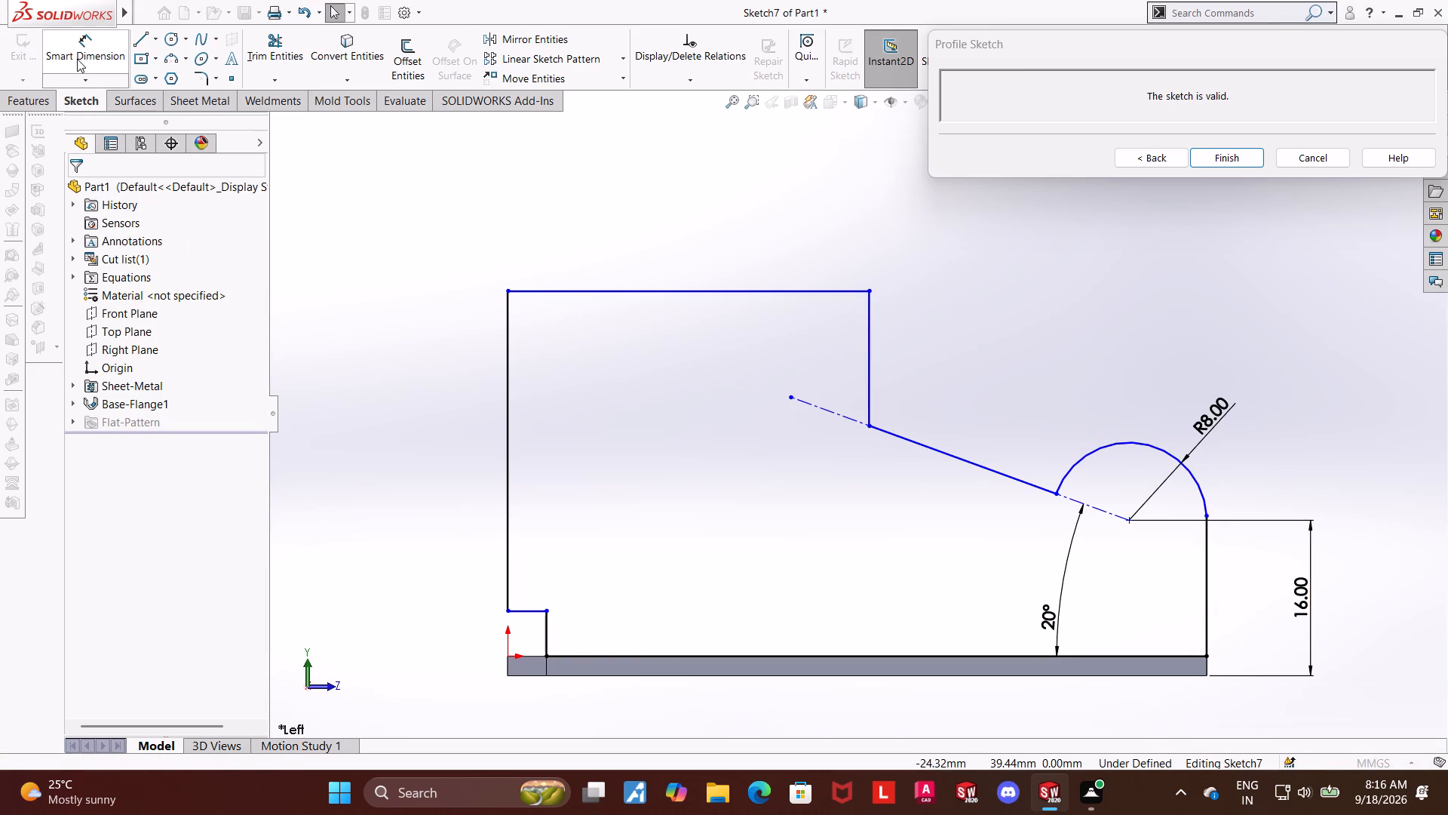
# Dimension the short horizontal line near the origin 5 mm above the plate's bottom edge.
pyautogui.click(77, 59)
pyautogui.click(524, 614)
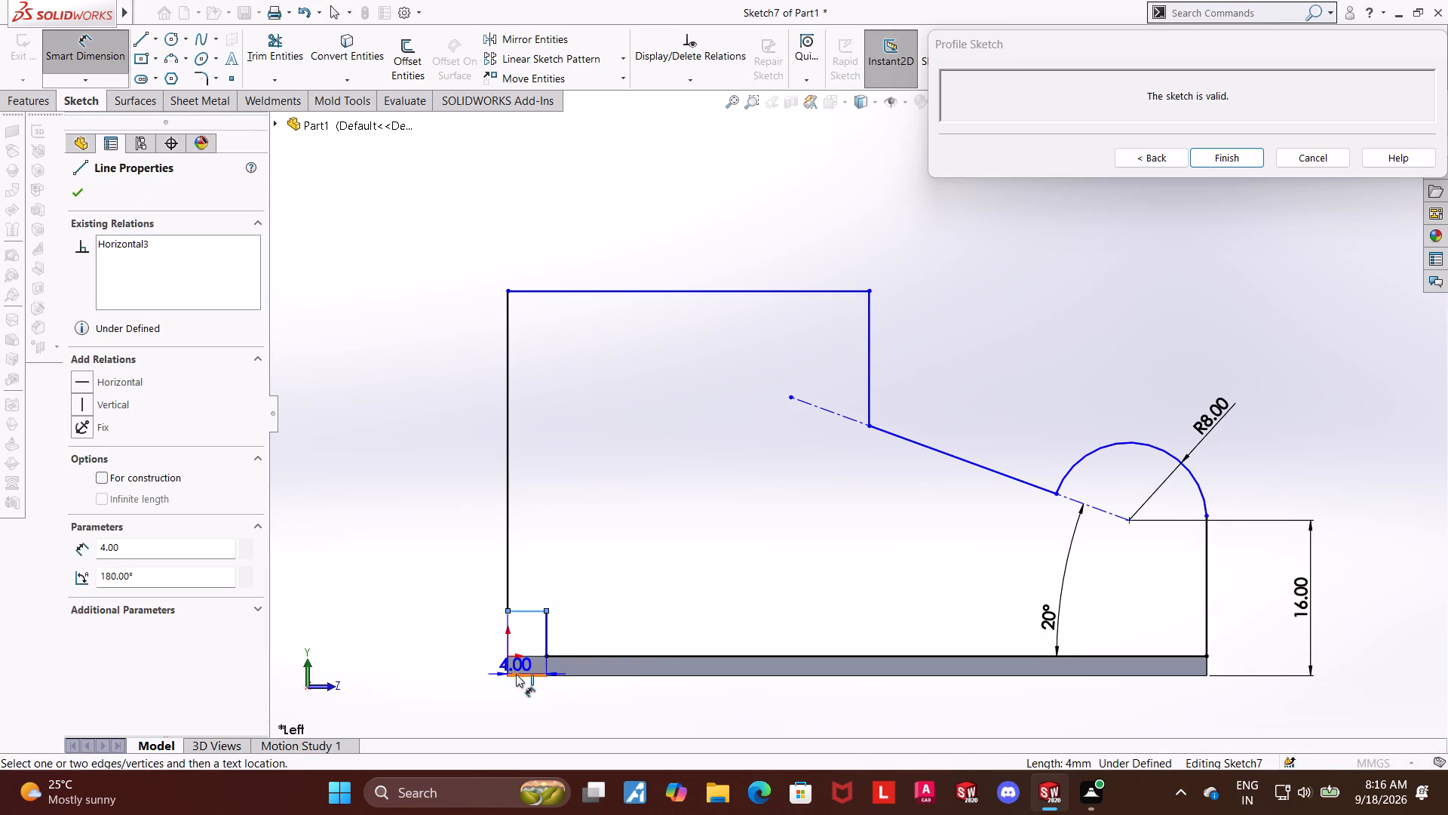
pyautogui.click(517, 675)
pyautogui.click(440, 639)
pyautogui.press('5')
pyautogui.press('Return')
pyautogui.press('Escape')
pyautogui.press('Escape')
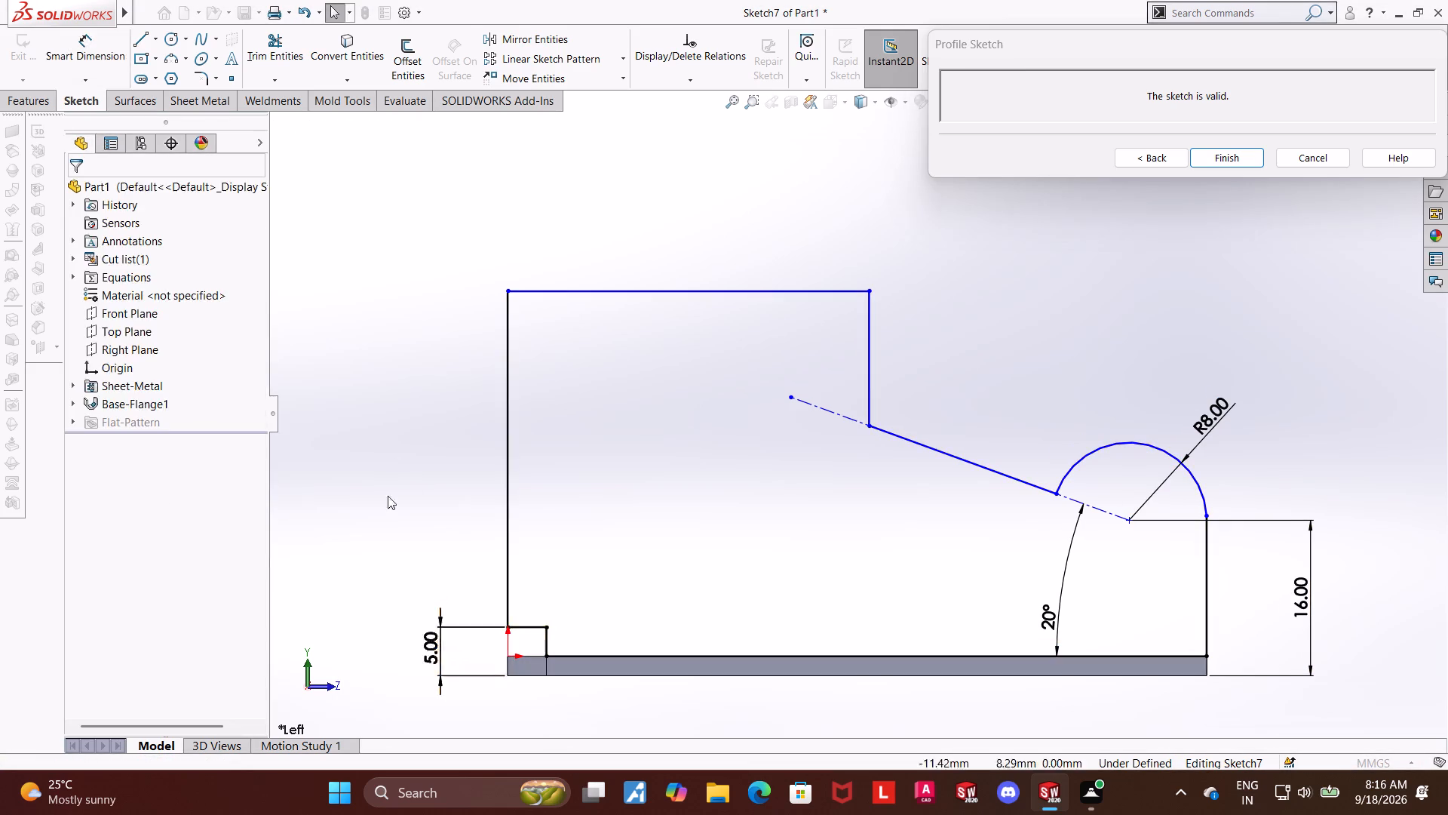
# Dimension the profile's top line 45 mm above the plate's bottom edge.
pyautogui.click(95, 63)
pyautogui.click(708, 293)
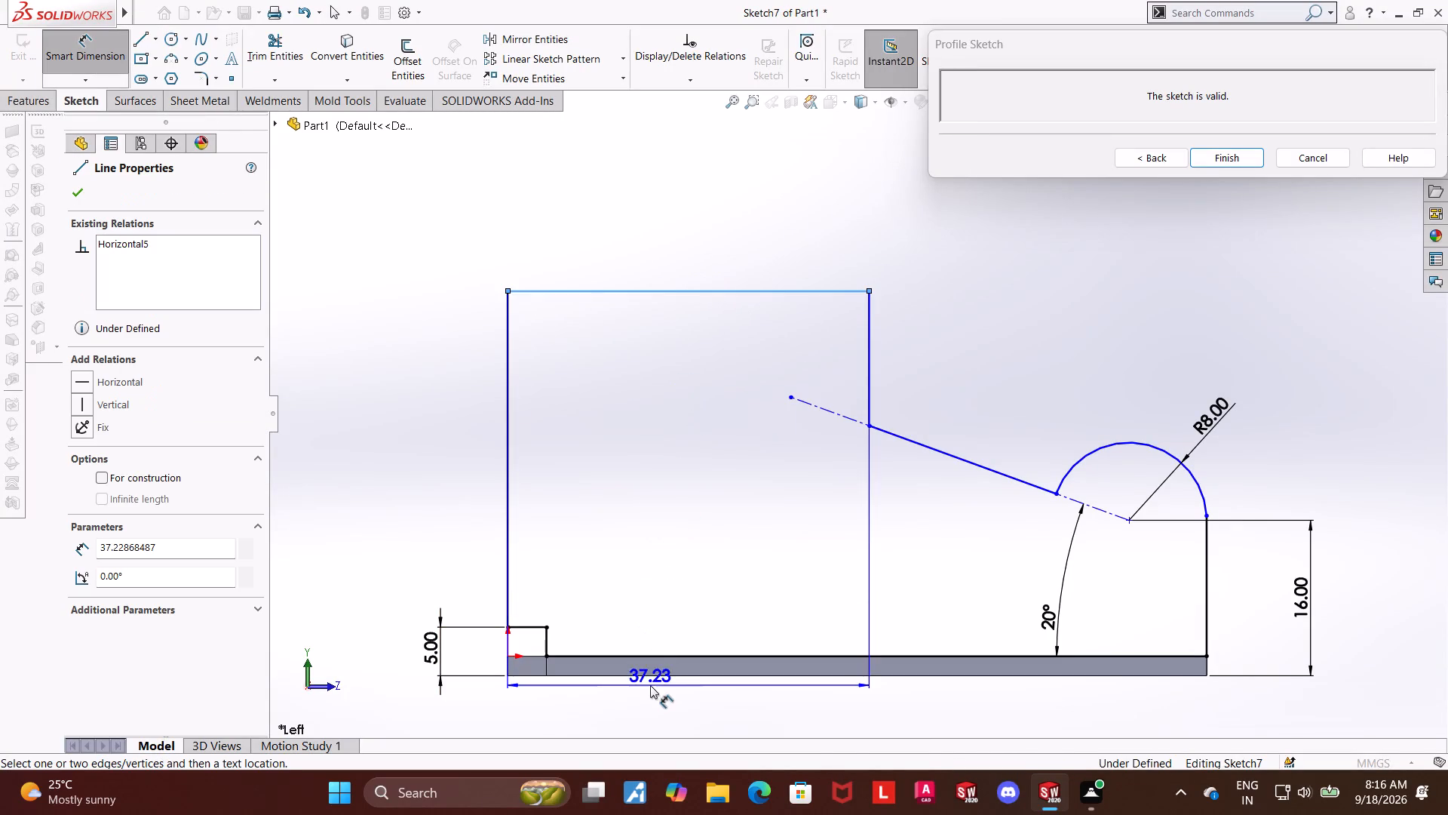
pyautogui.click(648, 675)
pyautogui.click(368, 610)
pyautogui.write('45')
pyautogui.press('Return')
pyautogui.press('Escape')
pyautogui.press('Escape')
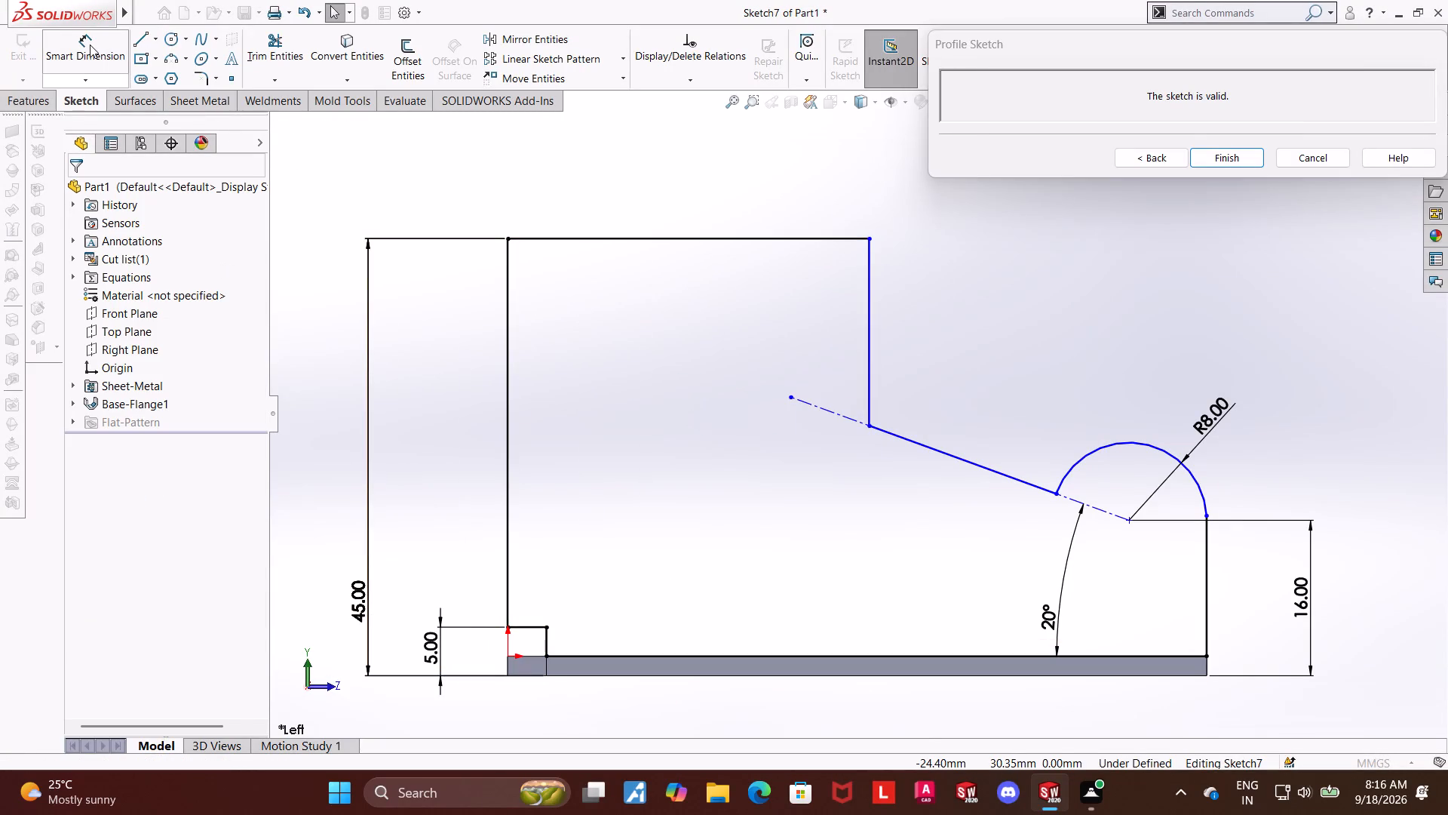
# Dimension the length of the profile's top line as 44 mm.
pyautogui.click(90, 45)
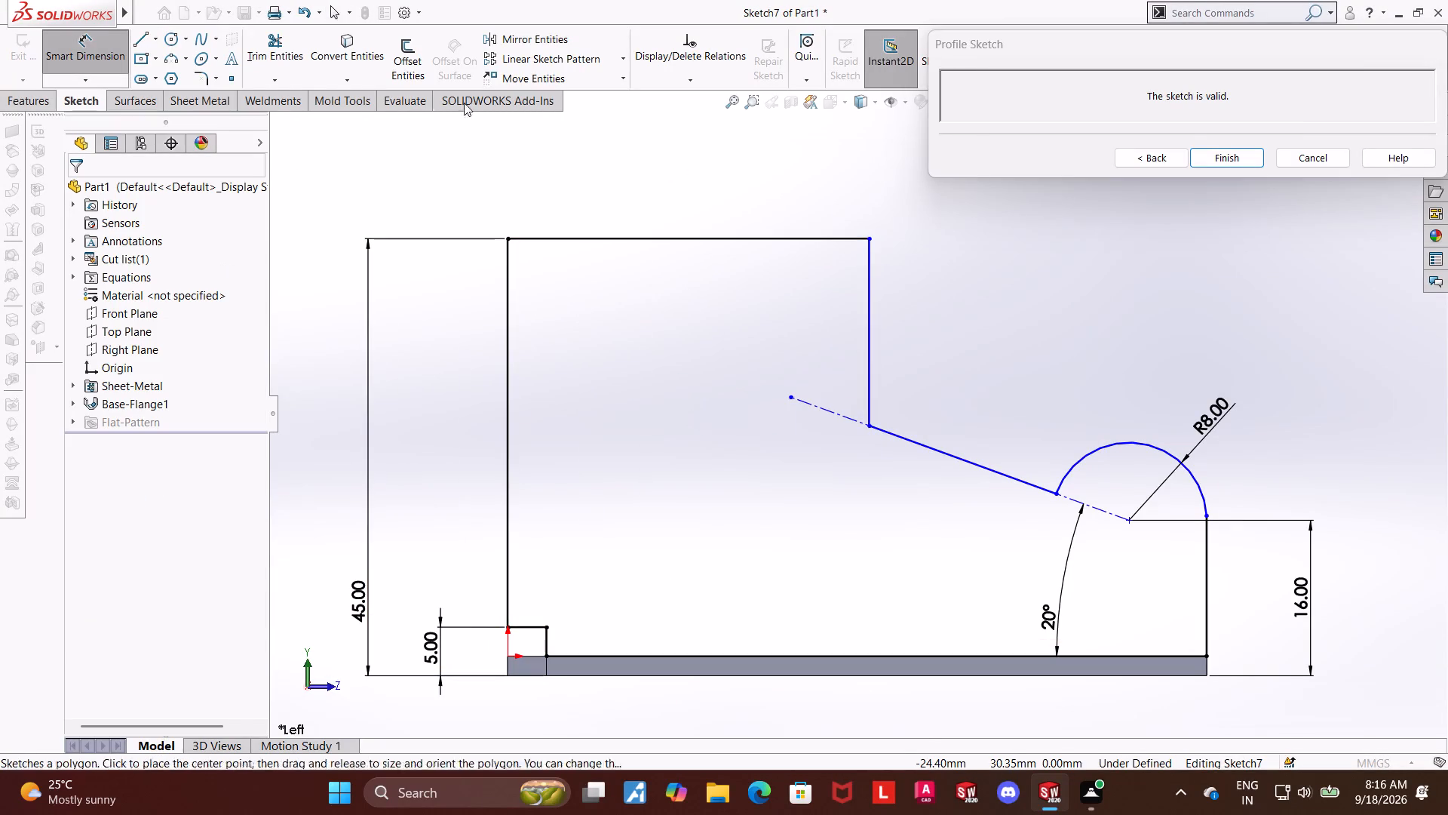
pyautogui.click(670, 241)
pyautogui.click(674, 199)
pyautogui.write('44')
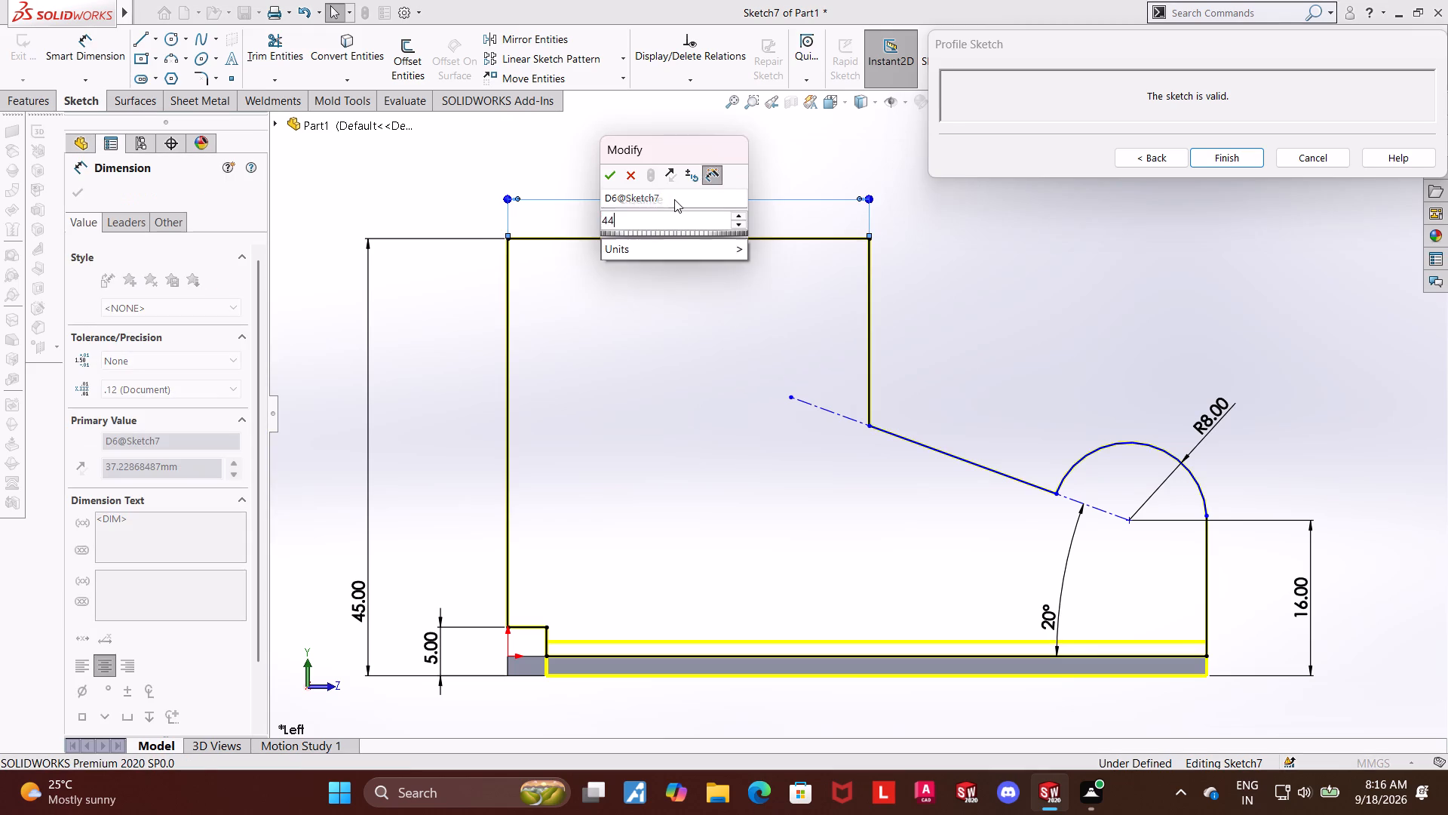
pyautogui.press('Return')
pyautogui.press('Escape')
pyautogui.press('Escape')
pyautogui.press('Escape')
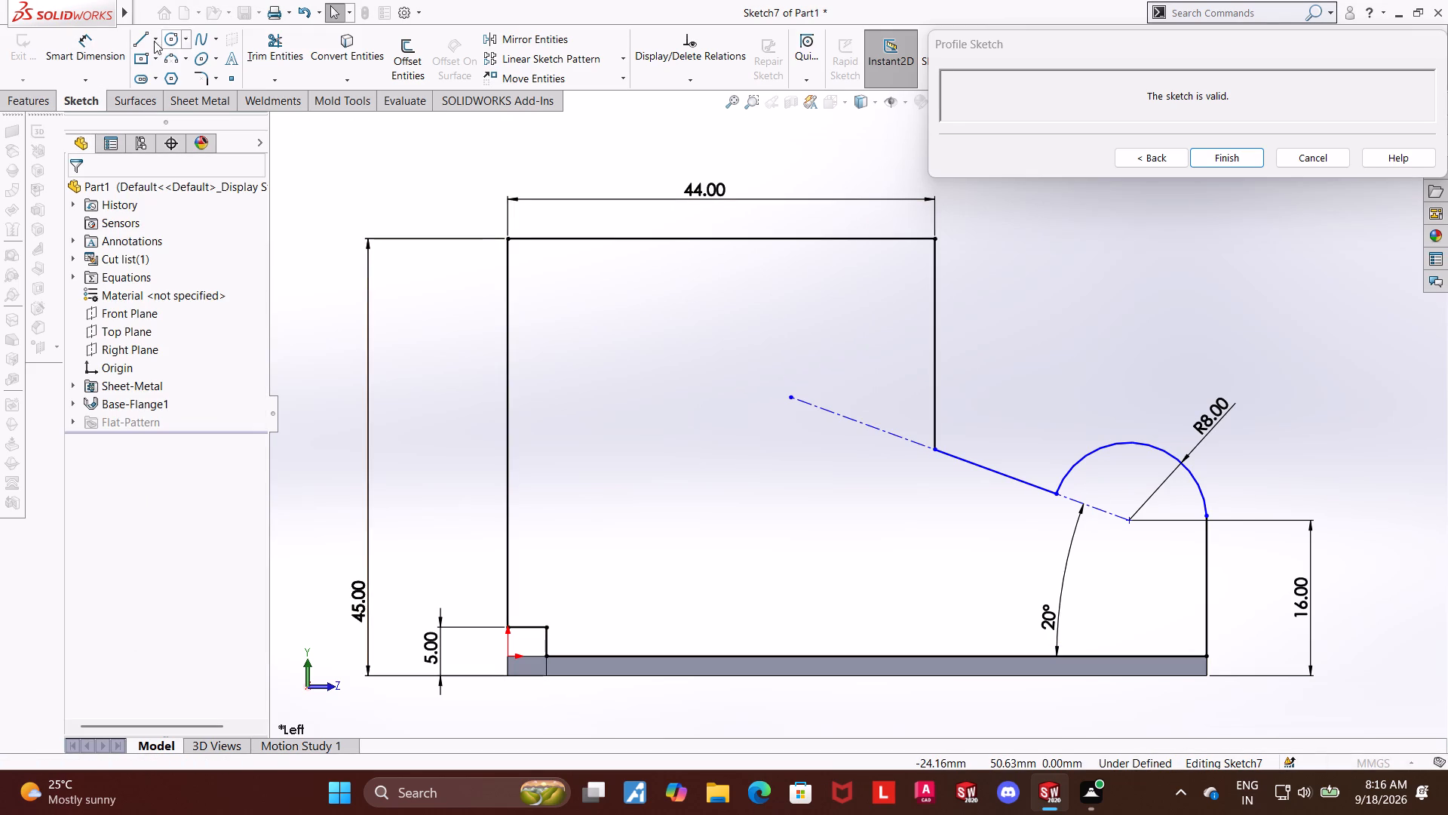
# Draw a circle on the arc's centre point and dimension its diameter as 8 mm.
pyautogui.click(173, 44)
pyautogui.click(1130, 521)
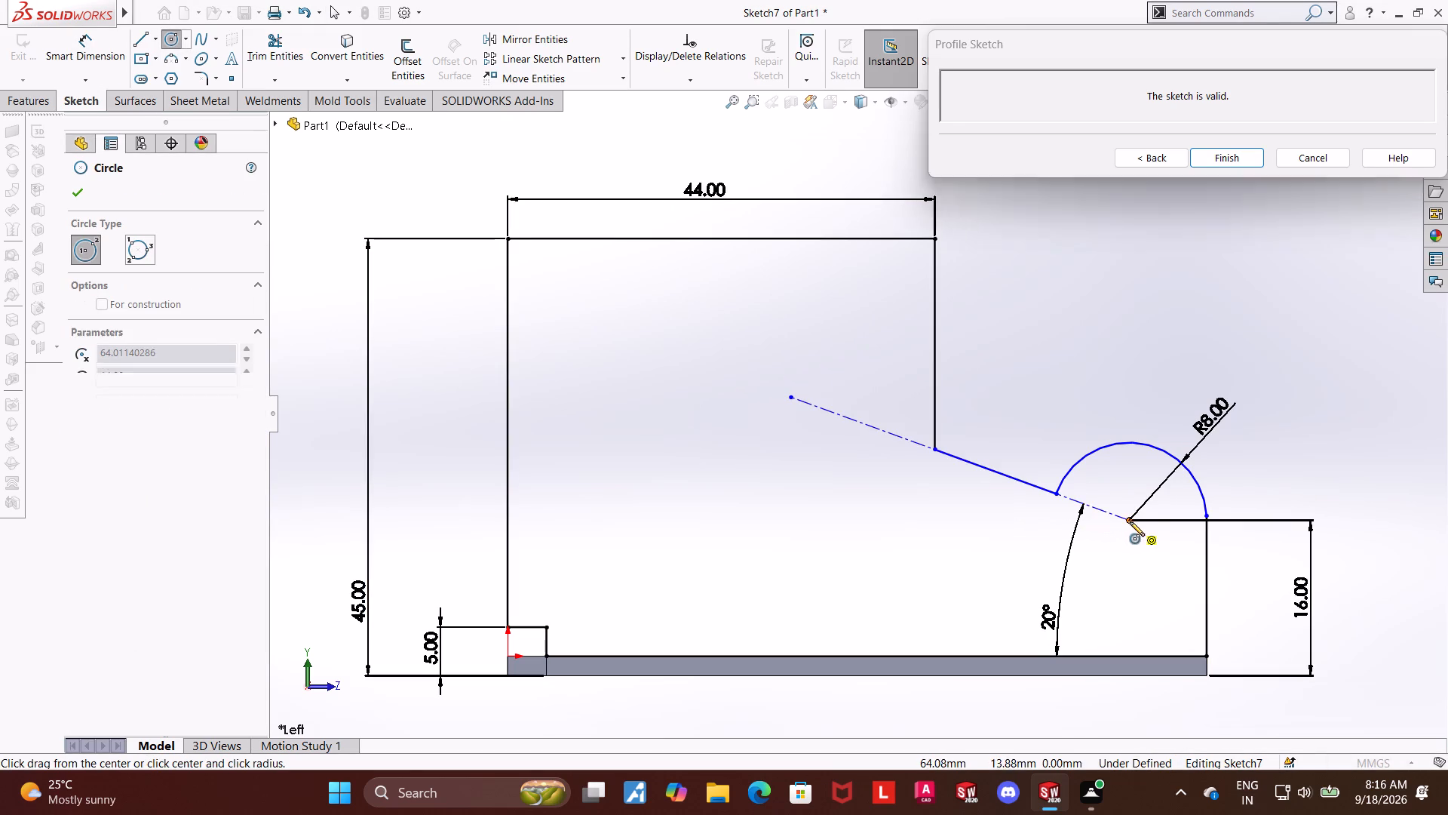
pyautogui.click(1149, 502)
pyautogui.press('Escape')
pyautogui.press('Escape')
pyautogui.press('Escape')
pyautogui.click(72, 57)
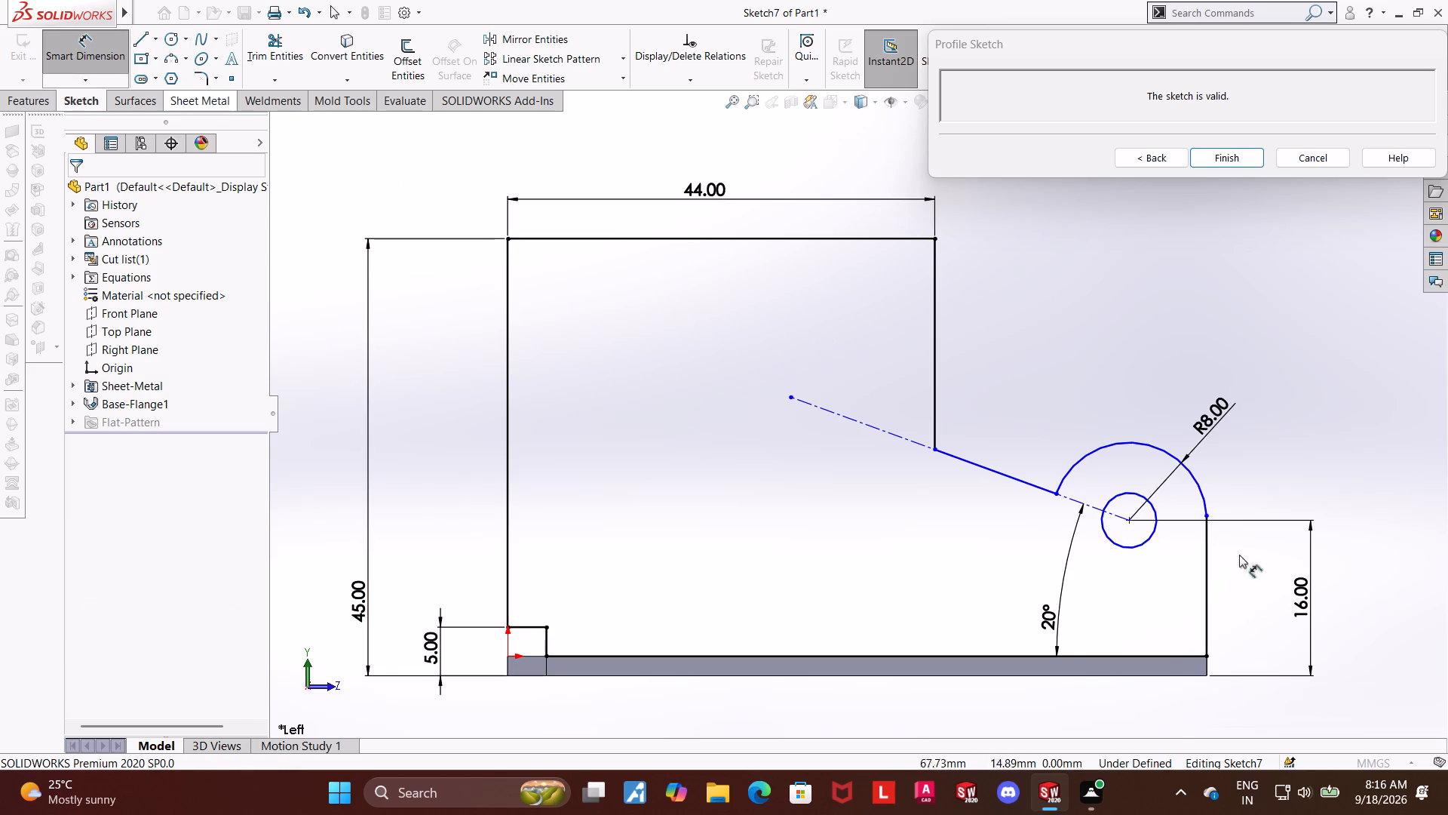
pyautogui.click(1152, 533)
pyautogui.click(1163, 592)
pyautogui.press('8')
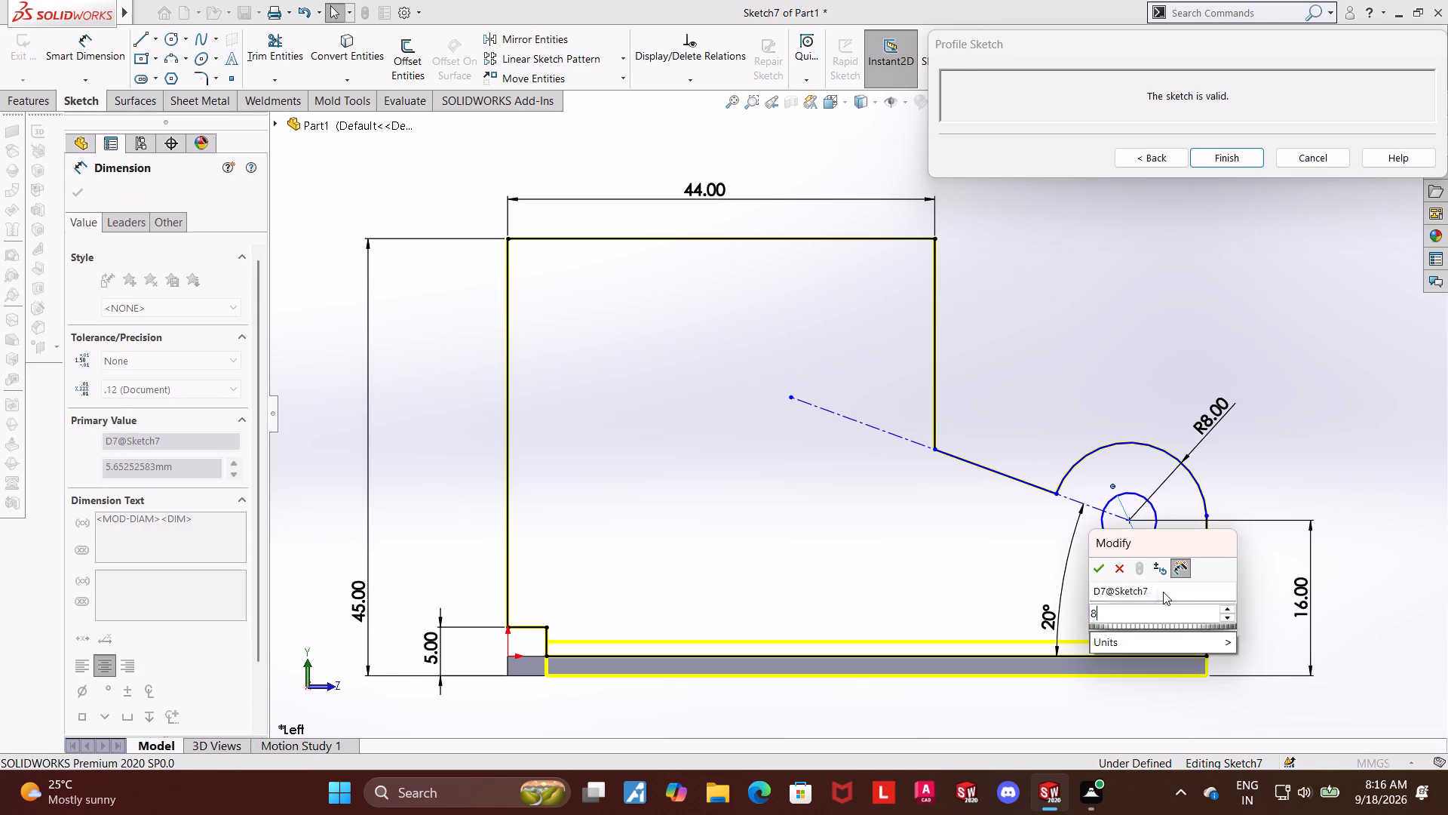
pyautogui.press('Return')
pyautogui.press('Escape')
pyautogui.press('Escape')
pyautogui.press('Escape')
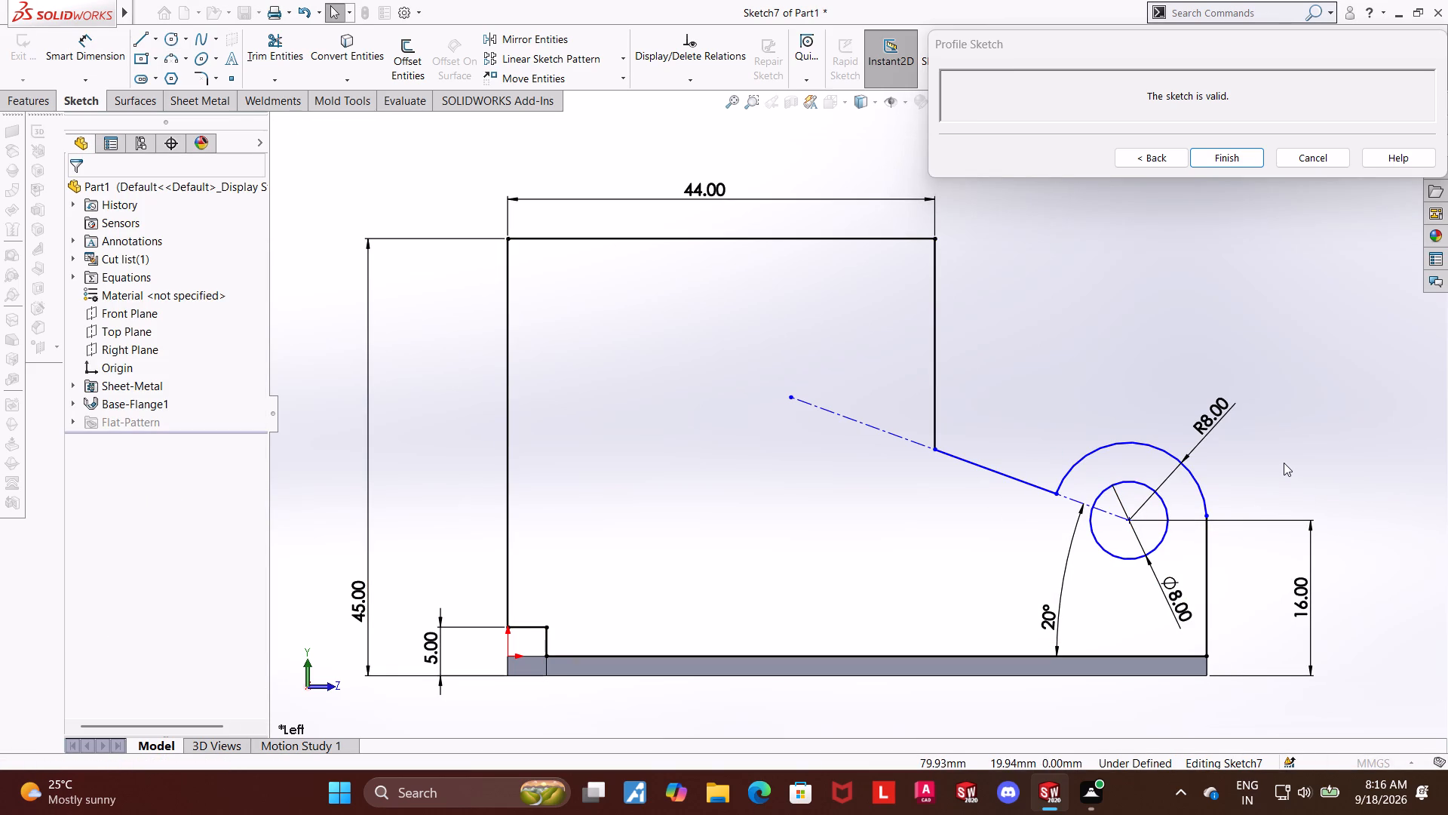
pyautogui.press('Escape')
pyautogui.press('Escape')
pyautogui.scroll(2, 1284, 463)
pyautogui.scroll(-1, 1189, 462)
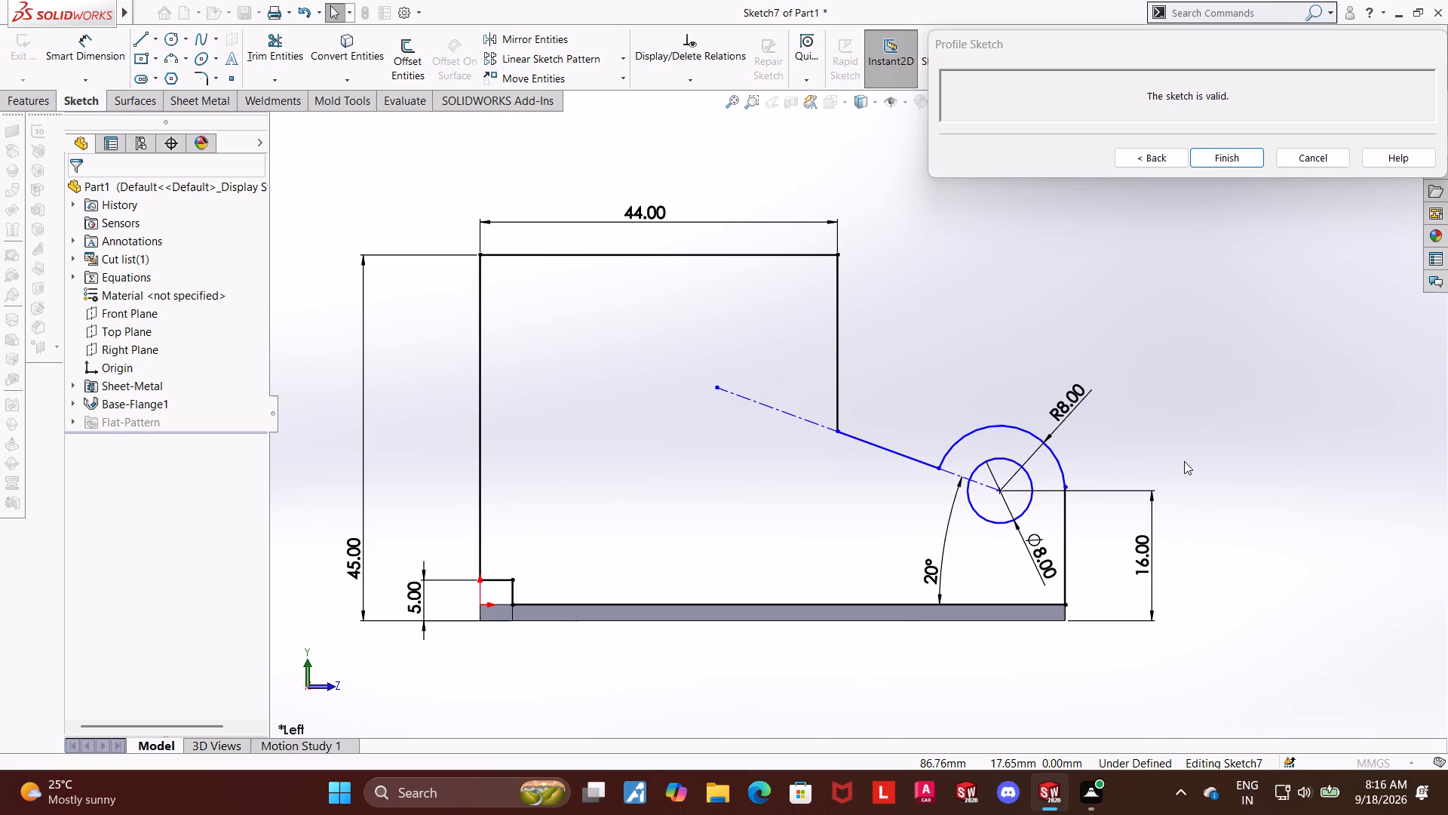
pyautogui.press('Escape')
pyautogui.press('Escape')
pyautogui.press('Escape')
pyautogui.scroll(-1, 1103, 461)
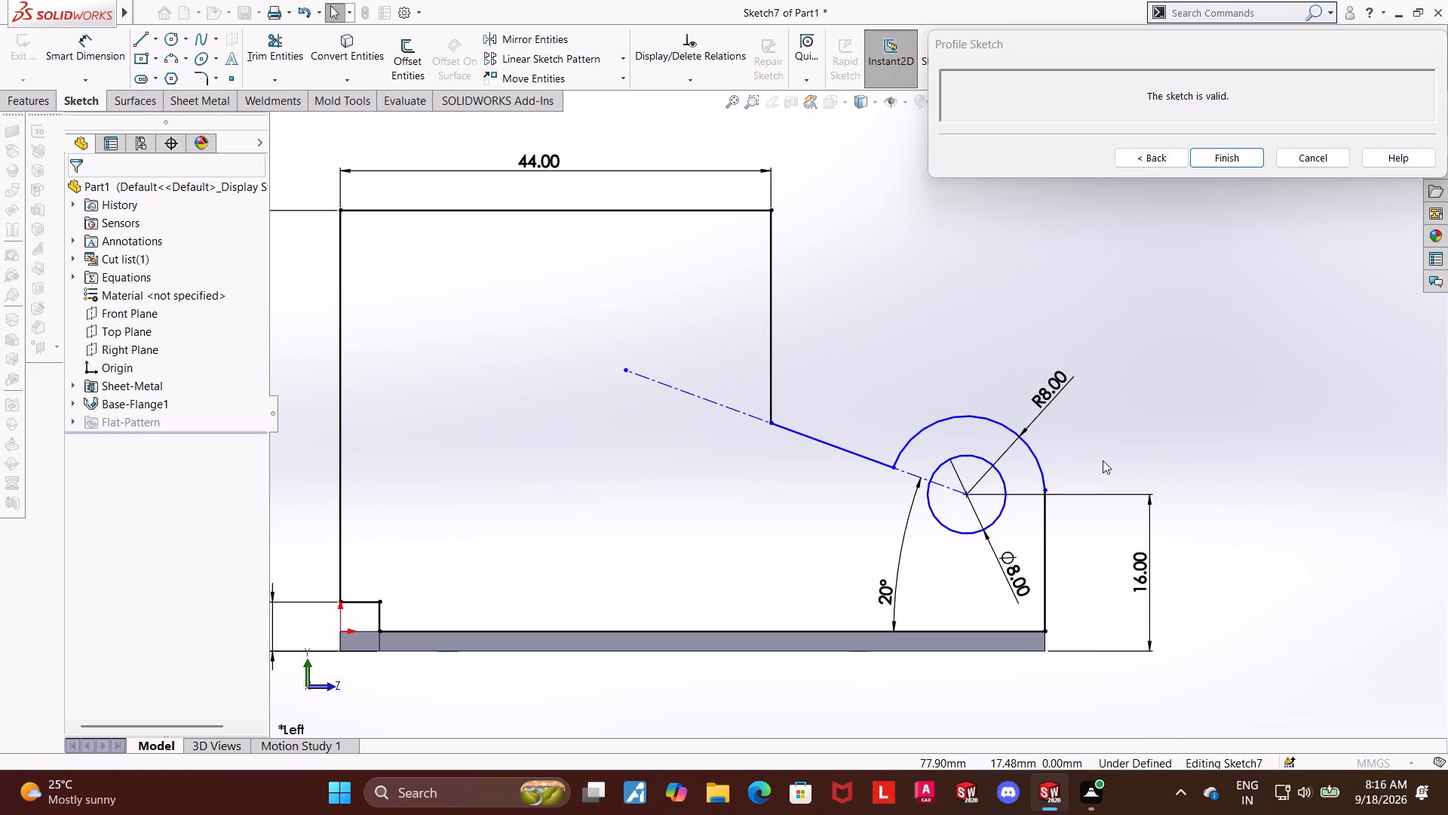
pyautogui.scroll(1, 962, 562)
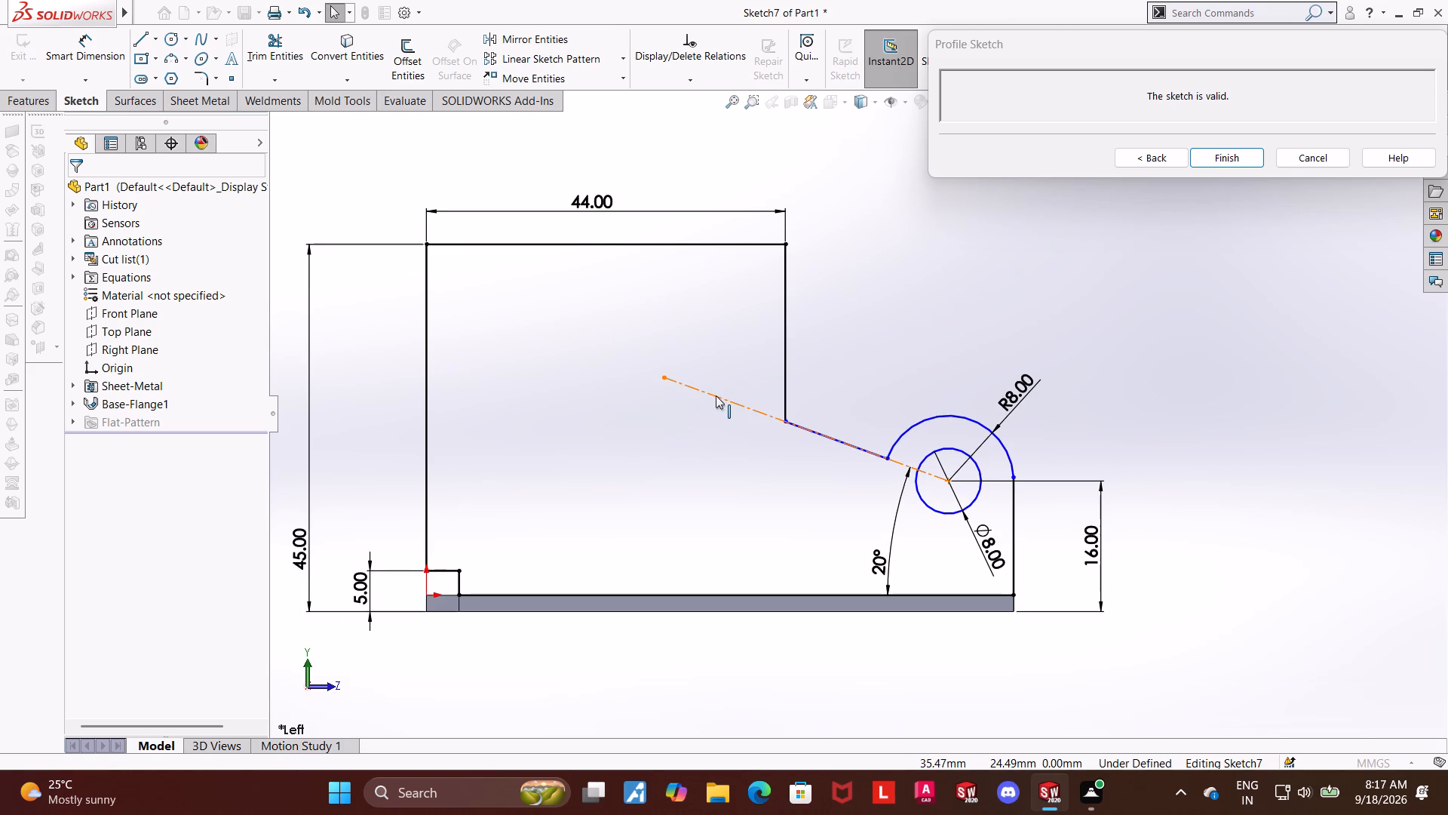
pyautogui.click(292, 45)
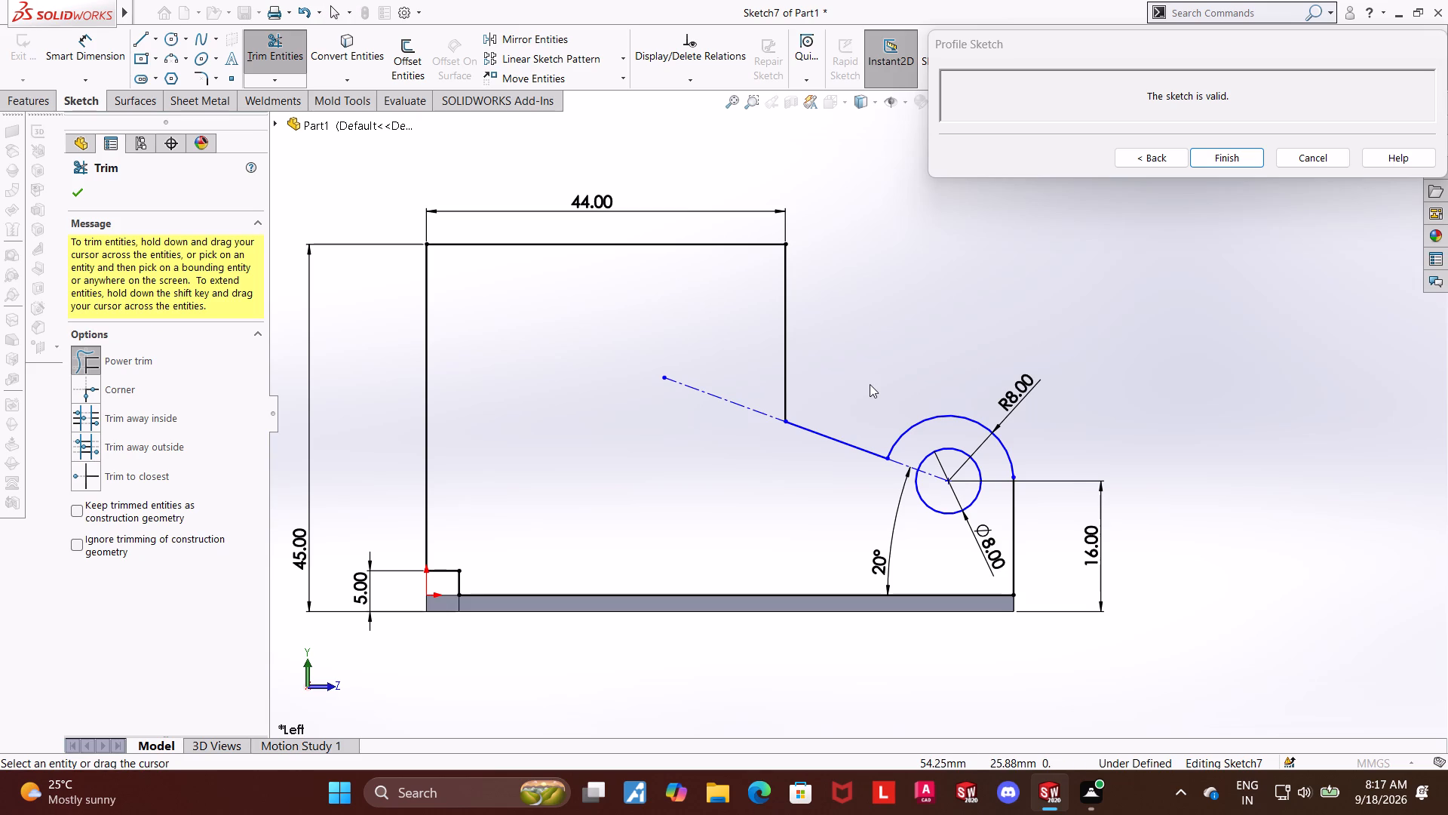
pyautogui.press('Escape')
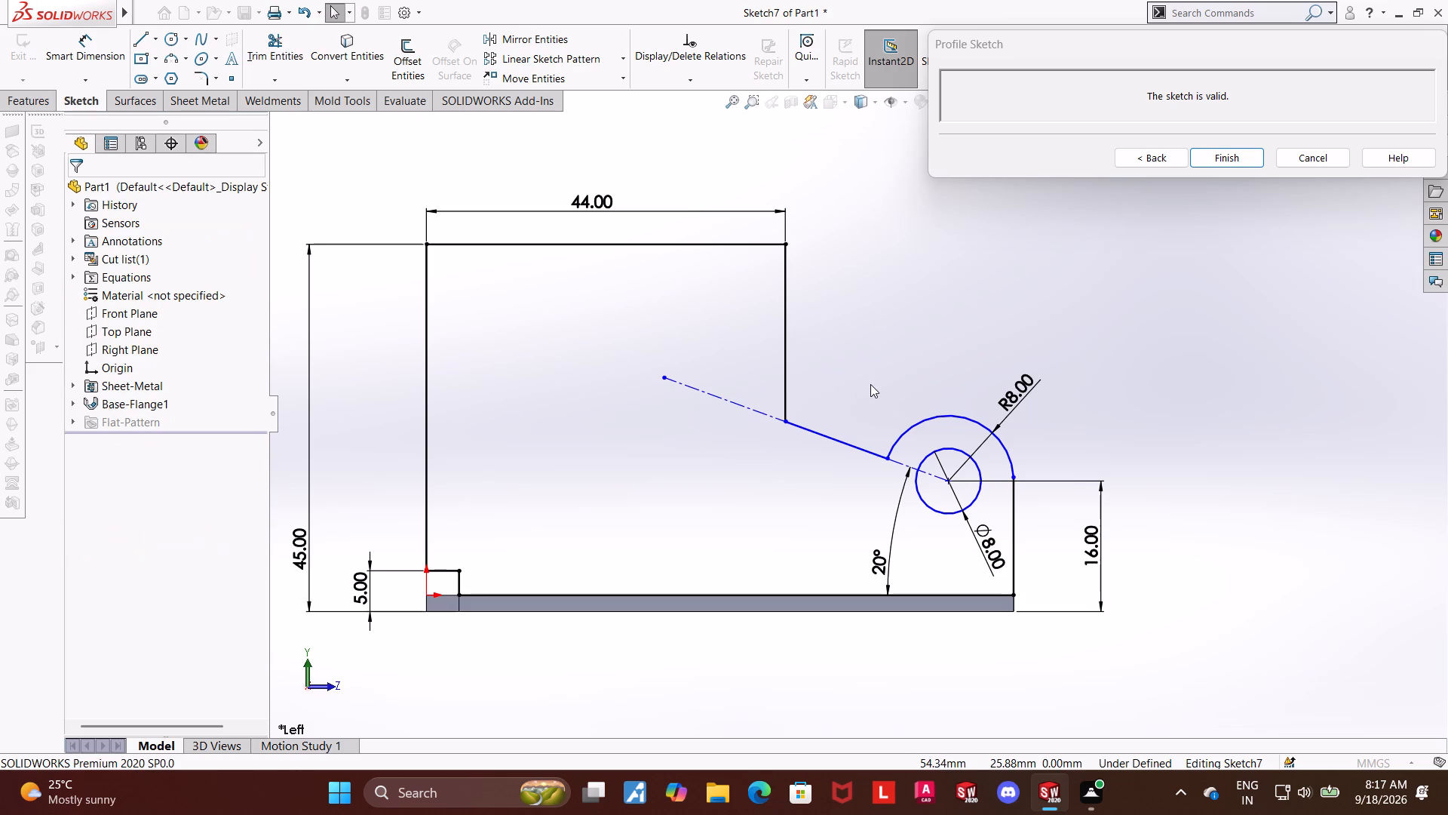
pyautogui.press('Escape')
# Add a horizontal relation between the R8 arc's end on the vertical end line and the arc's centre point.
pyautogui.scroll(-3, 1066, 531)
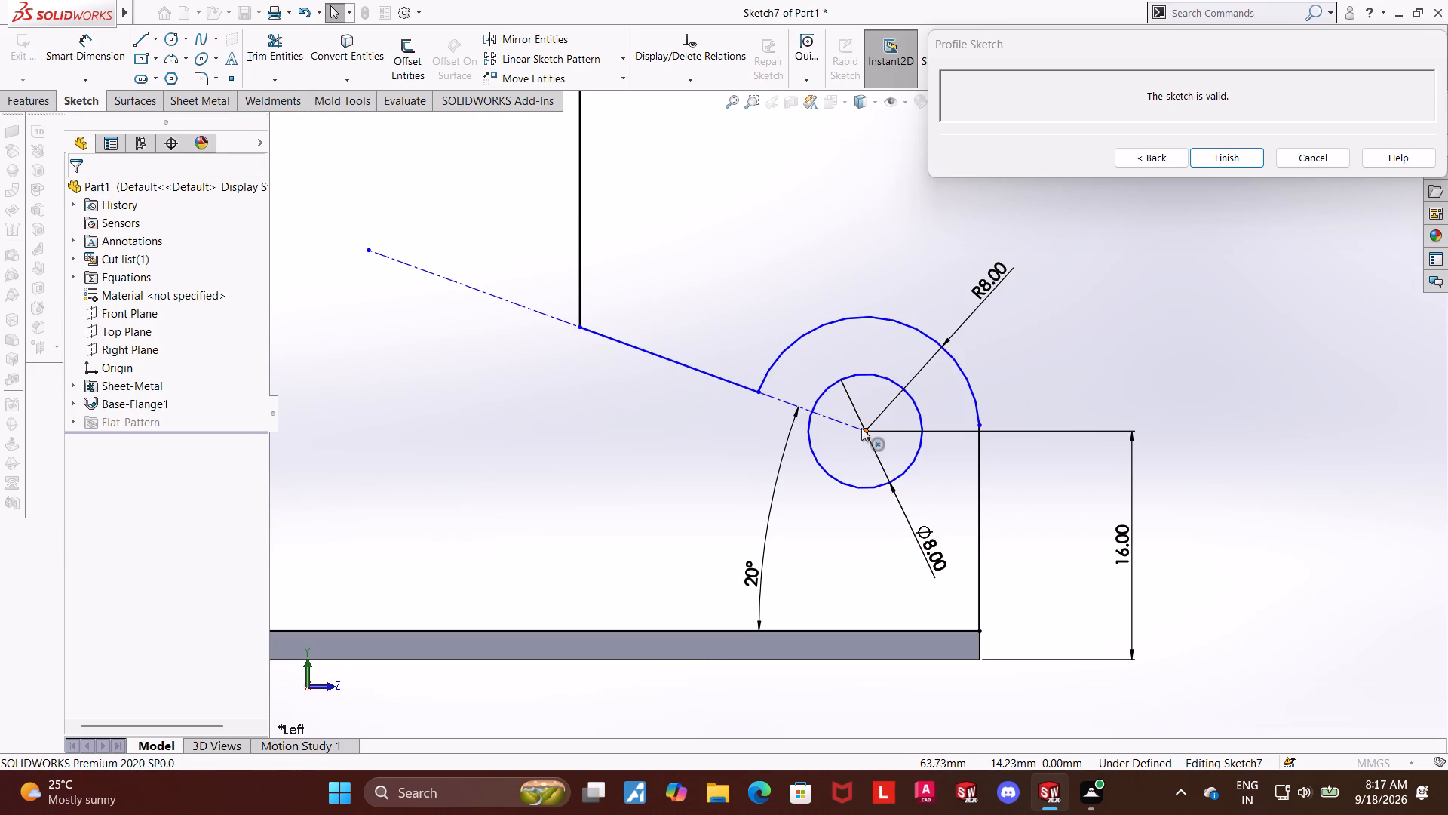
pyautogui.scroll(2, 971, 374)
pyautogui.press('Escape')
pyautogui.press('Escape')
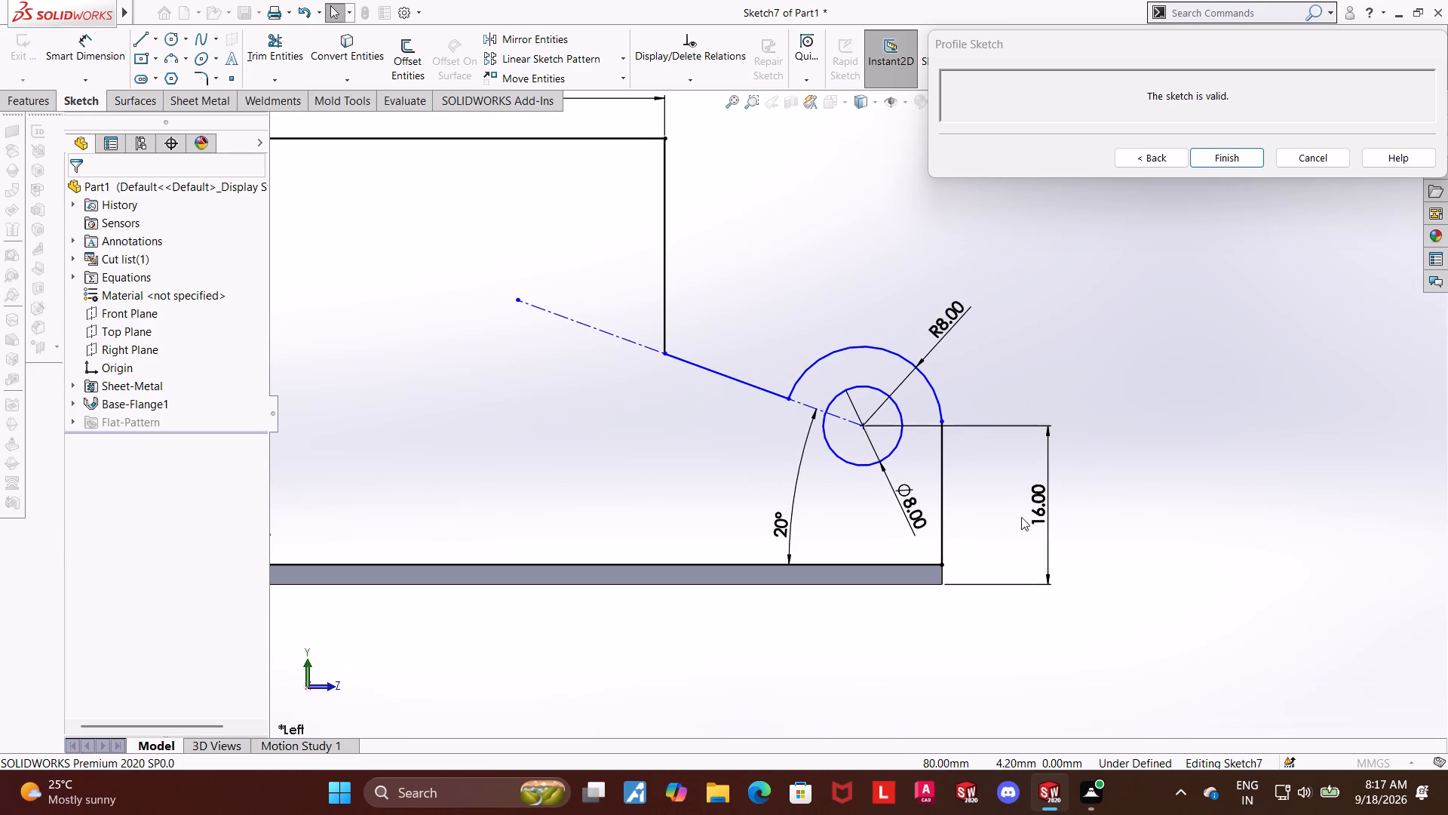
pyautogui.scroll(-4, 940, 422)
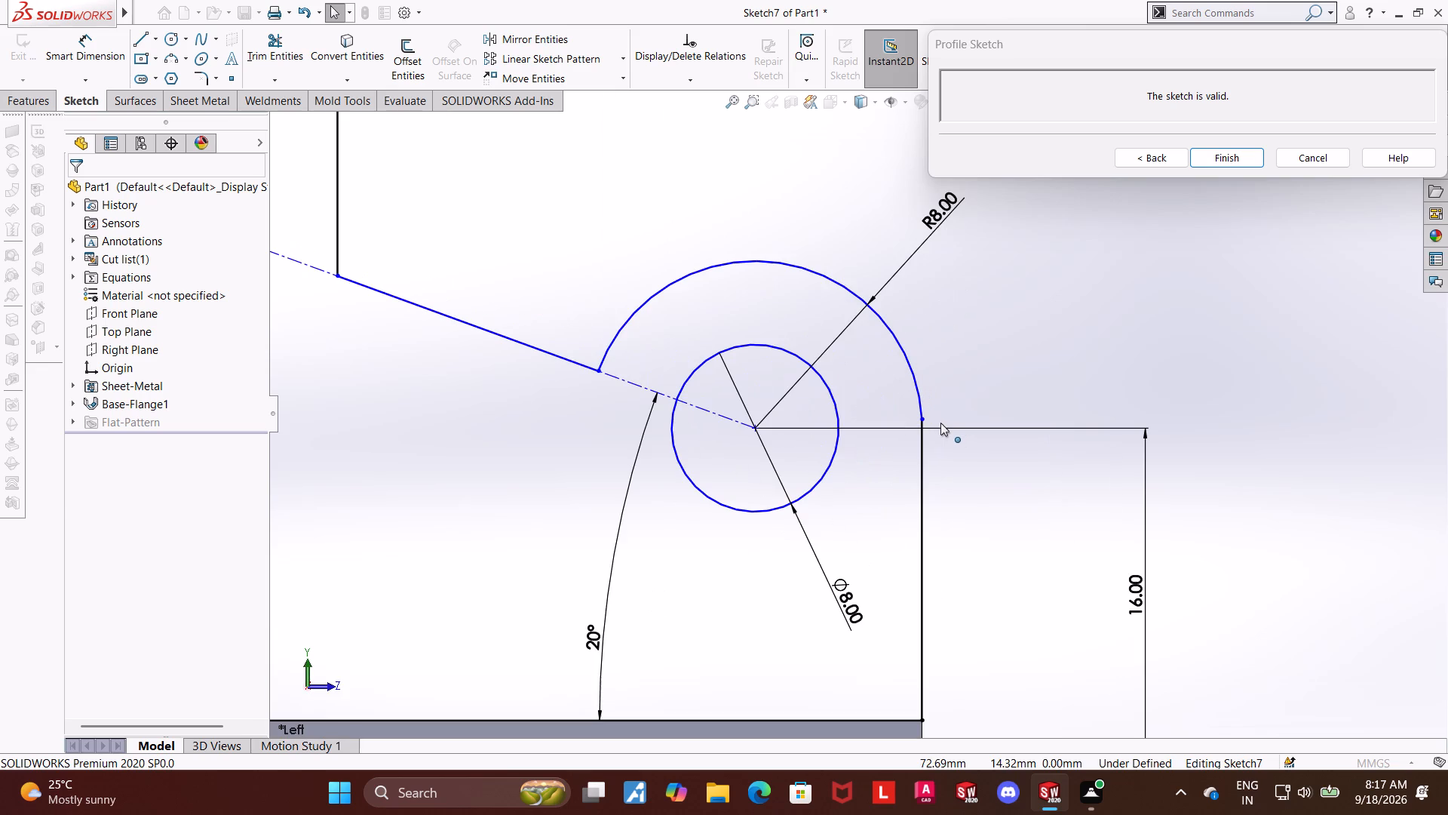
pyautogui.click(923, 421)
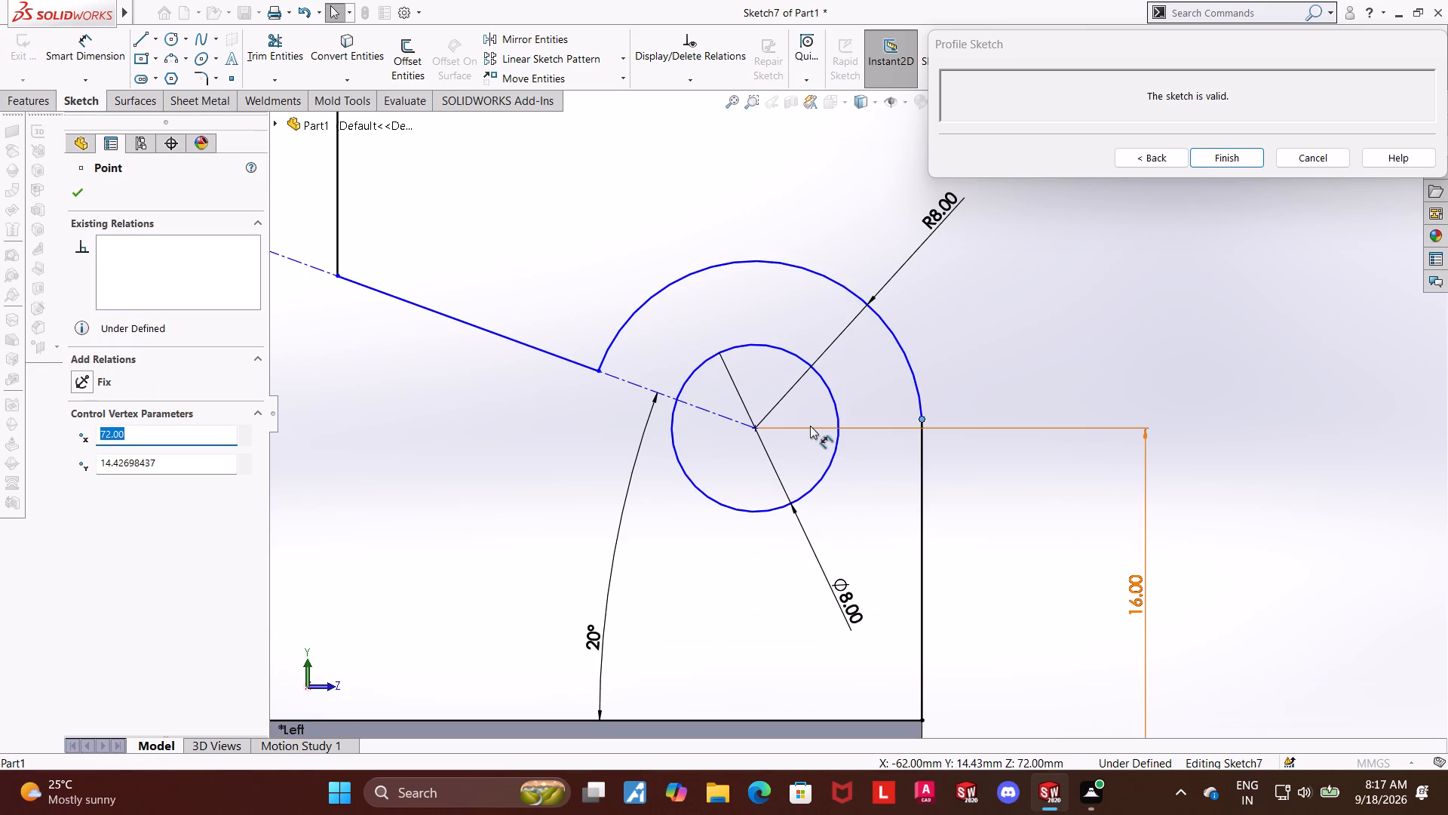
pyautogui.keyDown('ctrl'); pyautogui.click(756, 427); pyautogui.keyUp('ctrl')
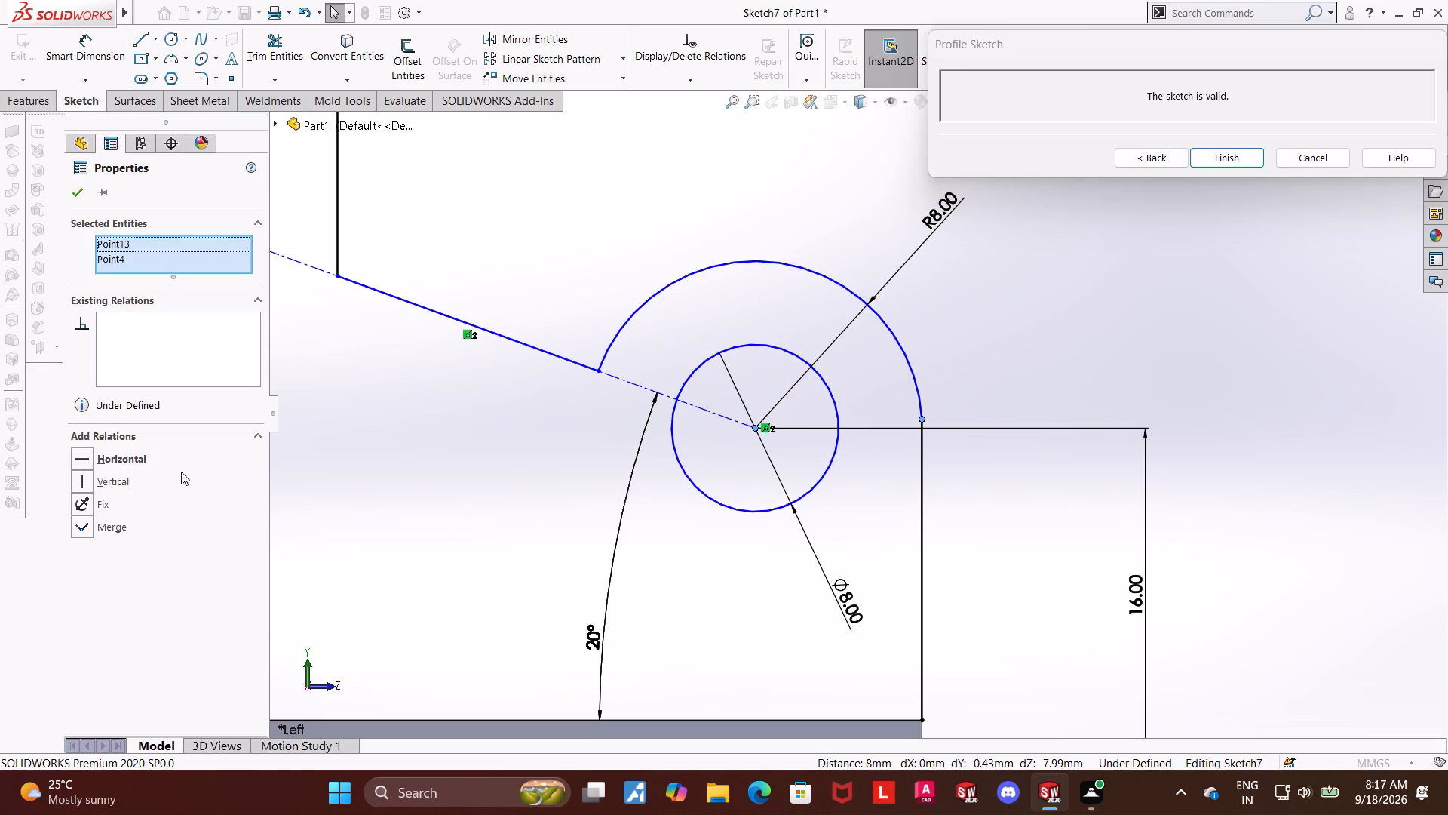
pyautogui.click(78, 464)
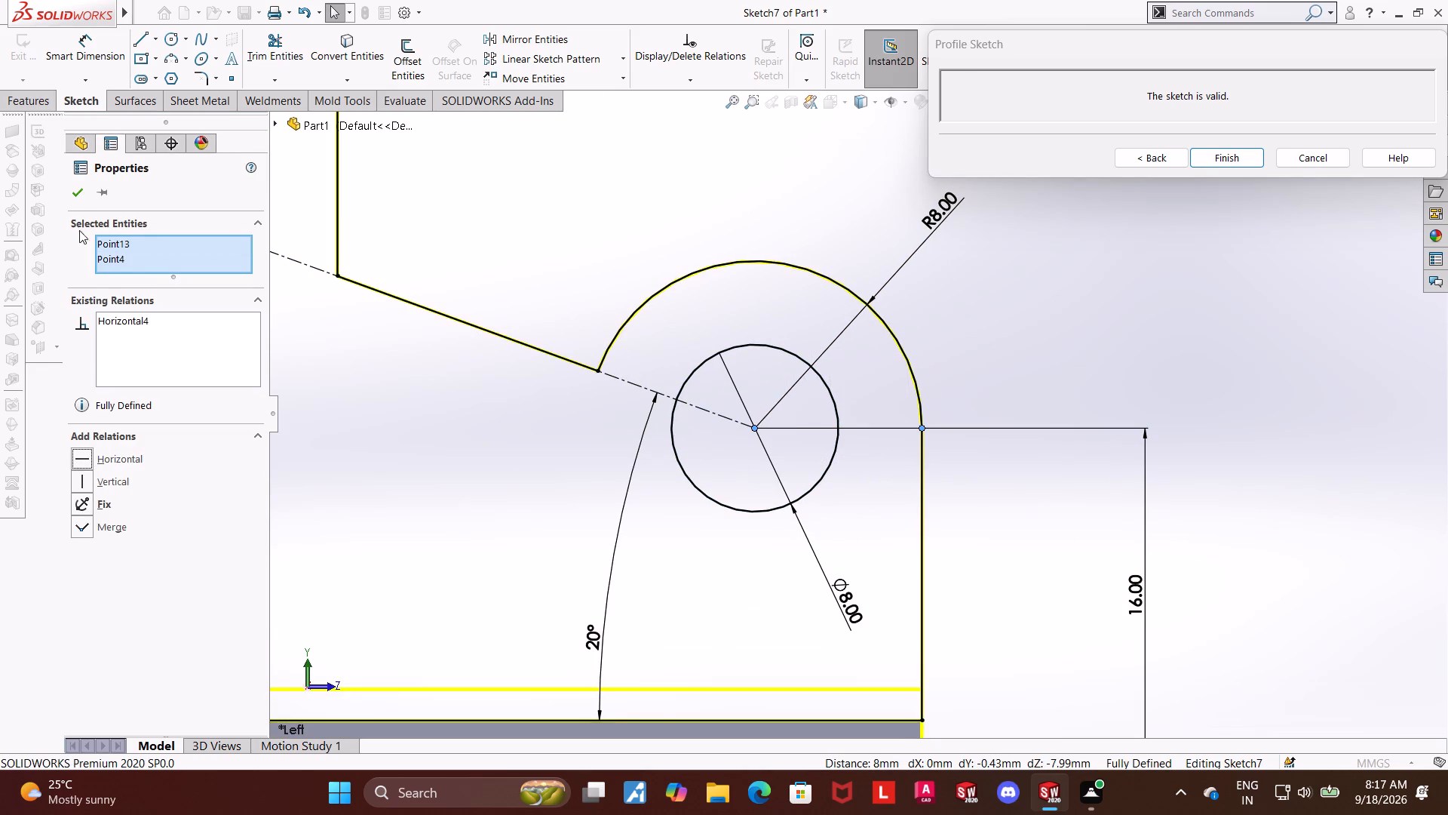
pyautogui.click(75, 199)
pyautogui.scroll(6, 956, 401)
pyautogui.click(1118, 466)
pyautogui.press('Escape')
pyautogui.press('Escape')
# Shorten the sloped centerline by moving its free end close to the corner where the sloped line starts.
pyautogui.scroll(2, 1100, 457)
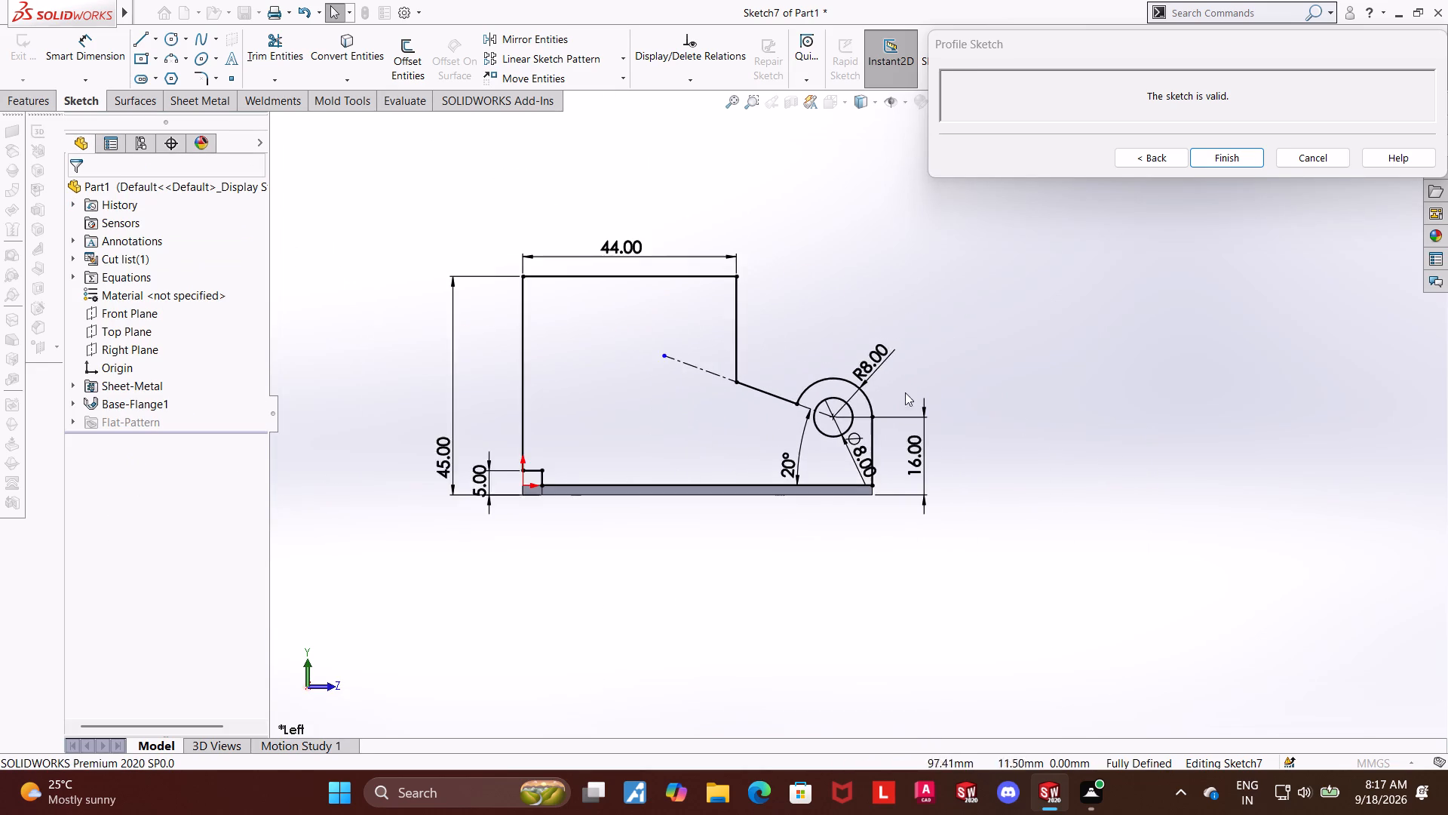
pyautogui.scroll(-1, 729, 318)
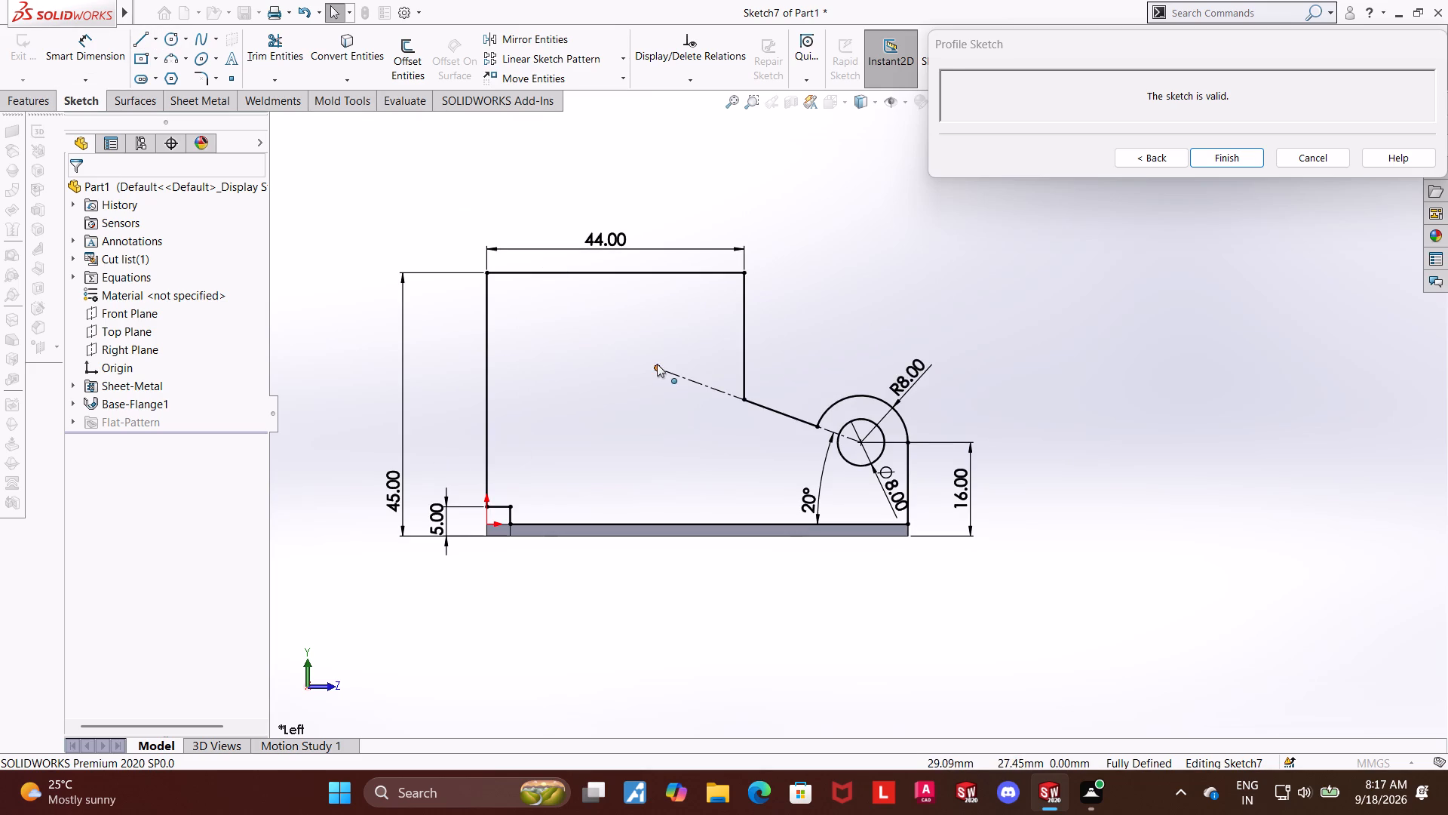
pyautogui.moveTo(657, 364); pyautogui.dragTo(725, 389)
pyautogui.click(1121, 343)
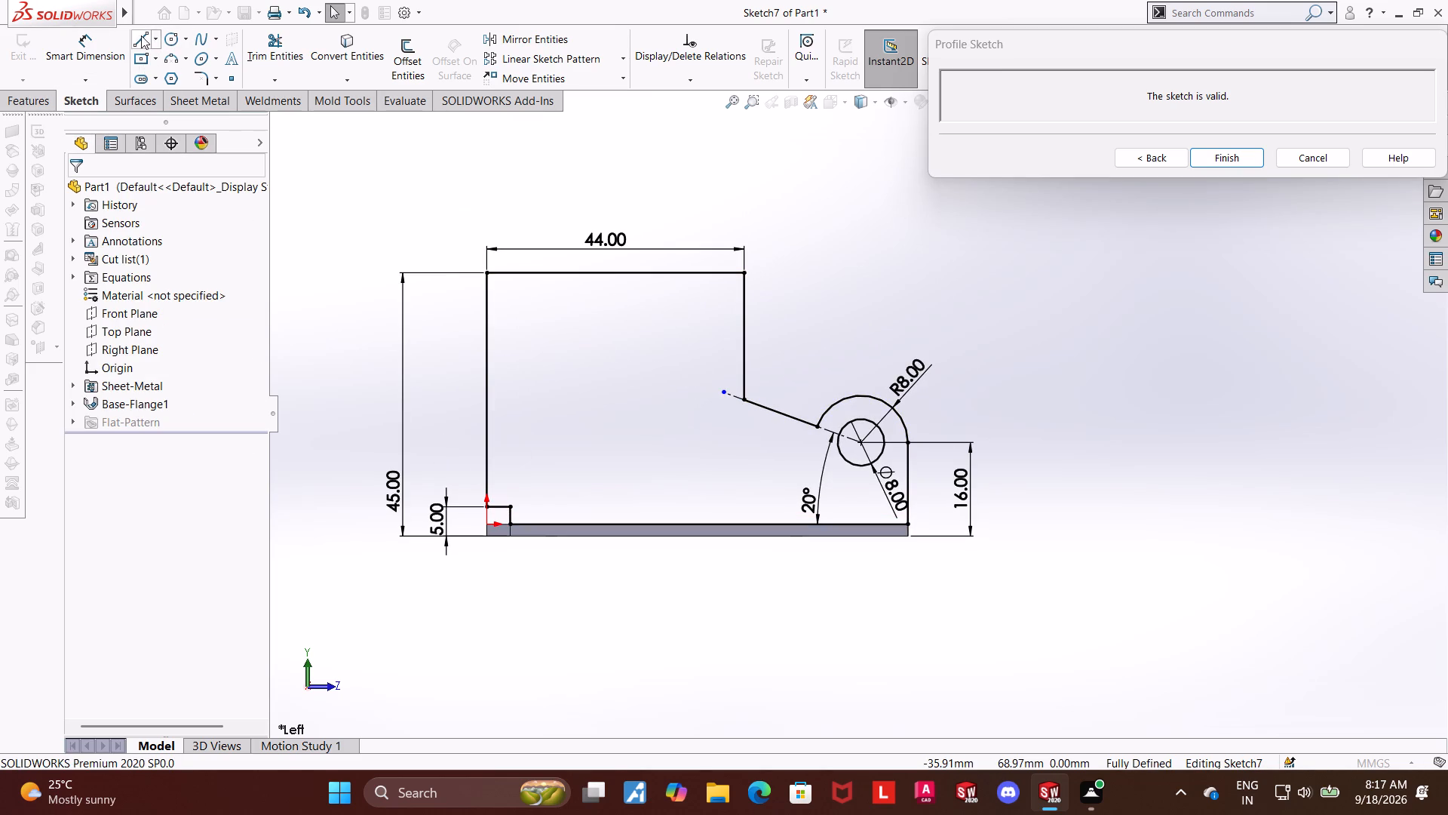
# Draw a vertical centerline about 58 mm long from the midpoint of the profile's top line down past the plate.
pyautogui.click(159, 35)
pyautogui.click(167, 78)
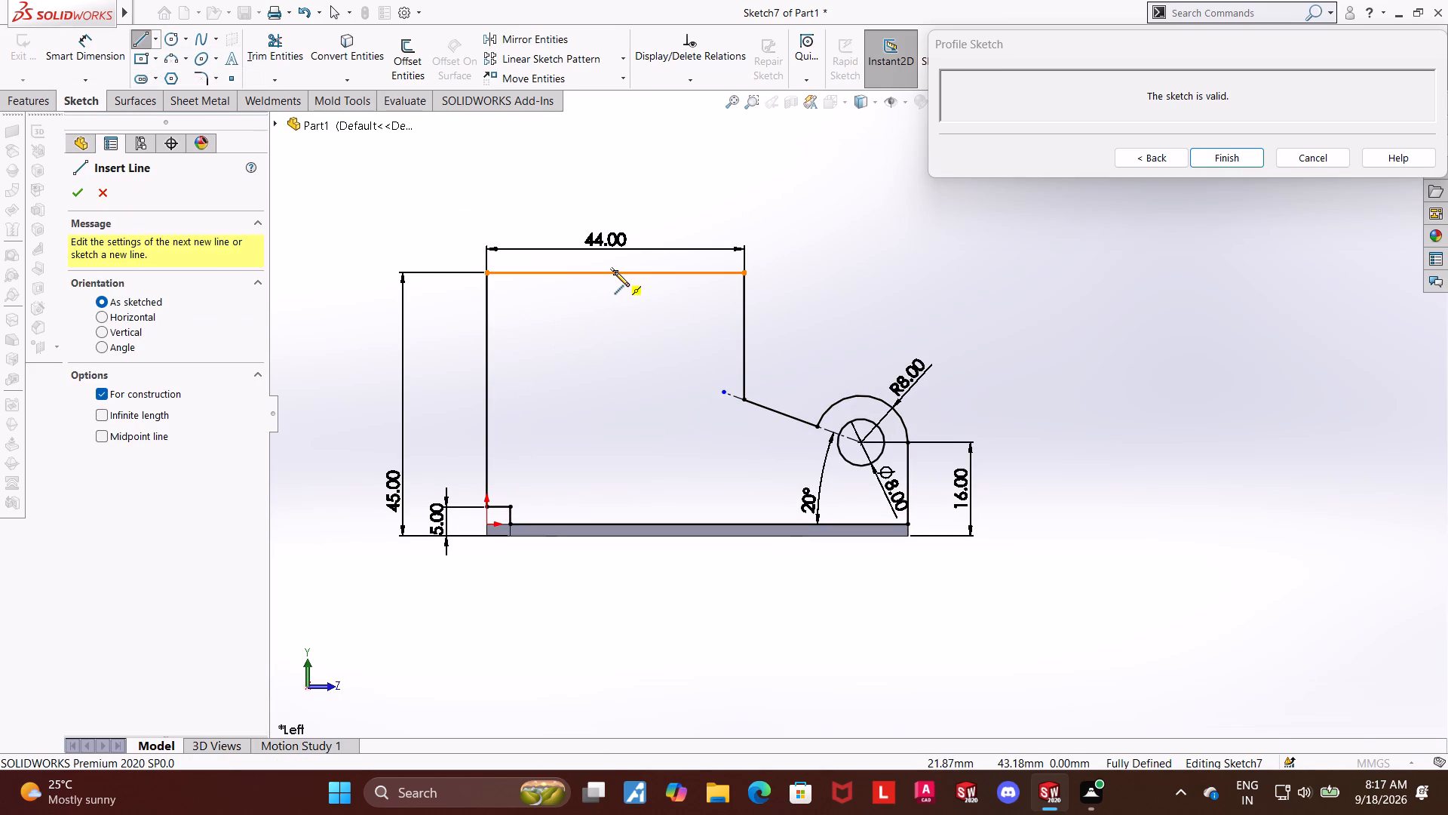
pyautogui.click(615, 273)
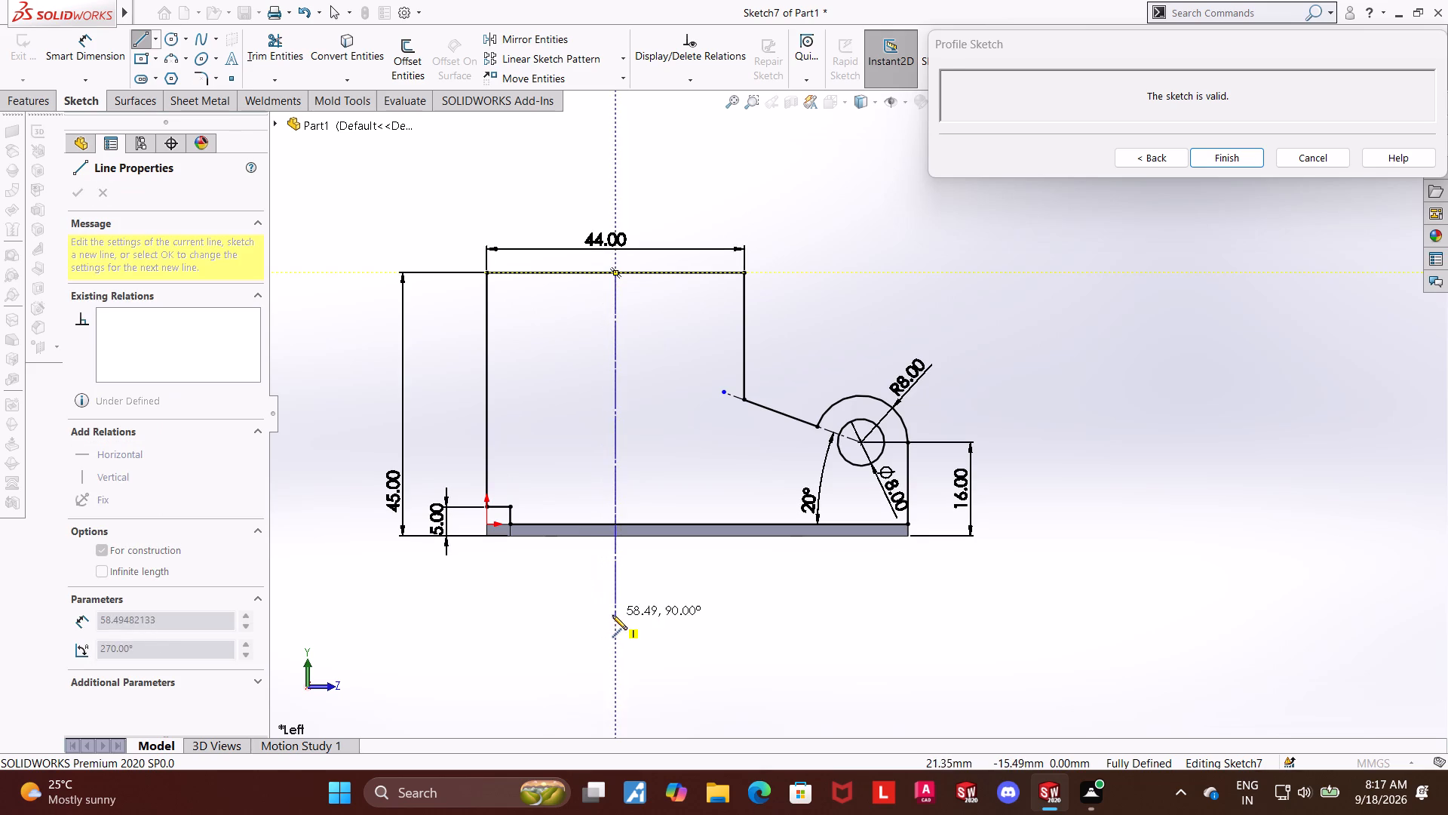
pyautogui.click(613, 615)
pyautogui.press('Escape')
pyautogui.press('Escape')
pyautogui.press('Escape')
# Draw a circle centred on the vertical centerline inside the tall part of the profile and dimension its diameter as 24 mm.
pyautogui.click(172, 41)
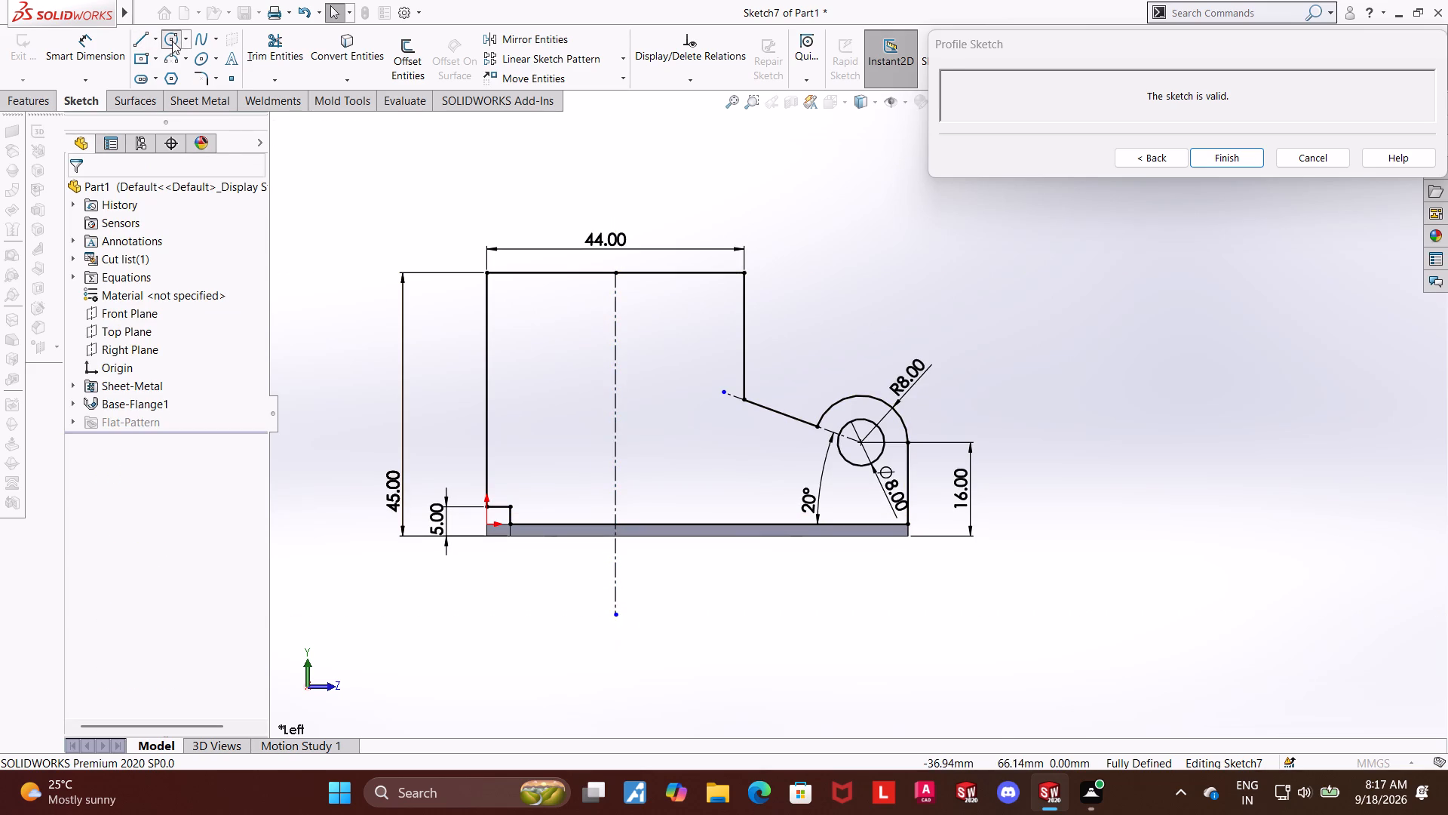
pyautogui.click(613, 362)
pyautogui.click(667, 346)
pyautogui.press('Escape')
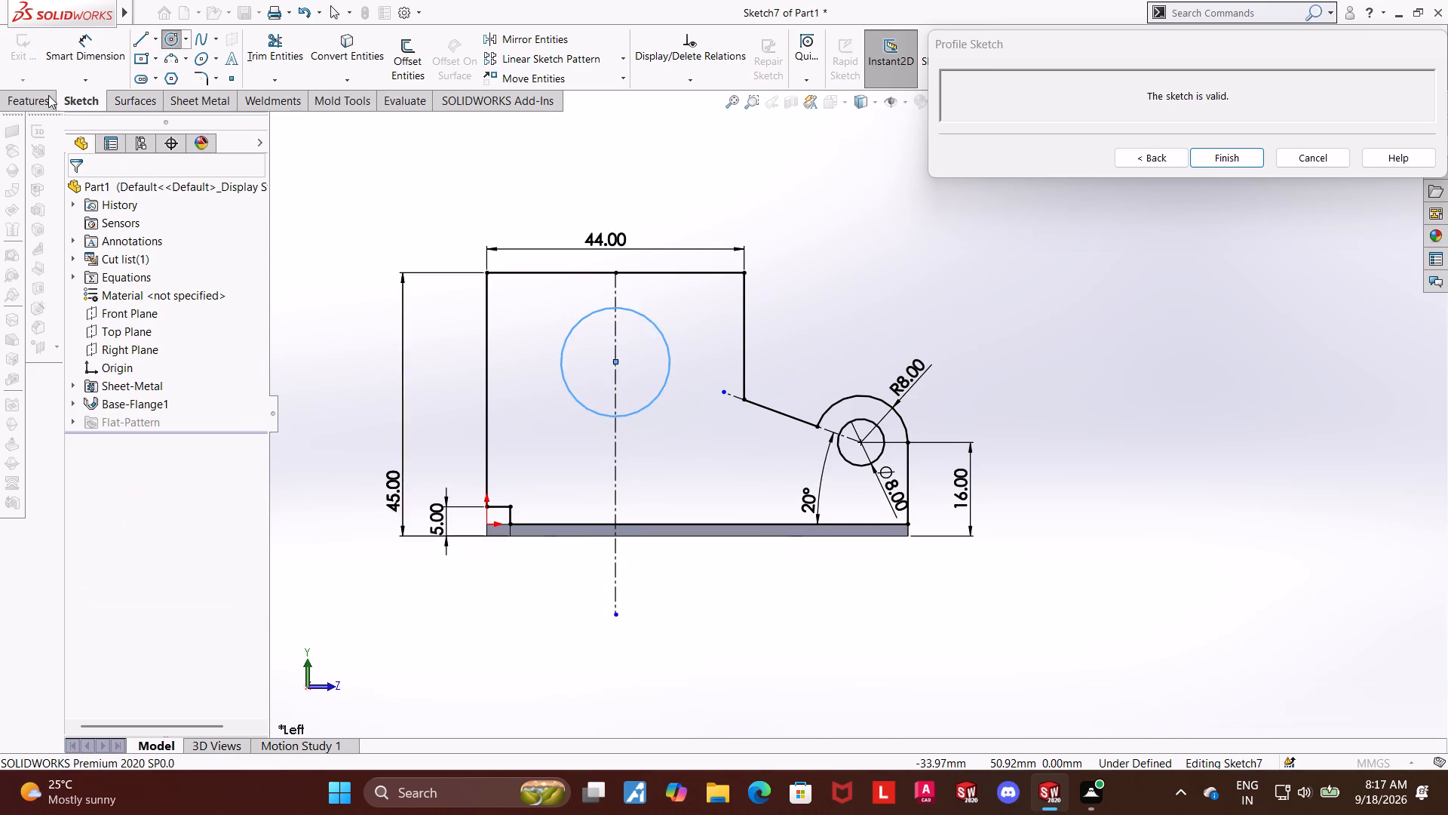
pyautogui.press('Escape')
pyautogui.click(92, 61)
pyautogui.click(661, 396)
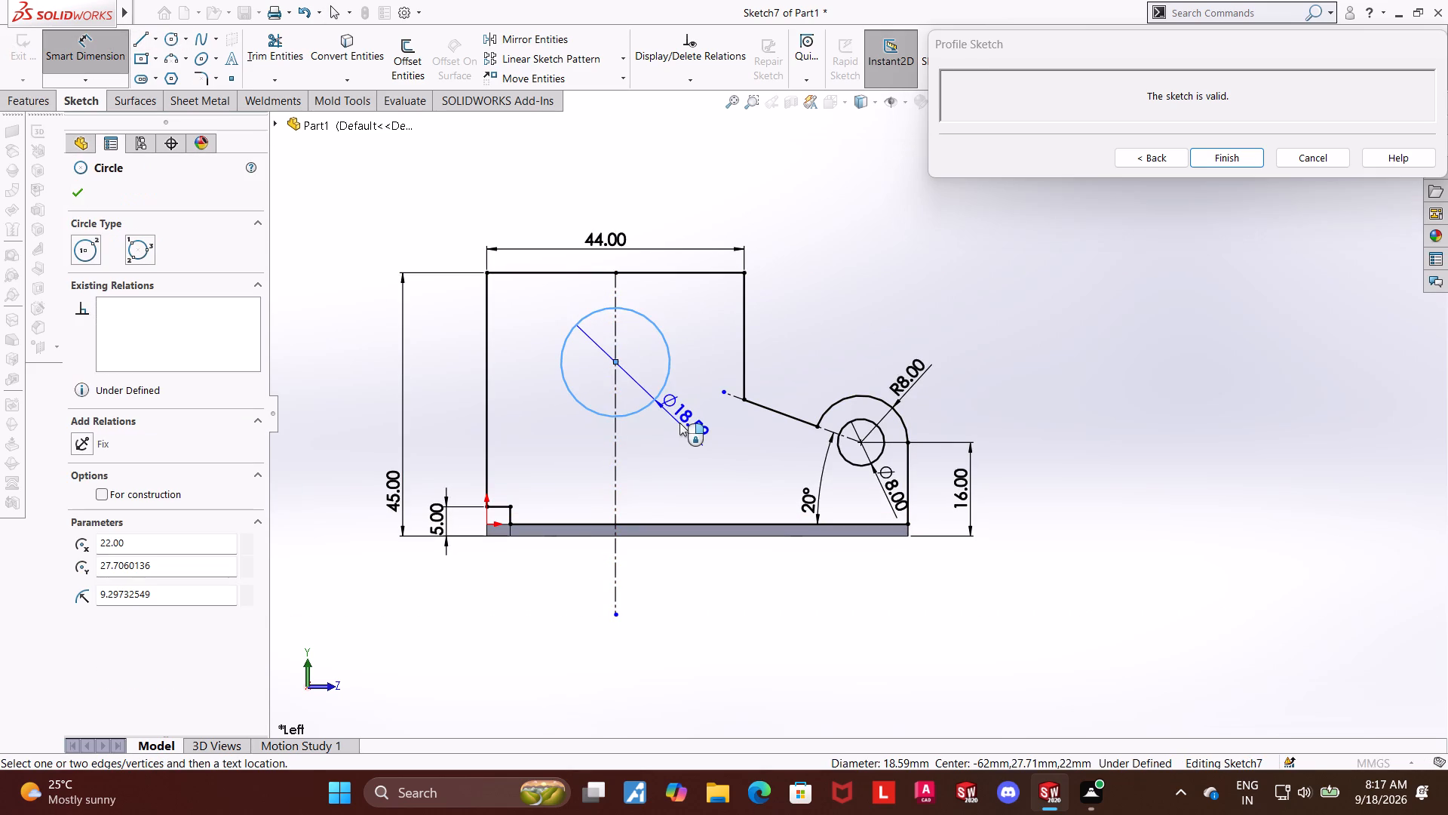
pyautogui.click(678, 423)
pyautogui.write('24')
pyautogui.press('Return')
pyautogui.press('Escape')
pyautogui.press('Escape')
# Apply a coincident relation between the 24 mm circle's centre and the vertical centerline.
pyautogui.scroll(-2, 660, 269)
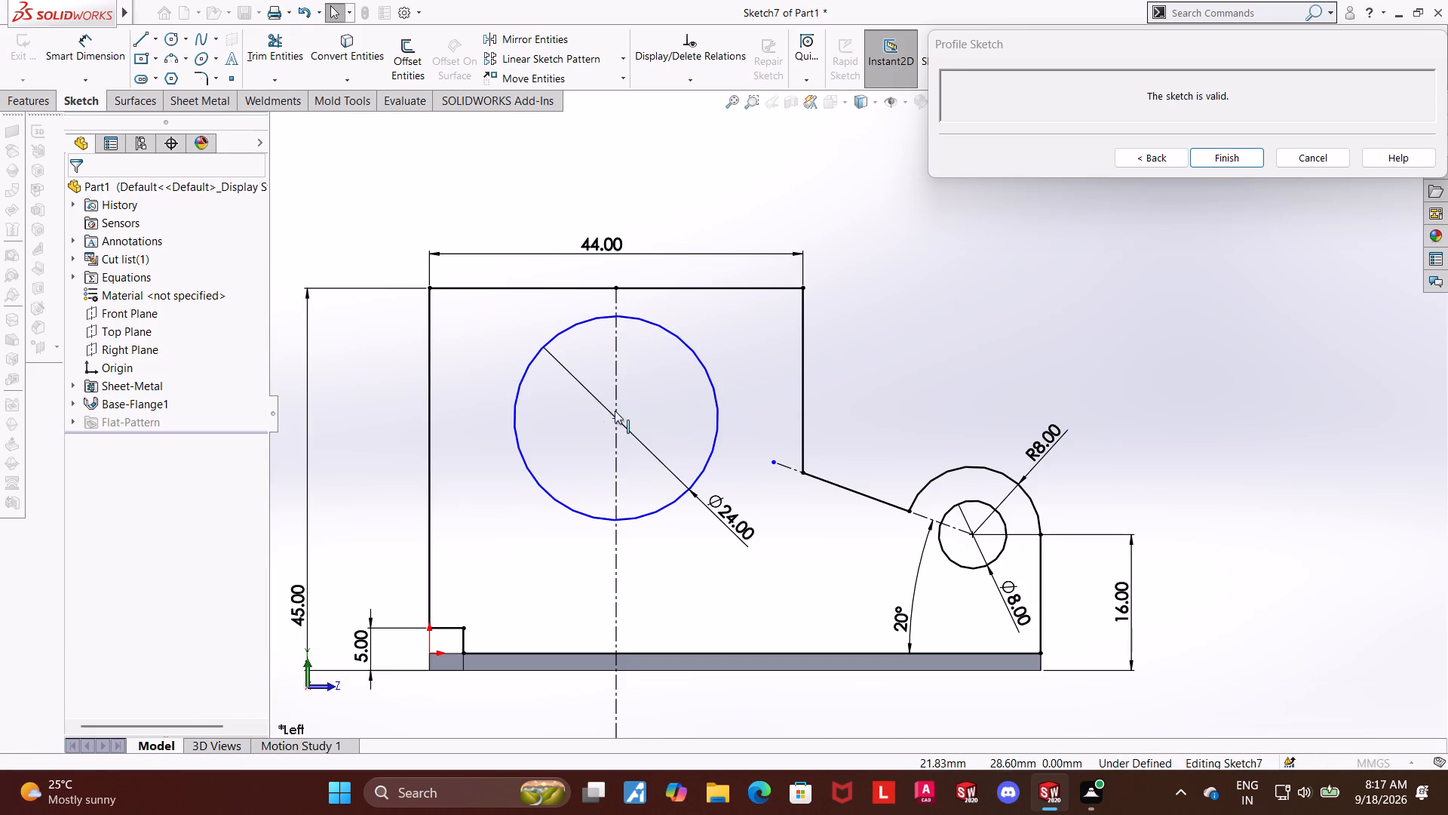
pyautogui.click(618, 419)
pyautogui.keyDown('ctrl'); pyautogui.click(618, 379); pyautogui.keyUp('ctrl')
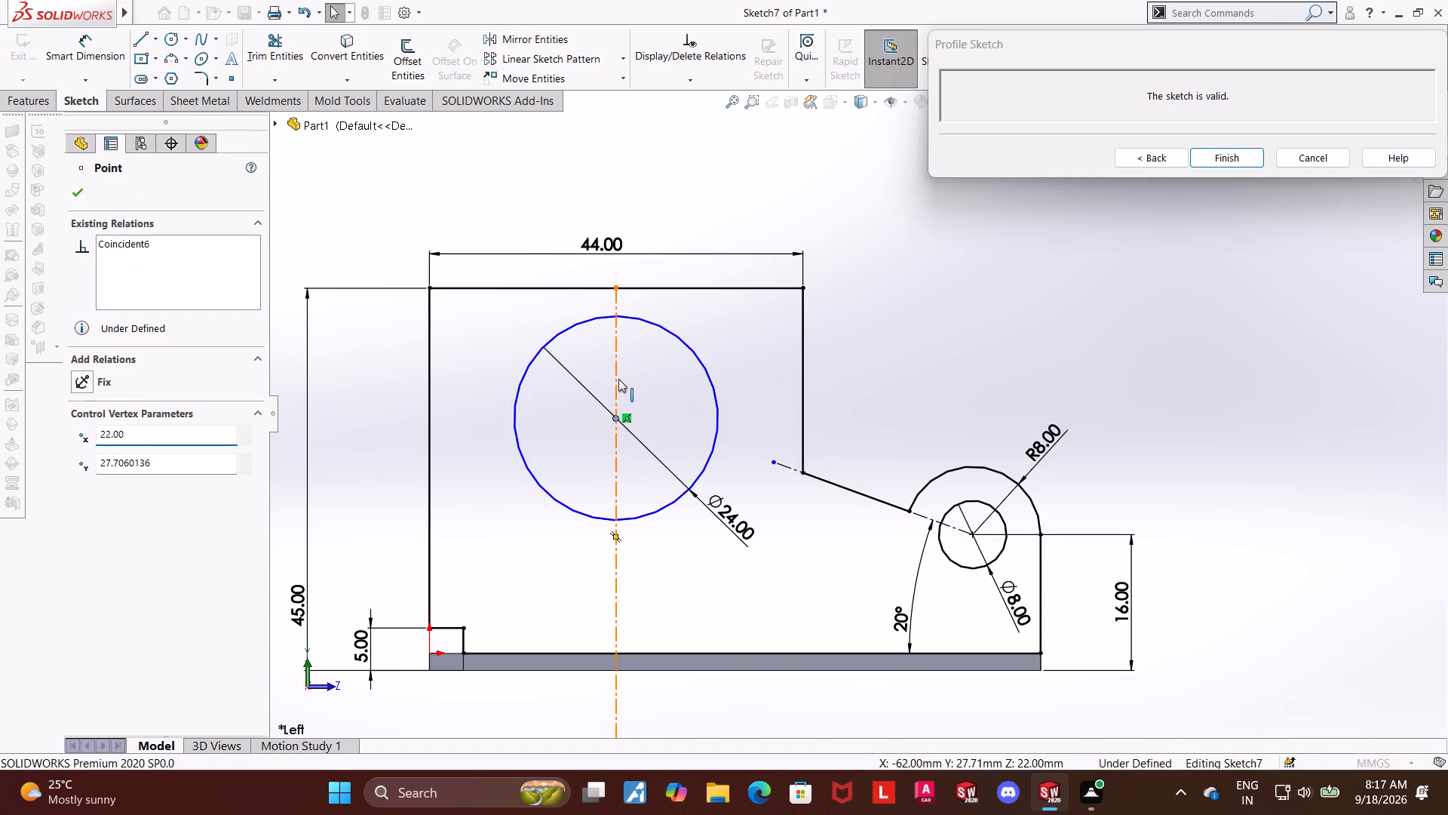
pyautogui.click(85, 475)
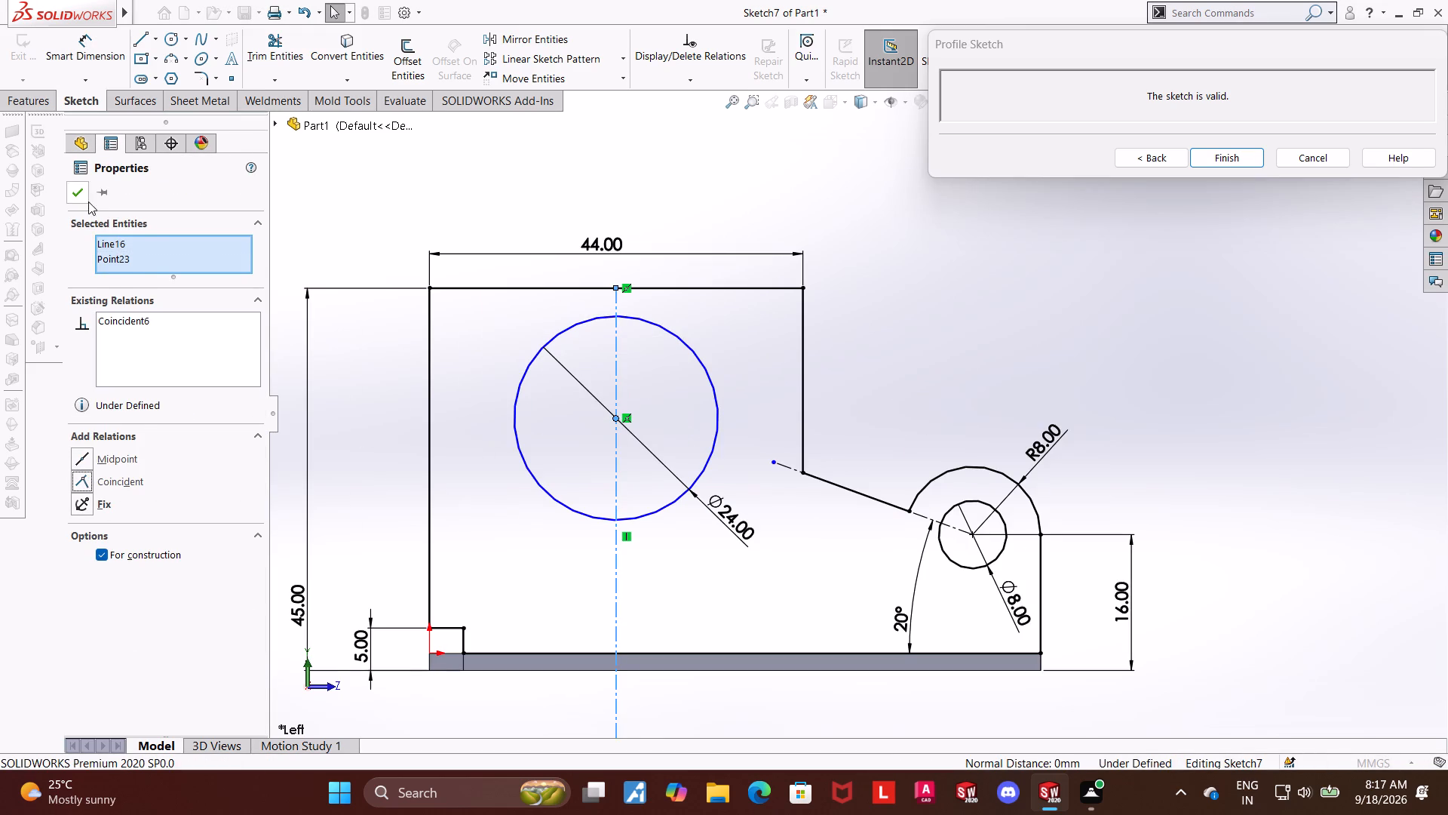
pyautogui.click(87, 194)
pyautogui.click(1215, 363)
pyautogui.press('Escape')
pyautogui.press('Escape')
# Dimension the 24 mm circle's centre 25 mm above the plate's bottom edge.
pyautogui.click(103, 60)
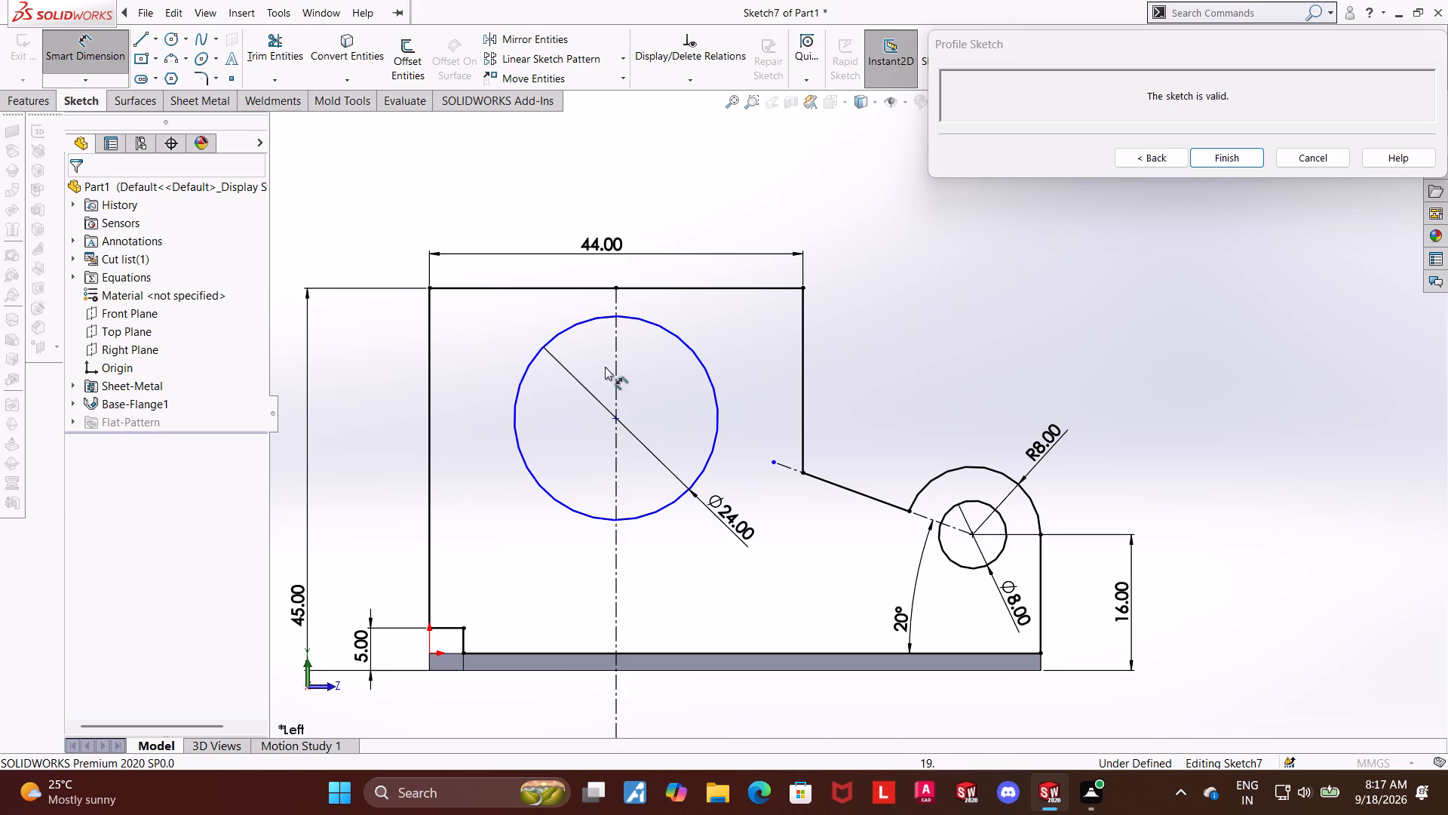
pyautogui.click(616, 418)
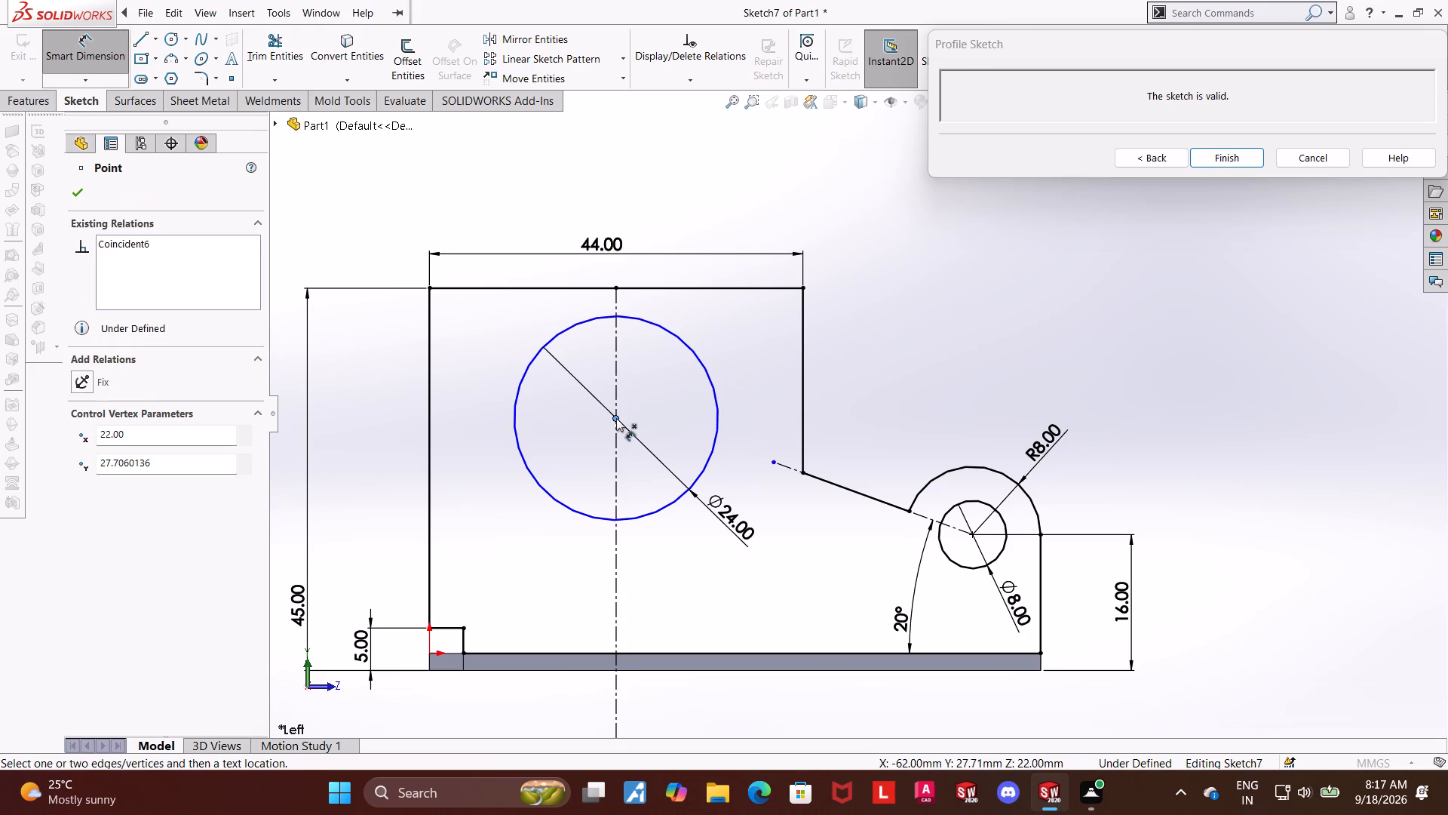
pyautogui.click(504, 669)
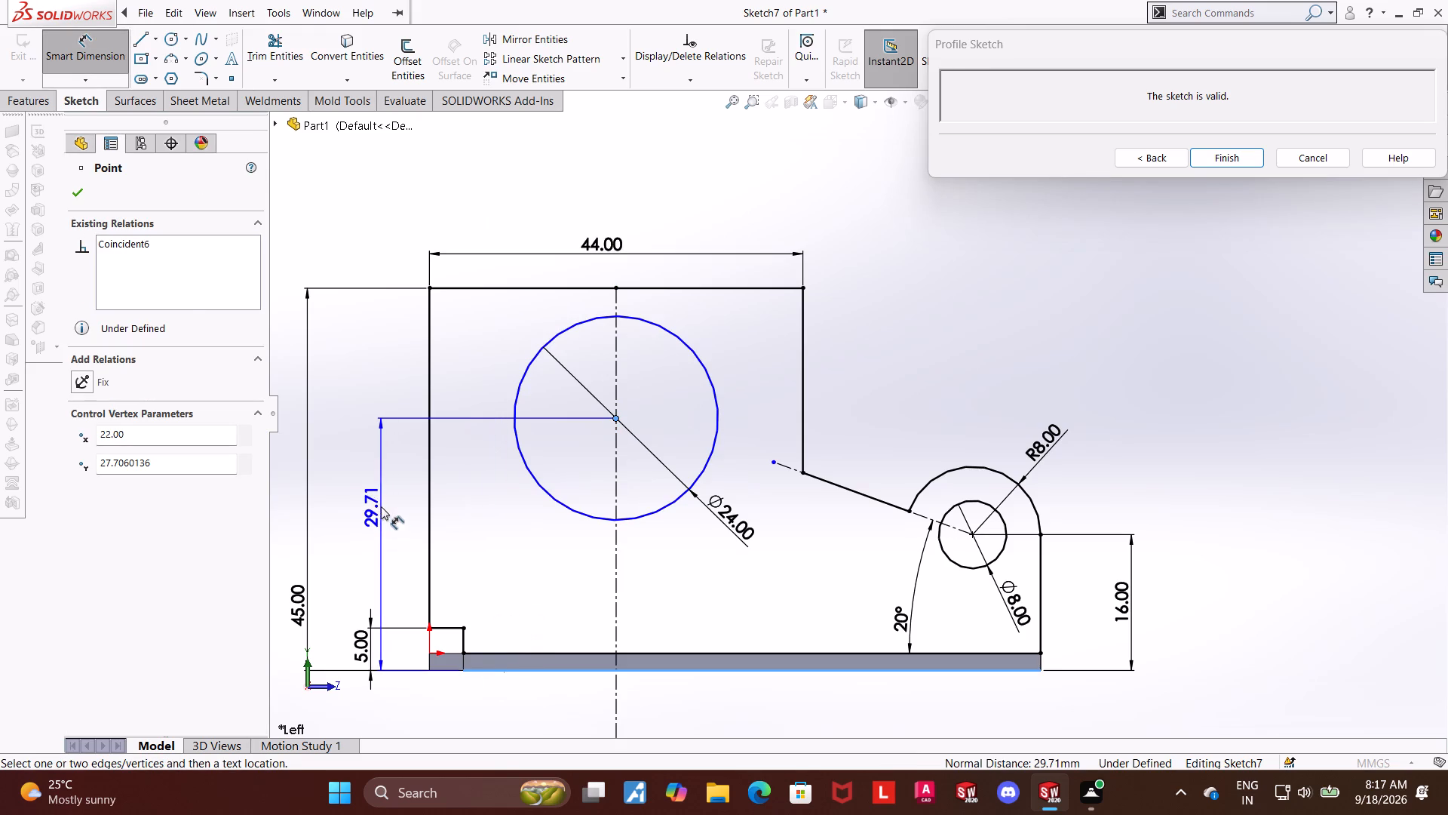
pyautogui.click(381, 506)
pyautogui.write('25')
pyautogui.press('Return')
pyautogui.press('Escape')
pyautogui.press('Escape')
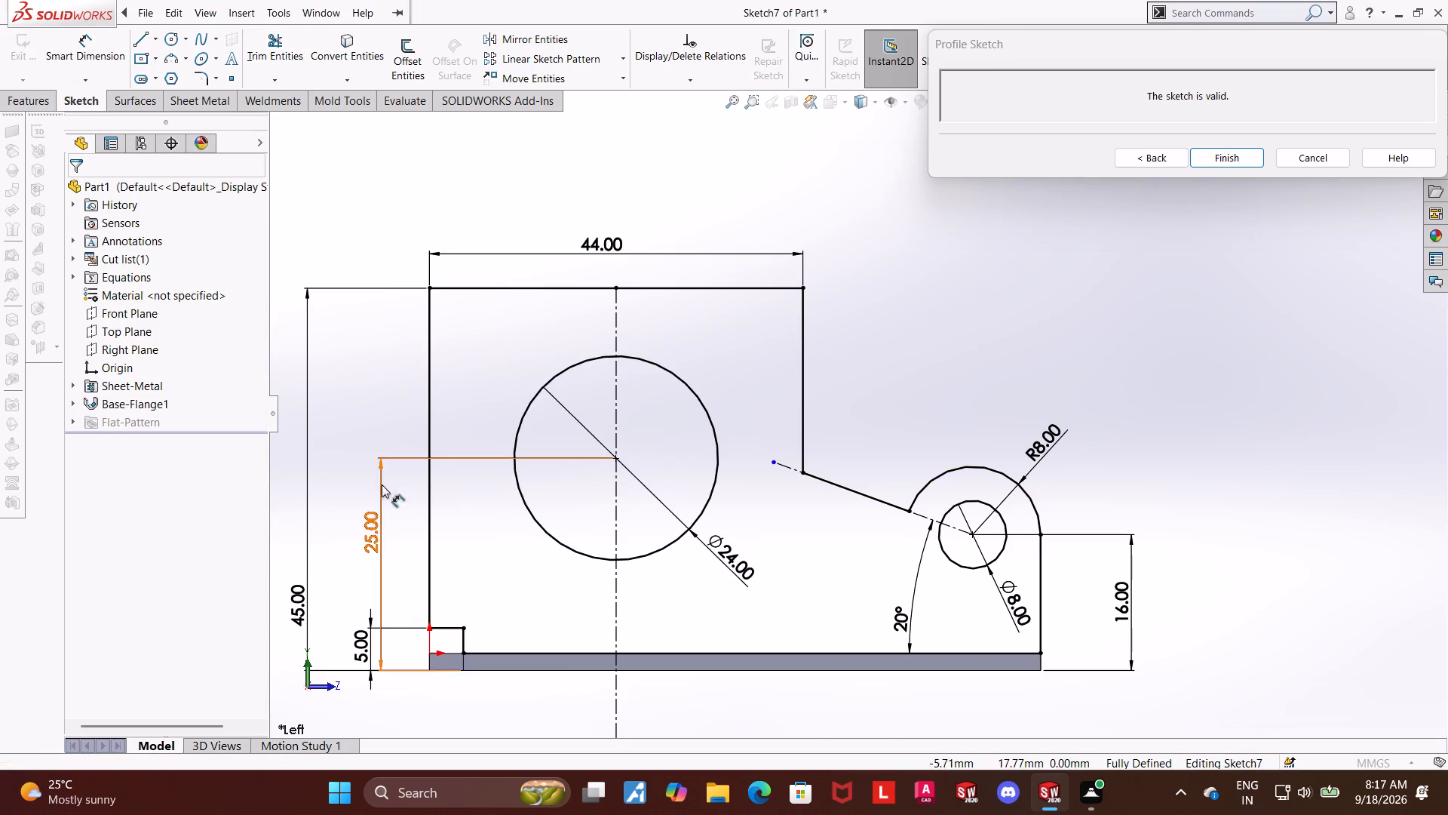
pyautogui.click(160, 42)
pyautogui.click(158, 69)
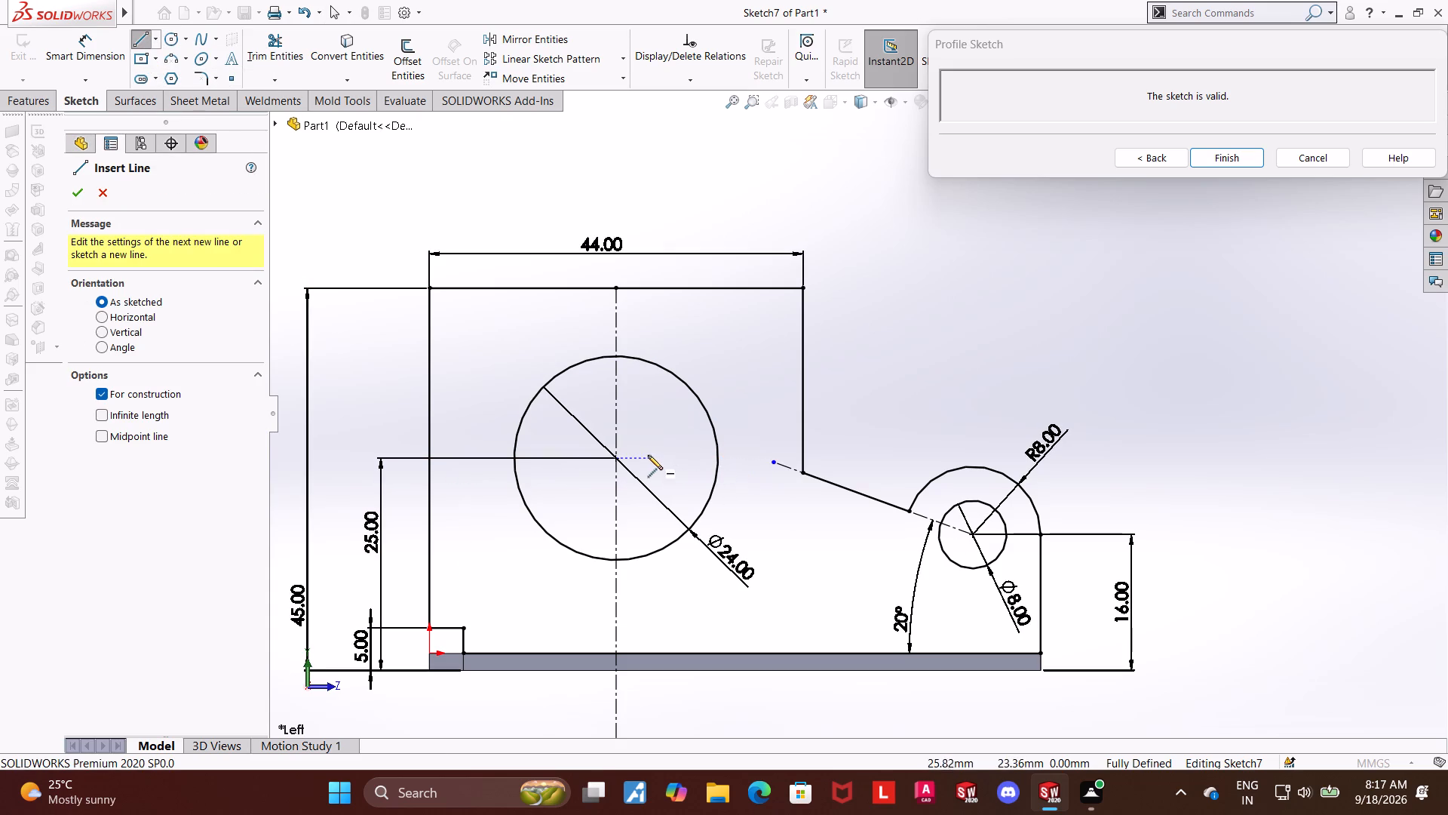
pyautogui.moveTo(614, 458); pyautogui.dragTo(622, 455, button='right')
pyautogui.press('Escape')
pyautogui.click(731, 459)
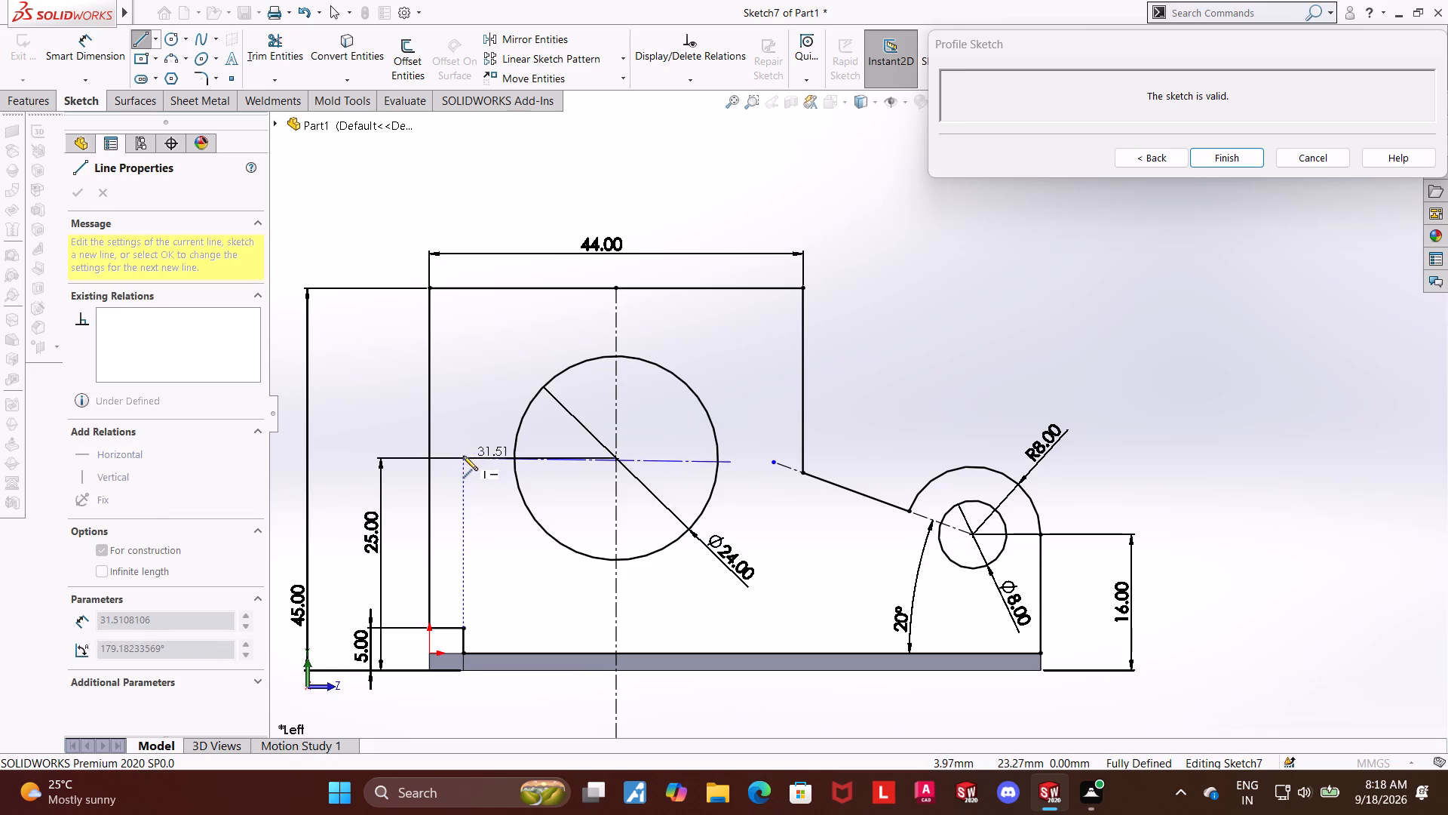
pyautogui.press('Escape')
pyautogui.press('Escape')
# Shorten the sloped centerline further so its free end lies just beside the start corner of the sloped line.
pyautogui.moveTo(777, 465); pyautogui.dragTo(797, 469)
pyautogui.click(954, 412)
pyautogui.press('Escape')
# Draw a horizontal centerline about 36 mm long through the centre of the 24 mm circle.
pyautogui.click(155, 48)
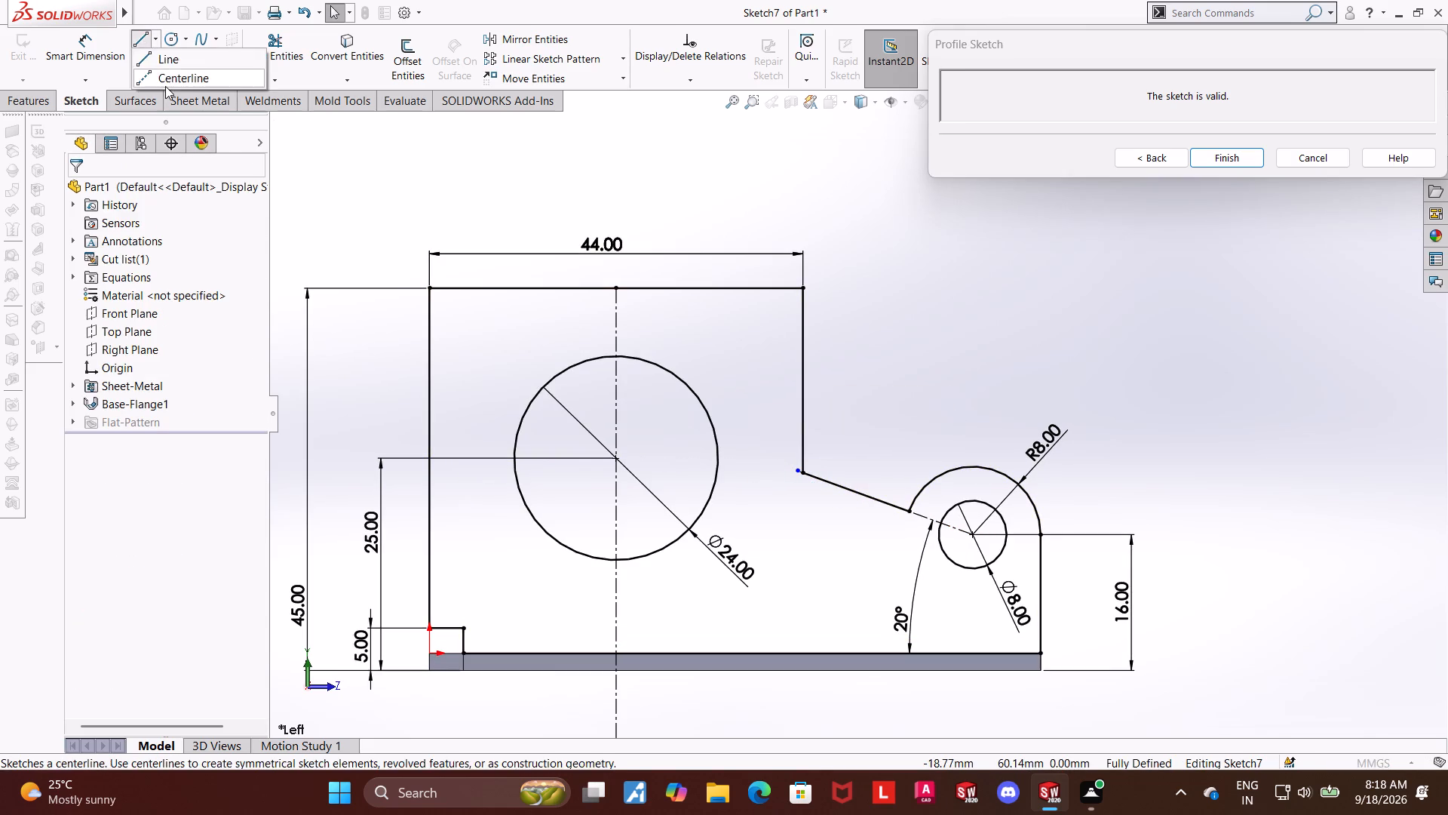
pyautogui.click(166, 81)
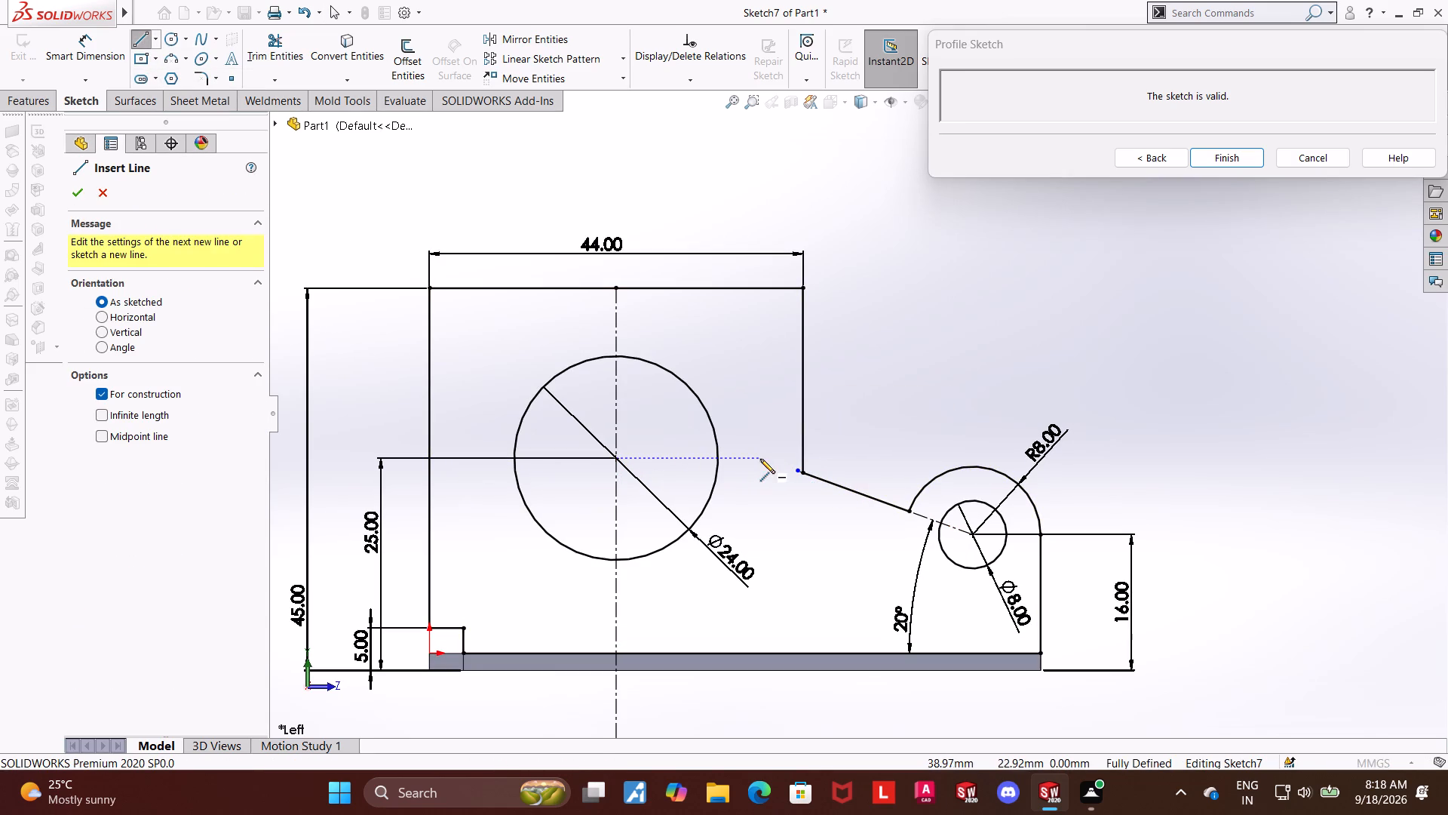
pyautogui.click(759, 460)
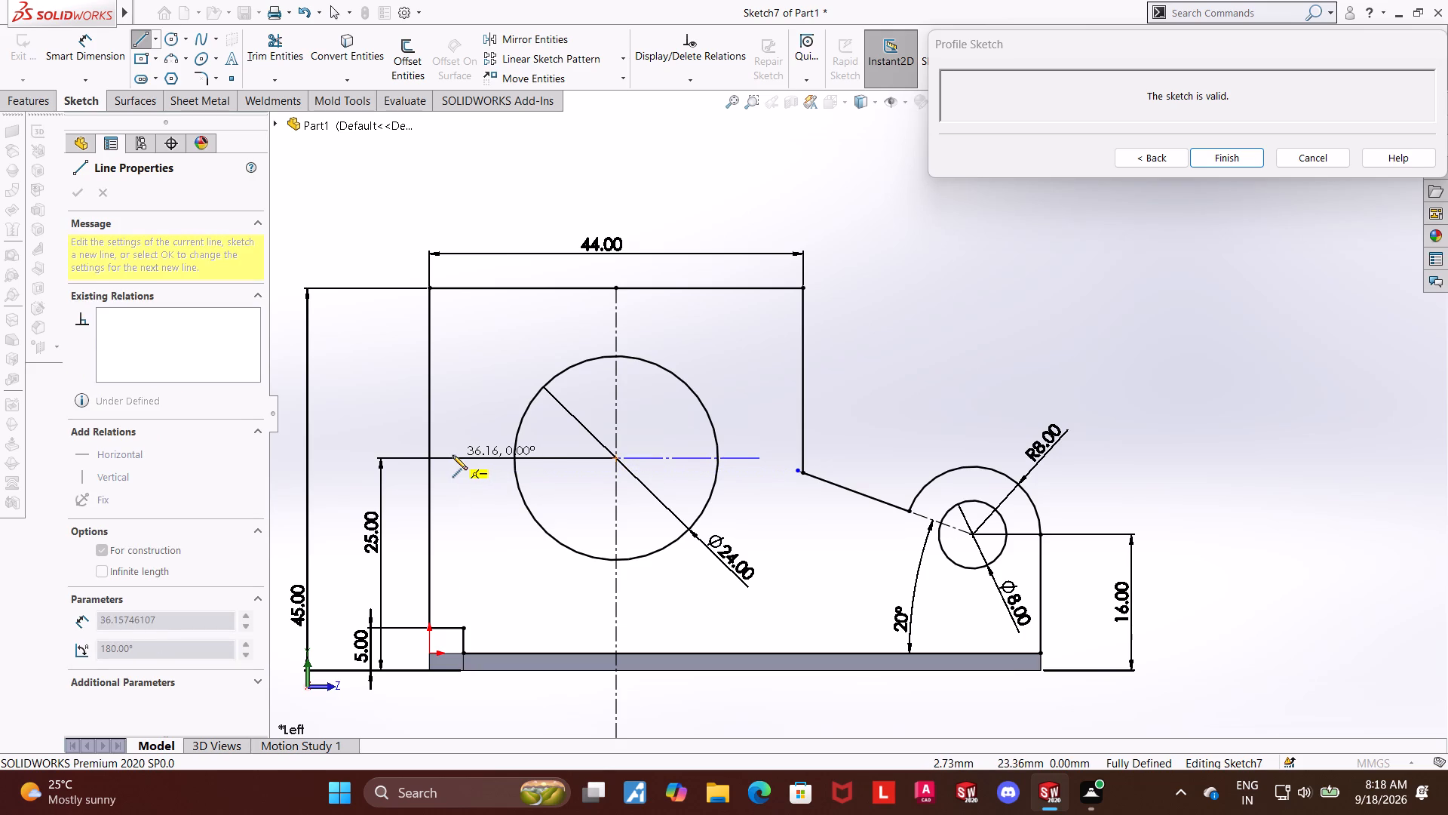
pyautogui.click(452, 455)
pyautogui.press('Escape')
pyautogui.press('Escape')
pyautogui.press('Escape')
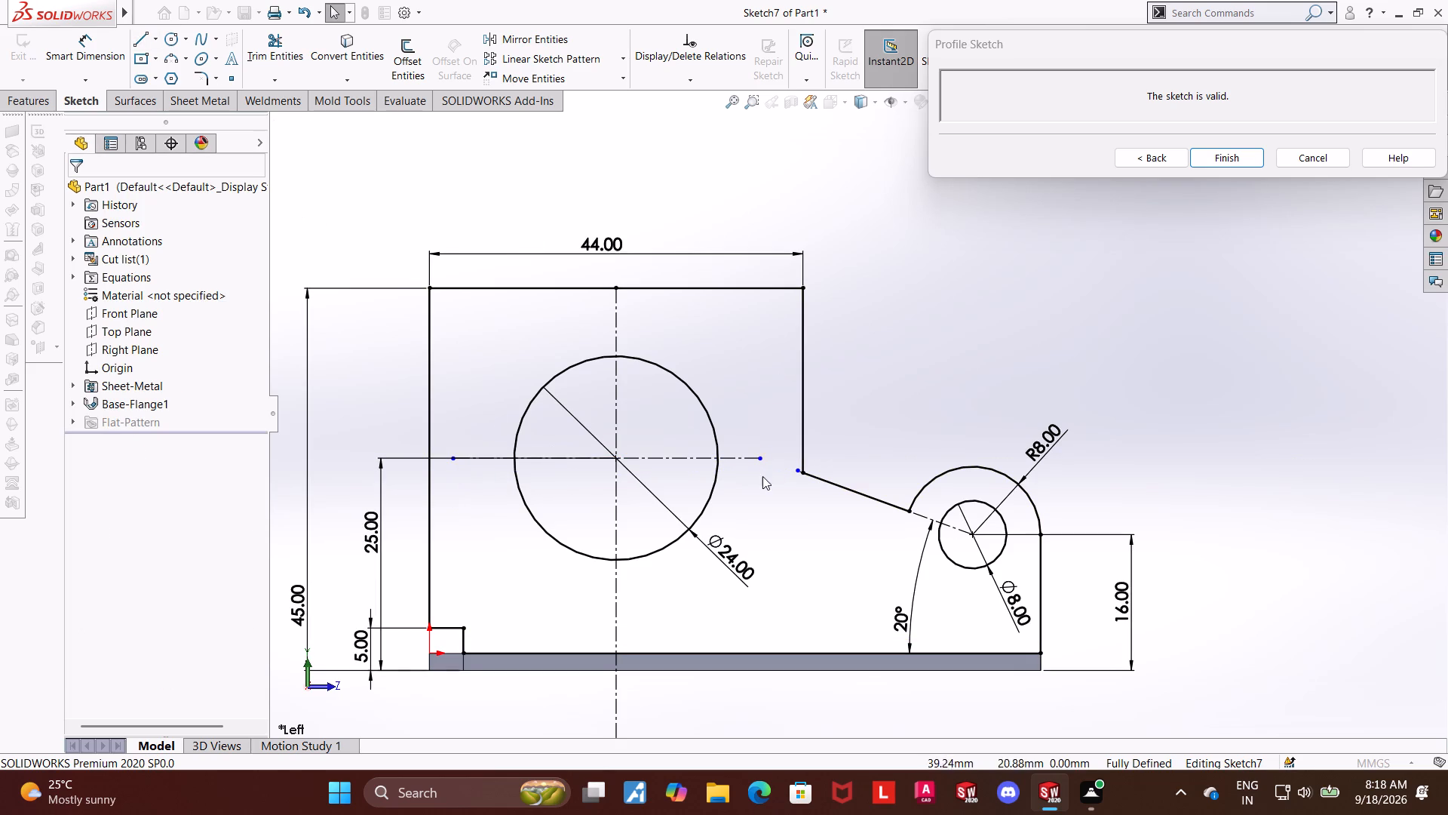
# Extend the horizontal centerline's ends outward toward the profile's vertical sides.
pyautogui.moveTo(759, 457); pyautogui.dragTo(787, 456)
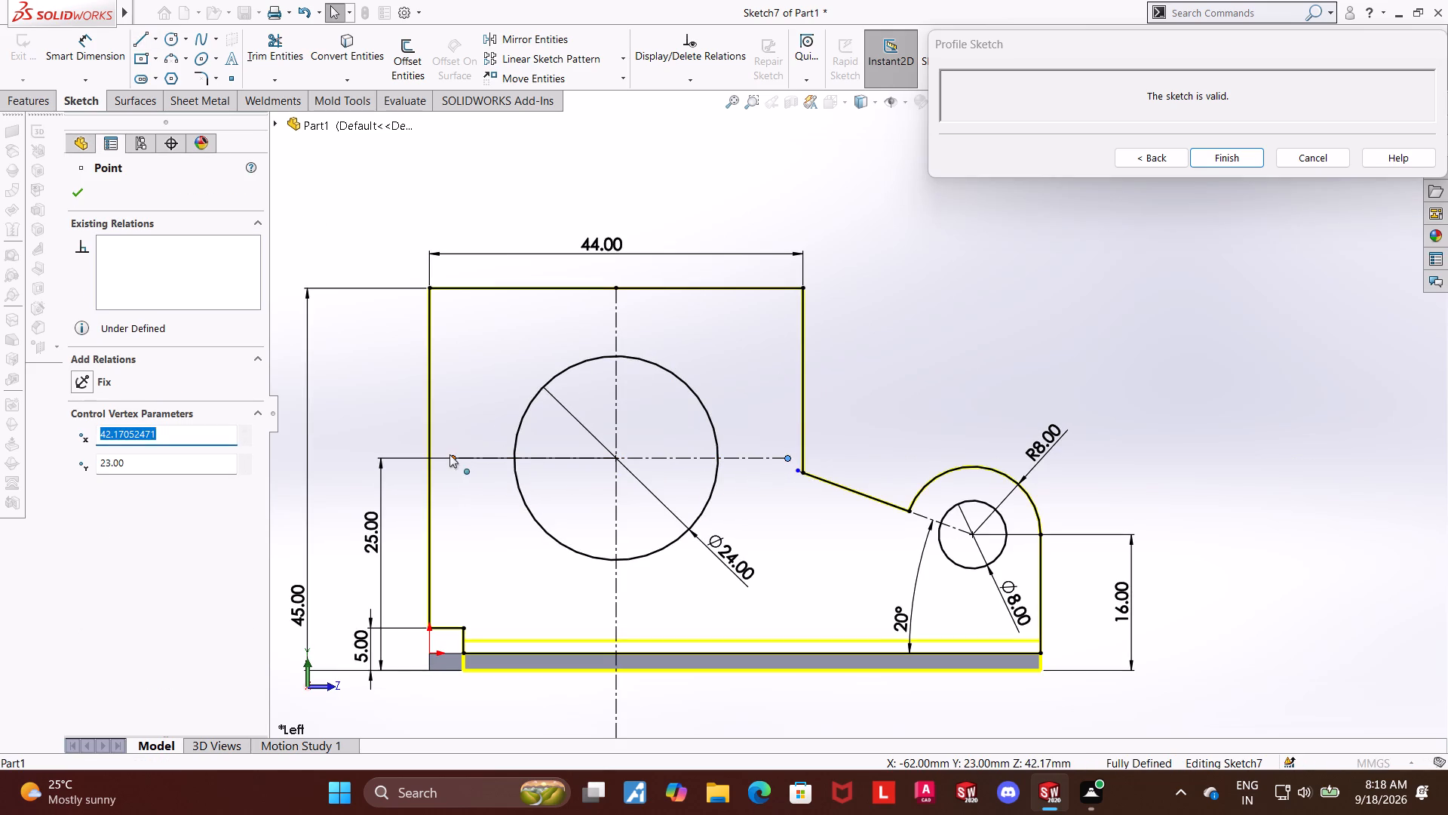
pyautogui.click(449, 454)
pyautogui.moveTo(449, 454); pyautogui.dragTo(441, 457)
pyautogui.click(354, 379)
# Draw a small circle on the horizontal centerline between the 24 mm circle and the profile's 45 mm high side.
pyautogui.click(167, 35)
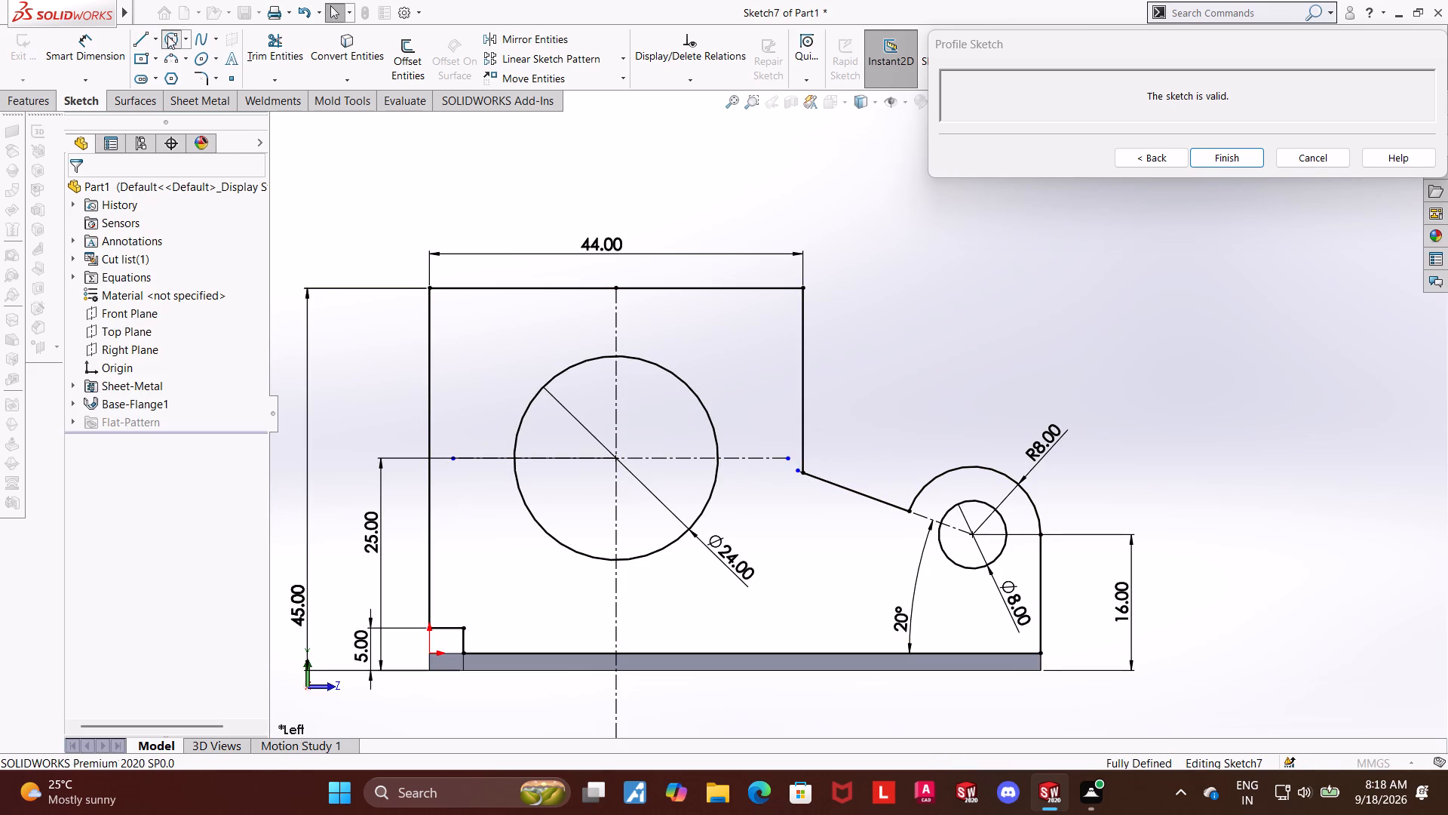
pyautogui.click(477, 457)
pyautogui.click(482, 435)
pyautogui.press('Escape')
pyautogui.press('Escape')
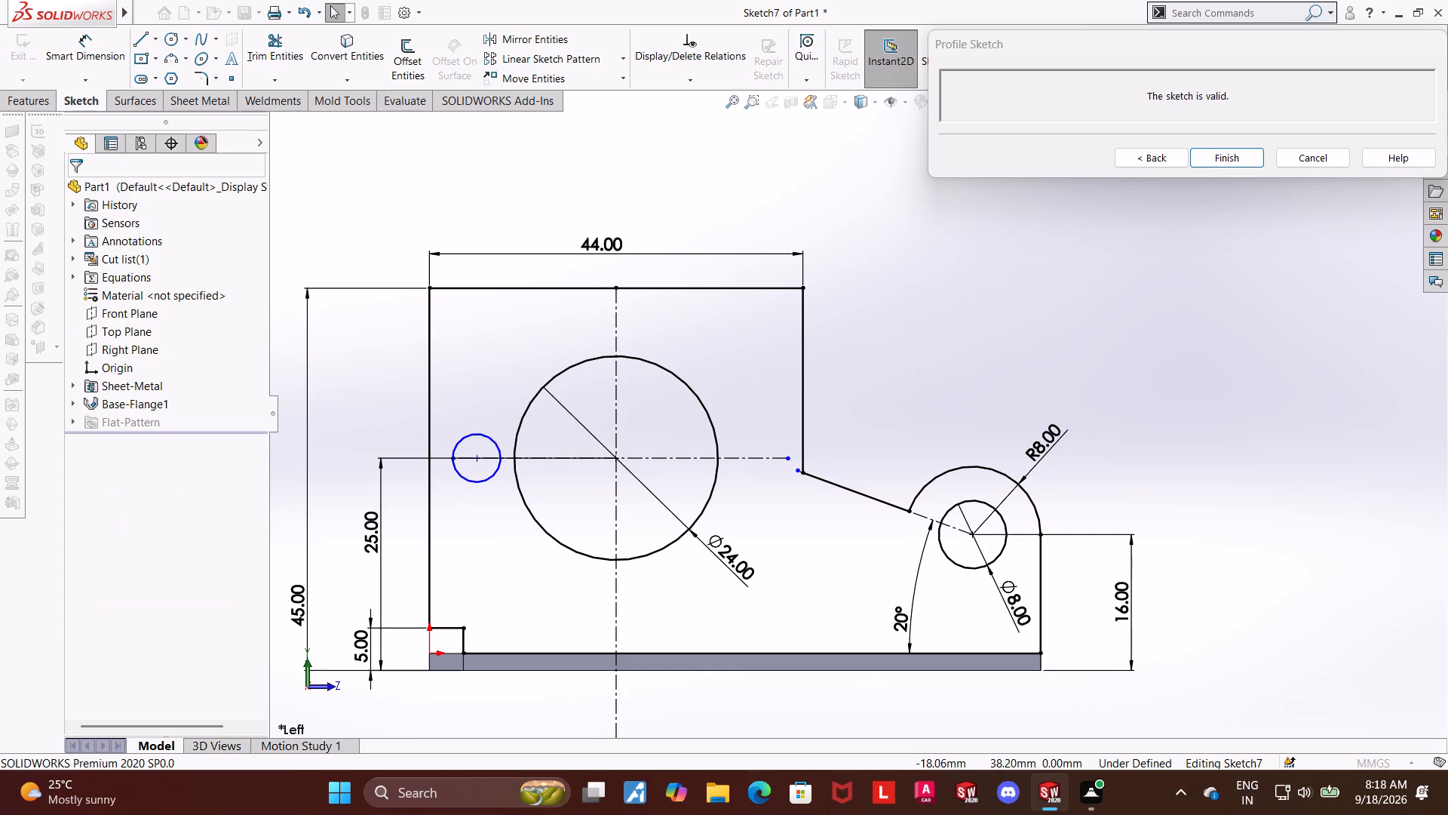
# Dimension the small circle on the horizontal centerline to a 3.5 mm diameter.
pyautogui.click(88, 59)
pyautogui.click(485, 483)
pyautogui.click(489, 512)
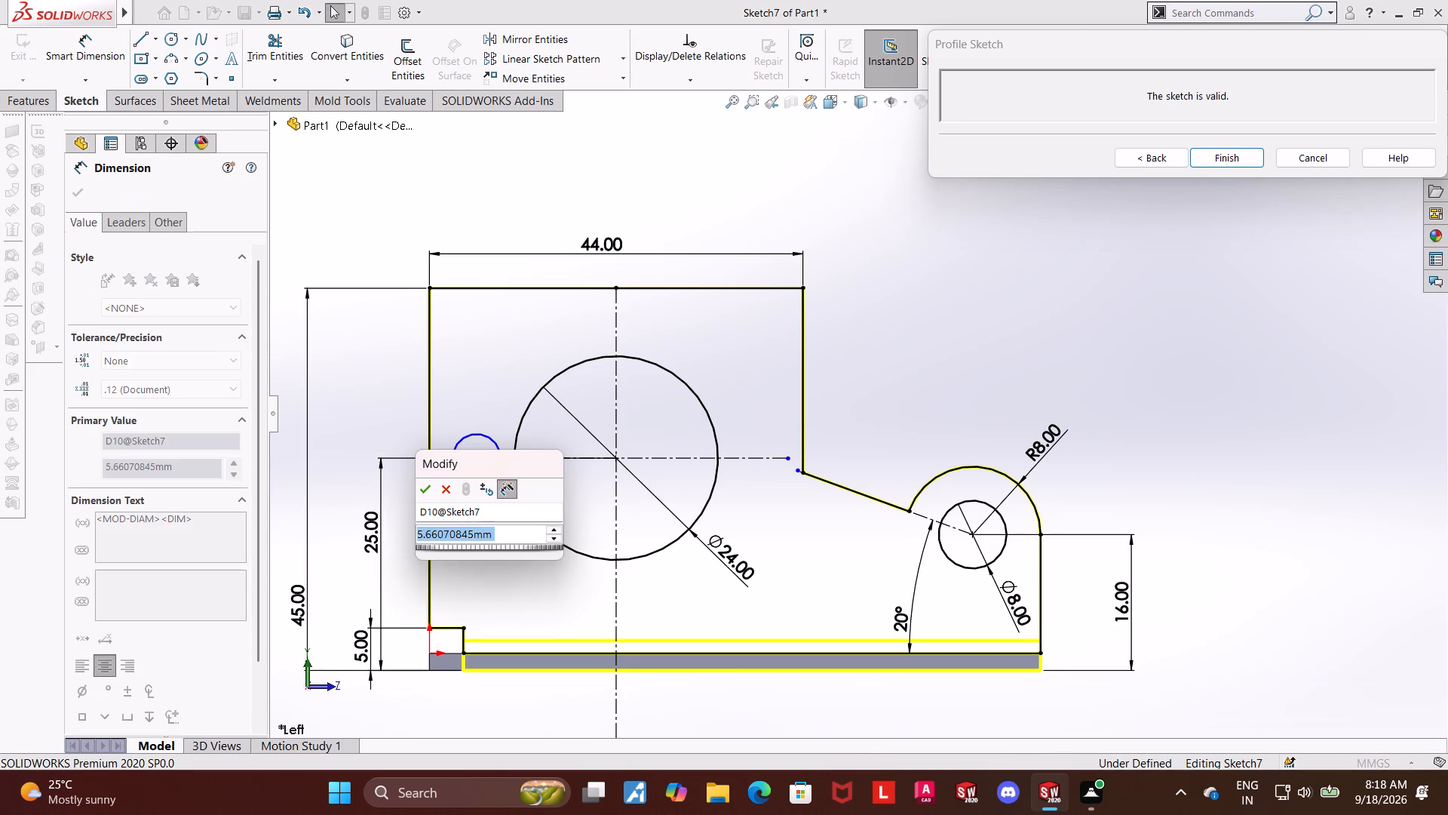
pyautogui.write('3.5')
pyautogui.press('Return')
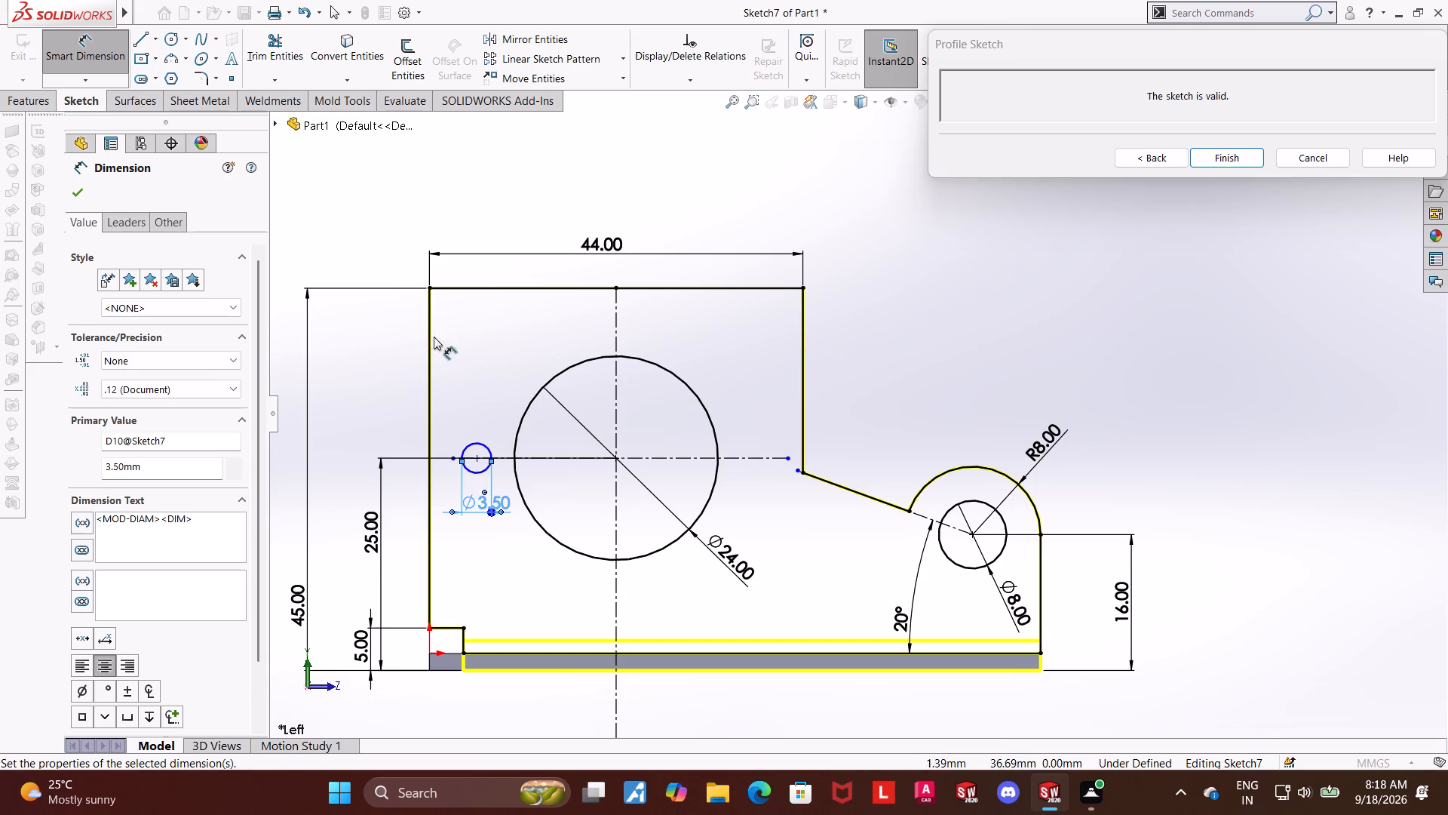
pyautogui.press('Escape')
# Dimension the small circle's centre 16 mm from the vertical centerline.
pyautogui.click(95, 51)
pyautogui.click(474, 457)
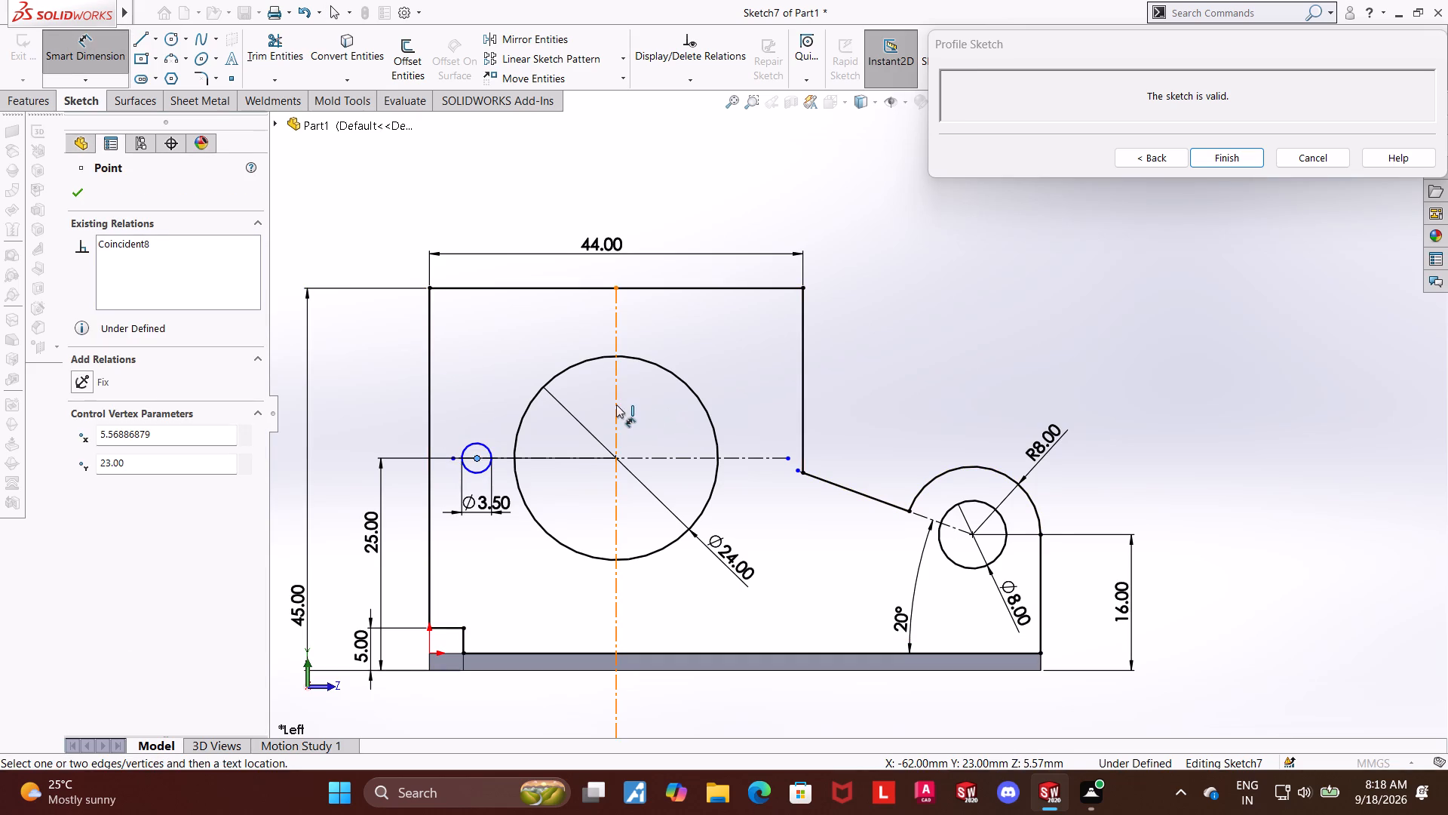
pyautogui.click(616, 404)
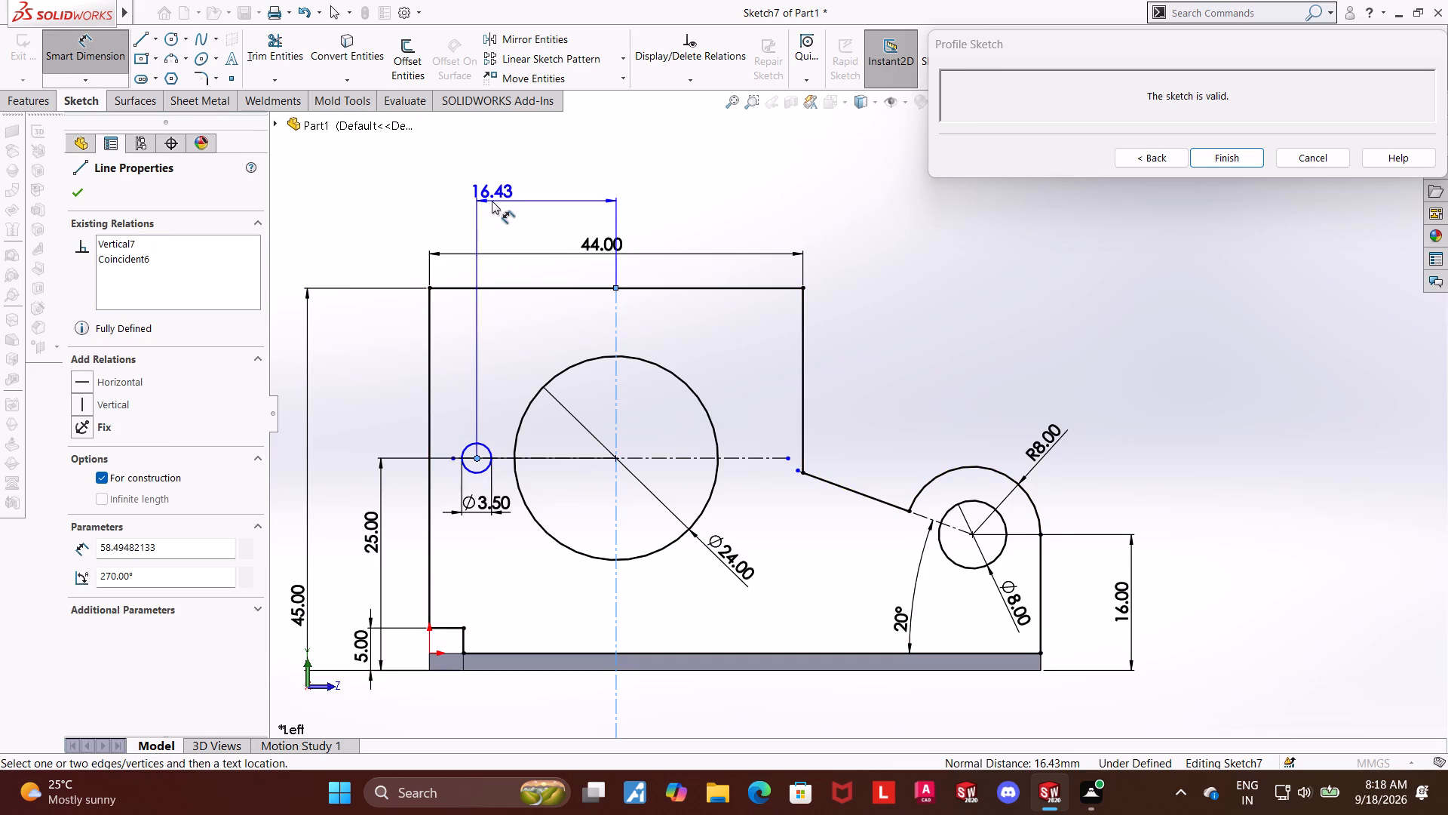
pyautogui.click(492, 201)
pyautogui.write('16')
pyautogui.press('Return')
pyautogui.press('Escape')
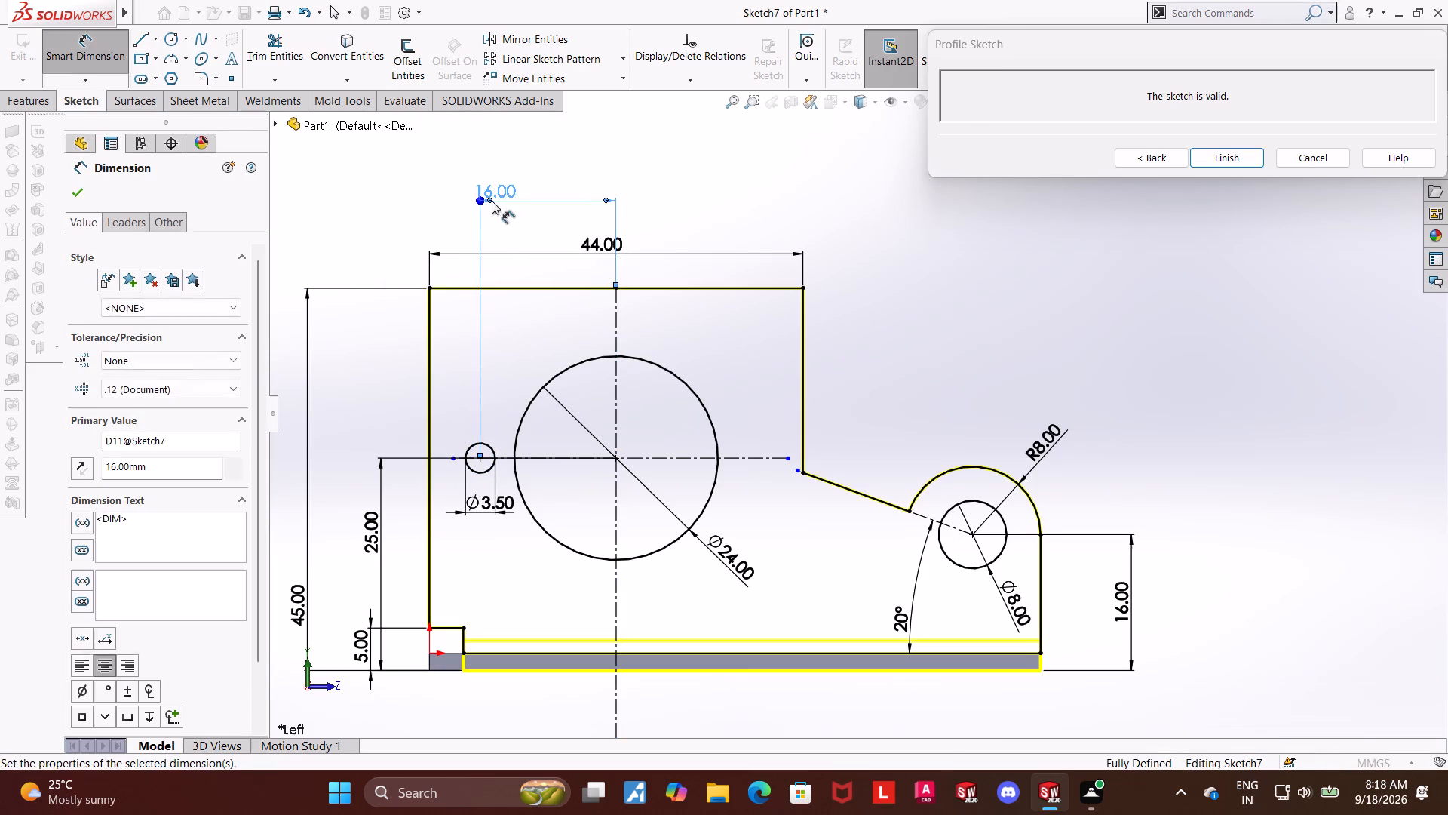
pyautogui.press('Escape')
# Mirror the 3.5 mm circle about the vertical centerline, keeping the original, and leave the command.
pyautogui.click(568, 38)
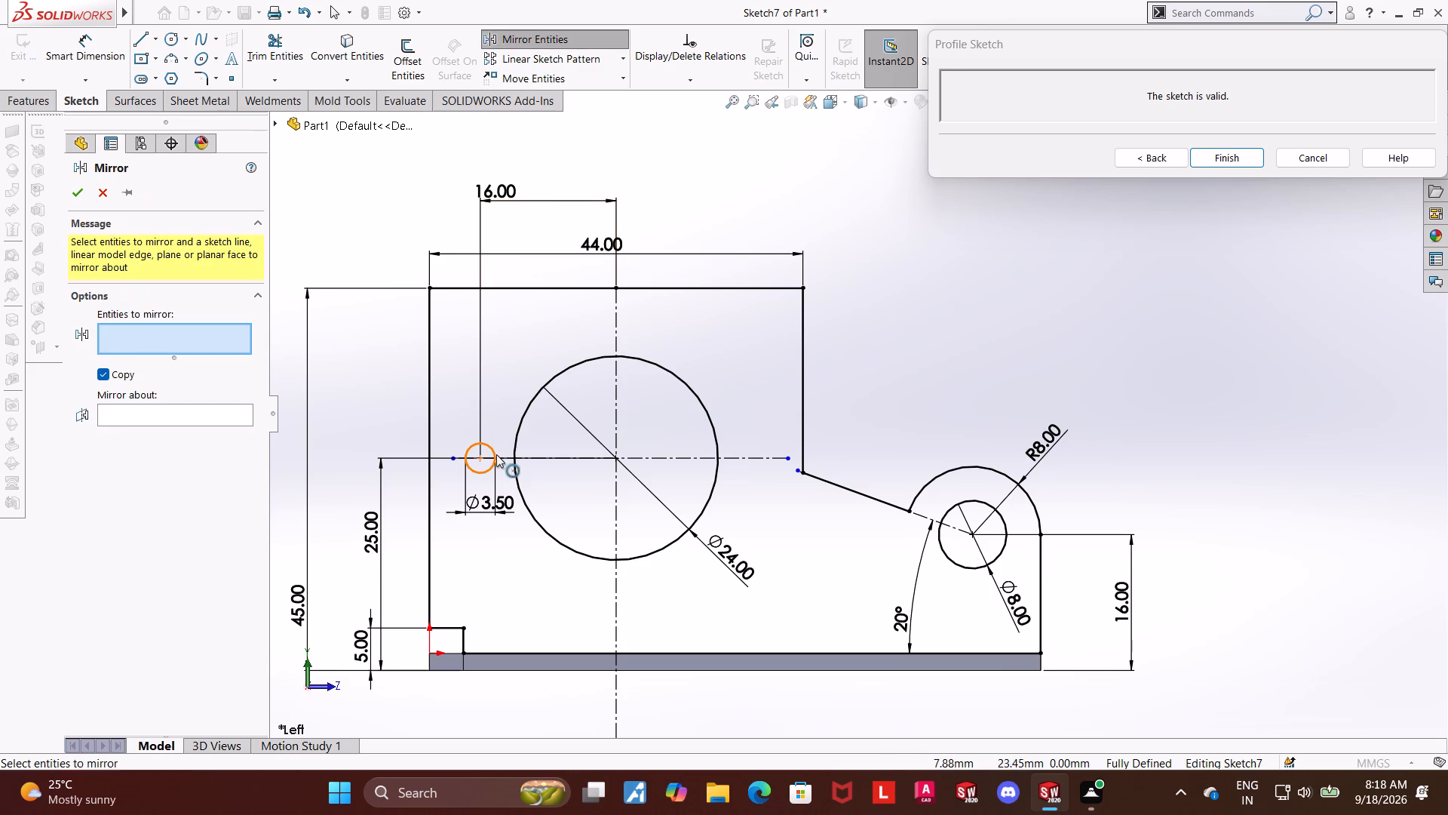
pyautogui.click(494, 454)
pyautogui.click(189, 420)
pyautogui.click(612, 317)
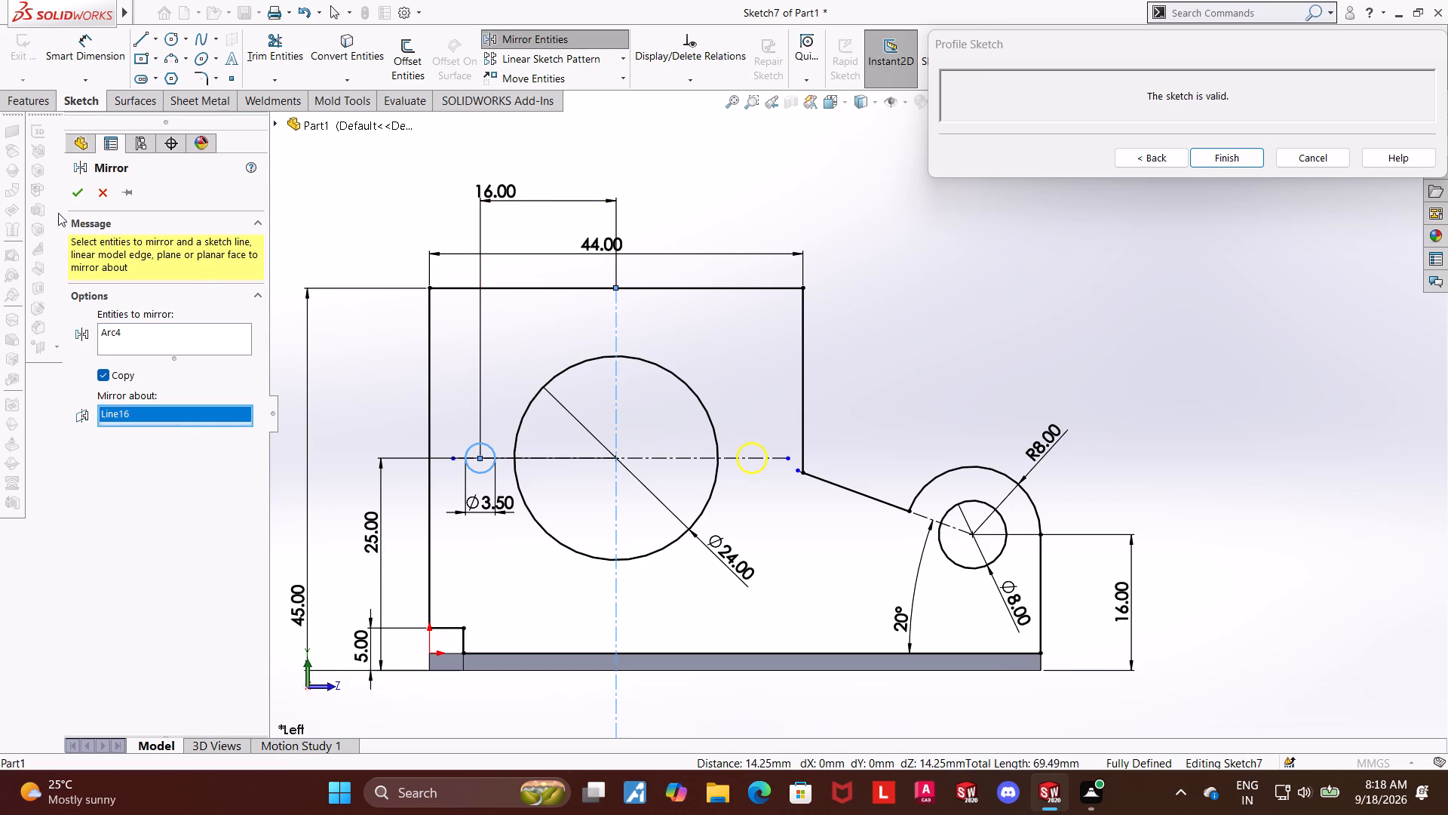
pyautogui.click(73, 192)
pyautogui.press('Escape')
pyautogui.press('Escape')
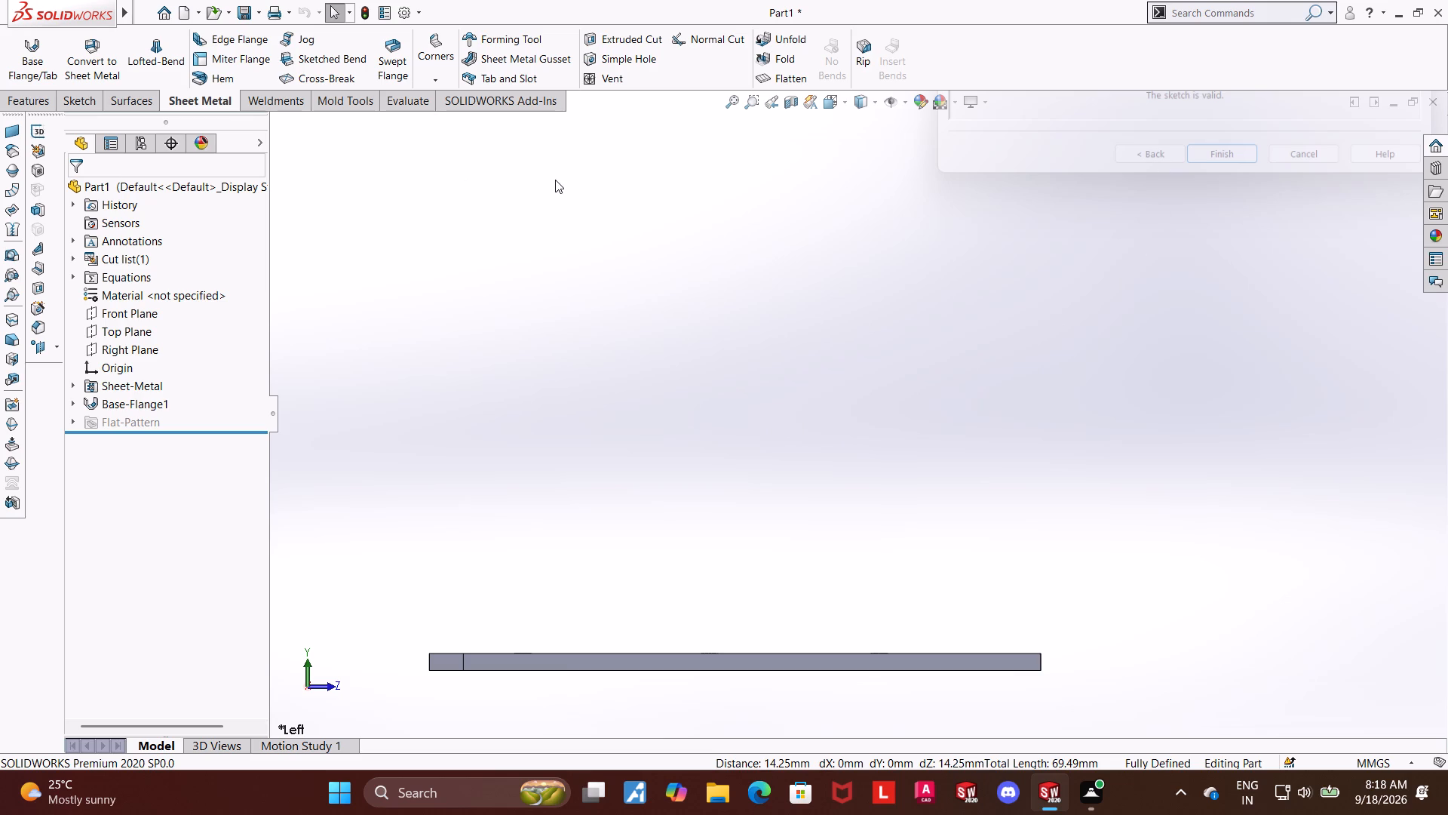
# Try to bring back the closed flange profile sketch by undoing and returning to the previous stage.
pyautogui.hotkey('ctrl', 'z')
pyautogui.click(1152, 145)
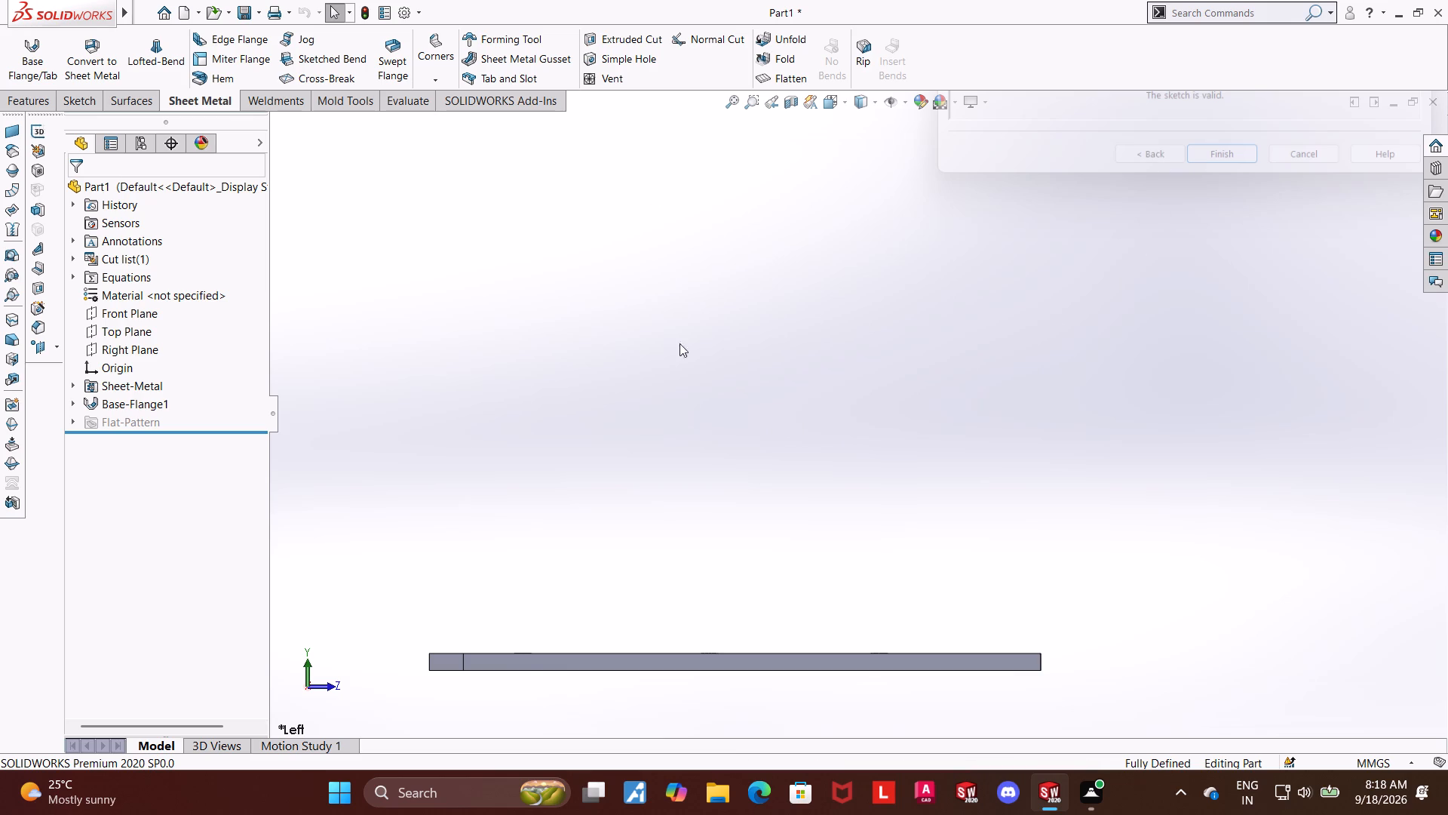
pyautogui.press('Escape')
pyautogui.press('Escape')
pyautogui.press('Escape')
# Start an upward edge flange about 35.5 mm long on the plate's 68 mm side edge and open its profile for editing.
pyautogui.moveTo(837, 471); pyautogui.dragTo(808, 507, button='middle')
pyautogui.scroll(7, 808, 506)
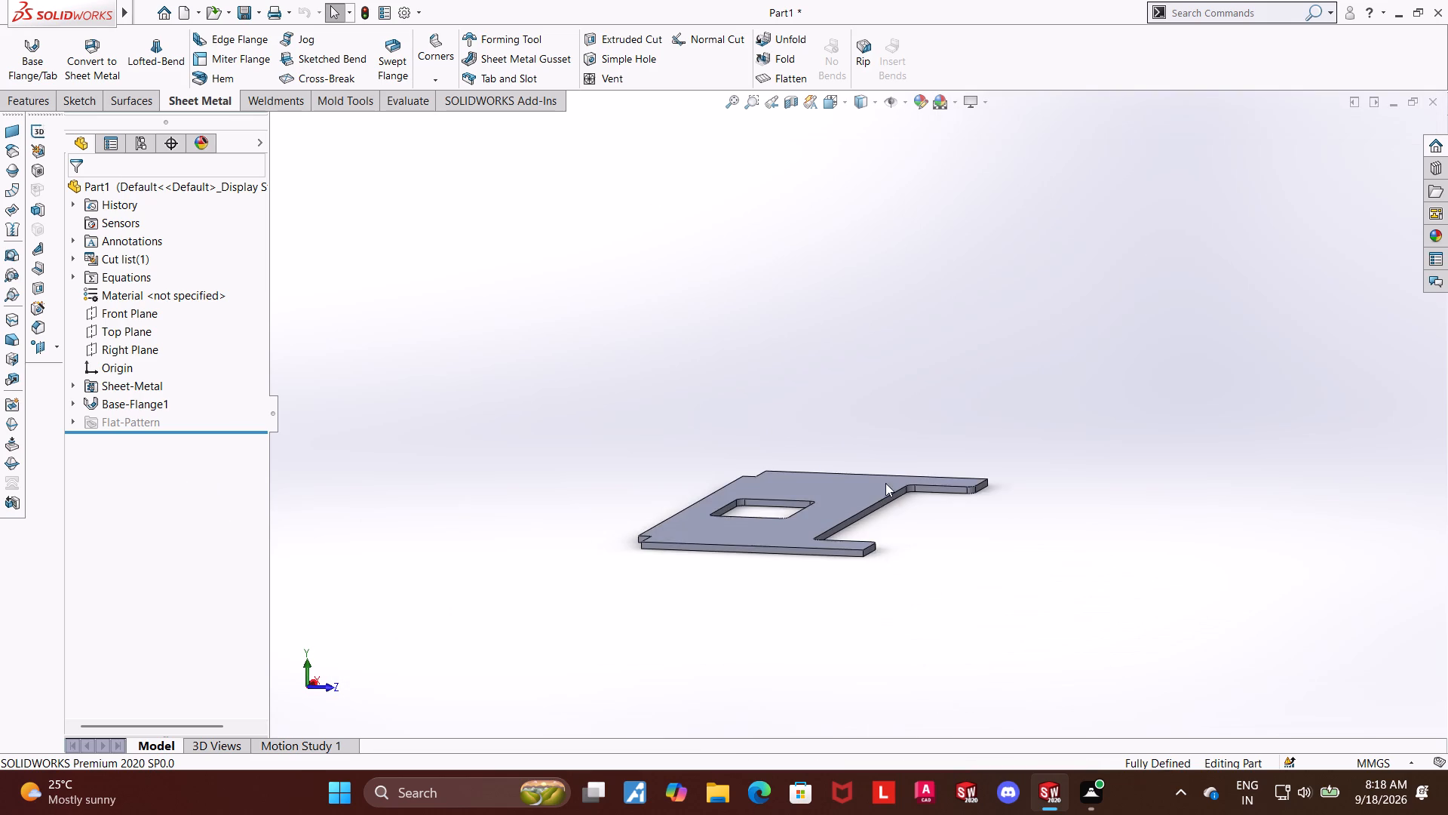
pyautogui.press('Escape')
pyautogui.press('Escape')
pyautogui.press('Escape')
pyautogui.click(229, 40)
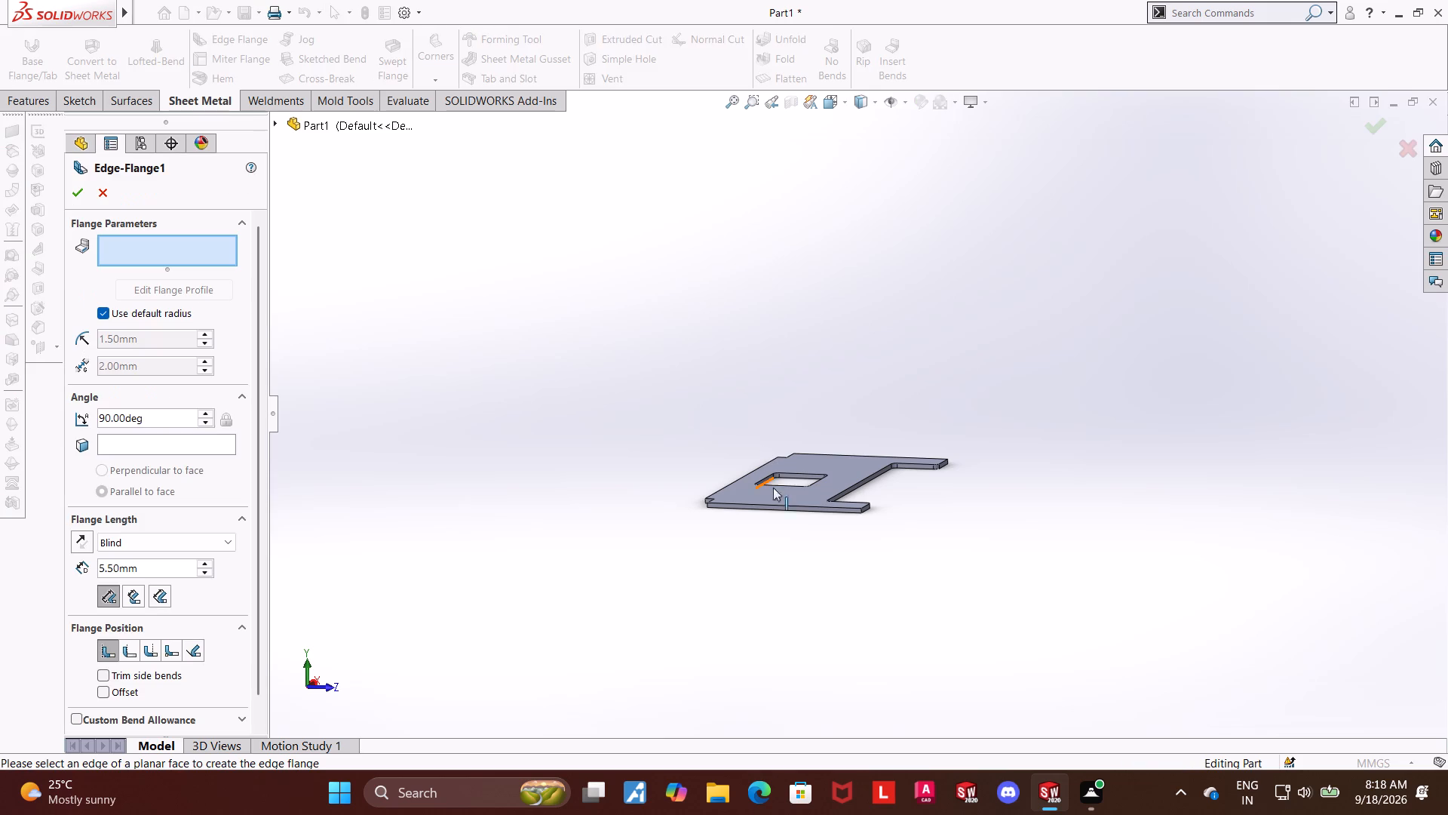
pyautogui.click(777, 505)
pyautogui.click(787, 422)
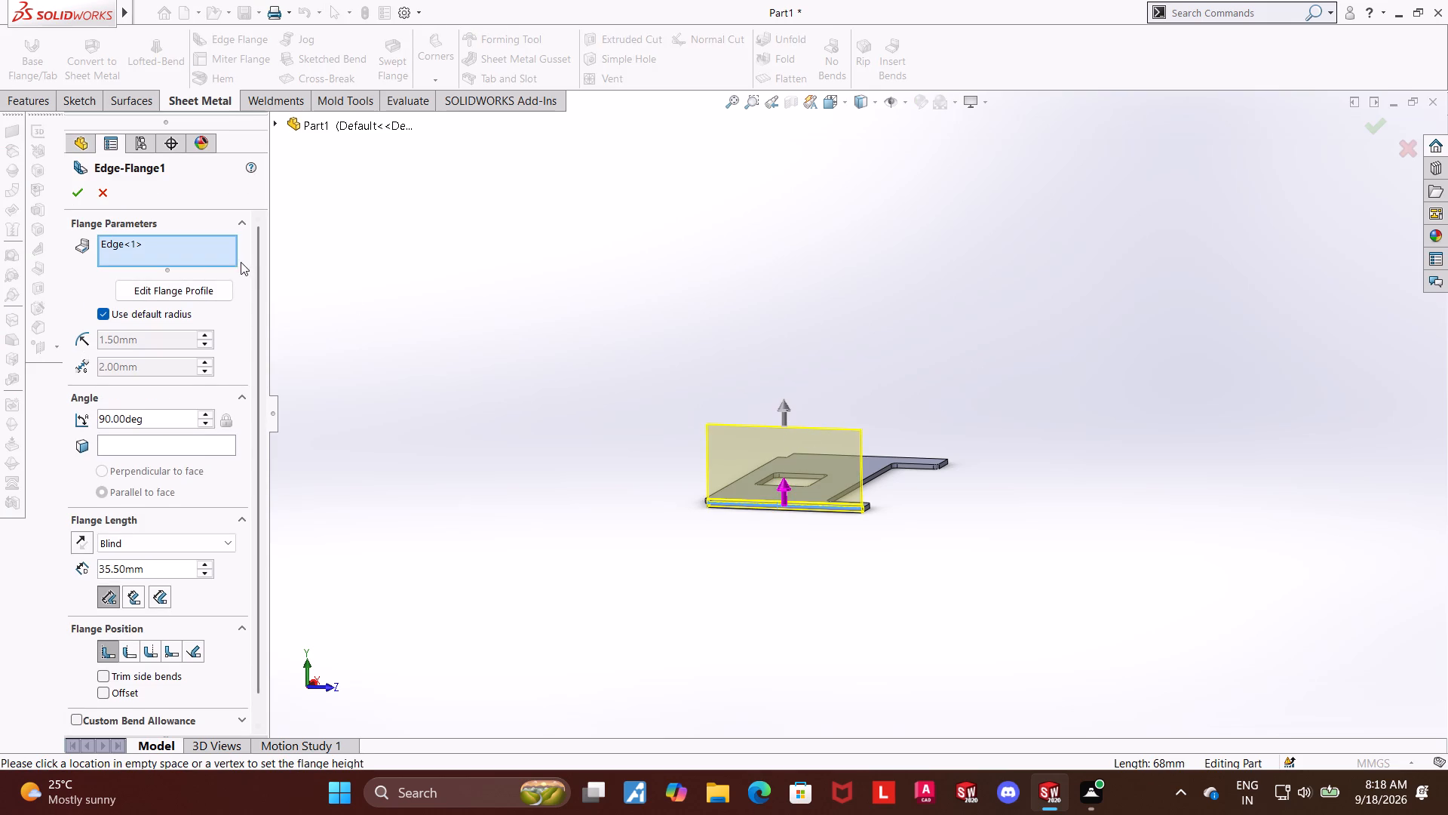
pyautogui.click(822, 105)
pyautogui.click(704, 515)
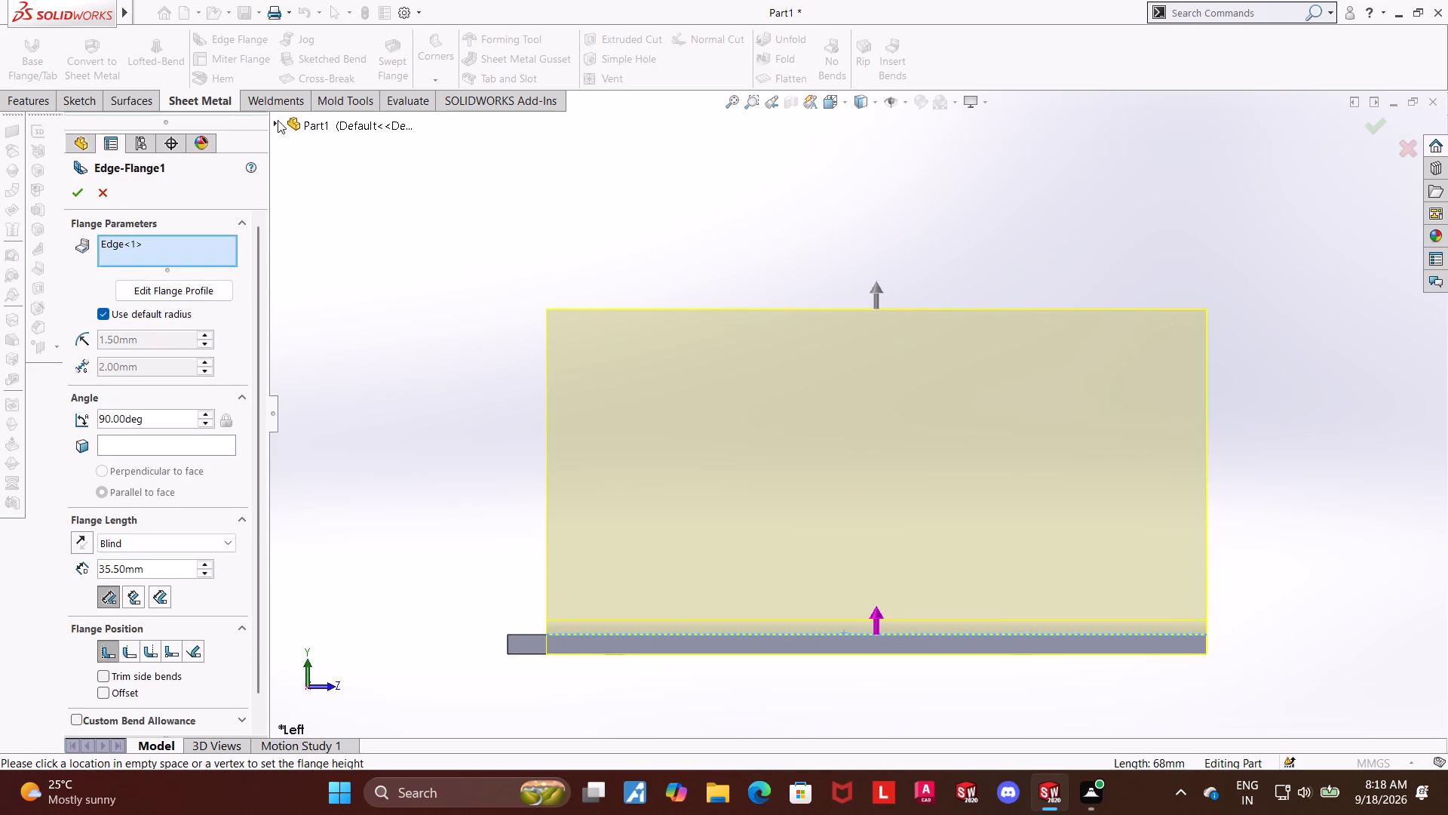
pyautogui.click(163, 294)
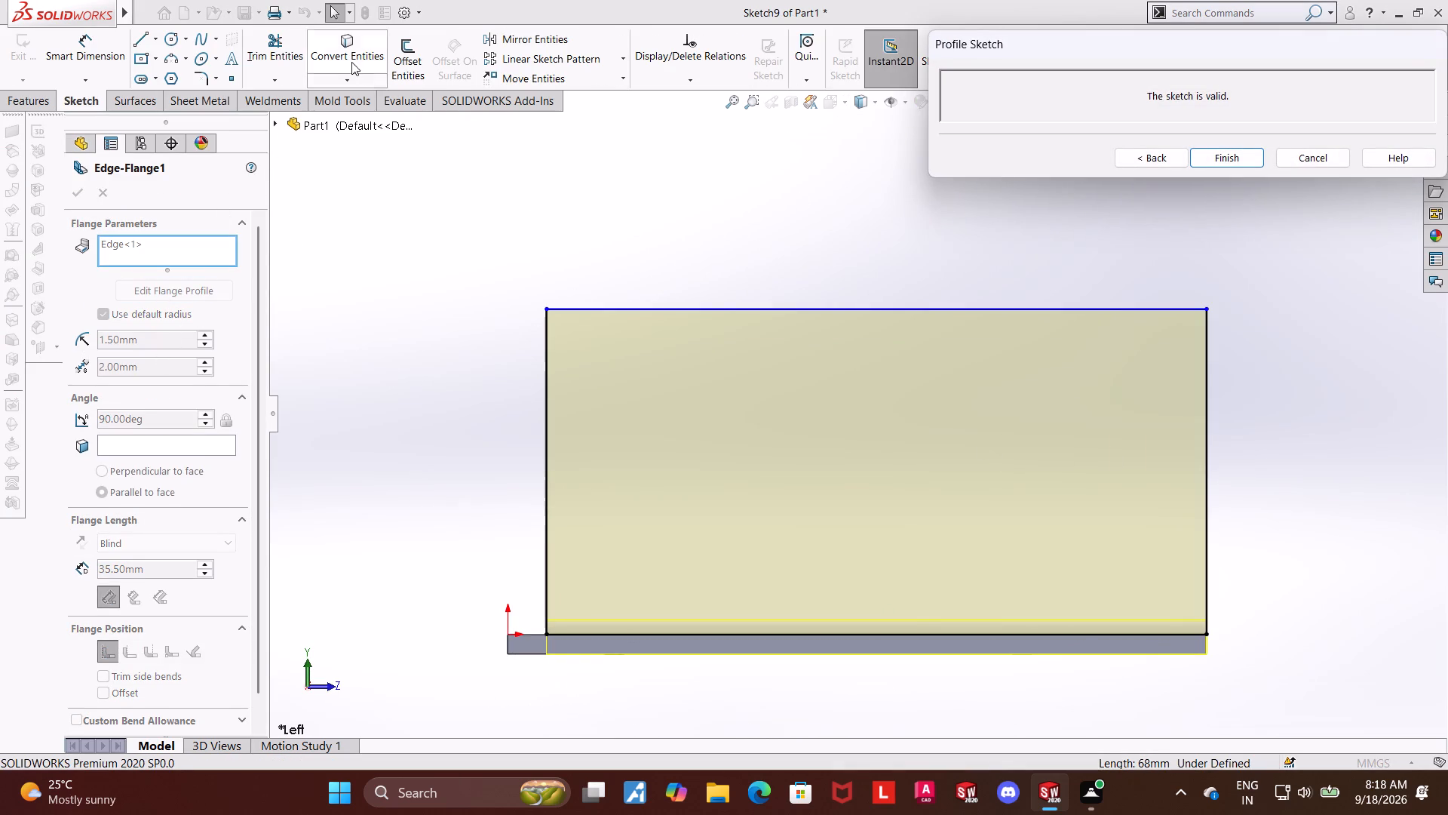
# Trim away the profile's top line and shorten its vertical sides to about 5 mm at the notched end and 15 mm opposite.
pyautogui.click(290, 52)
pyautogui.moveTo(817, 244); pyautogui.dragTo(785, 362)
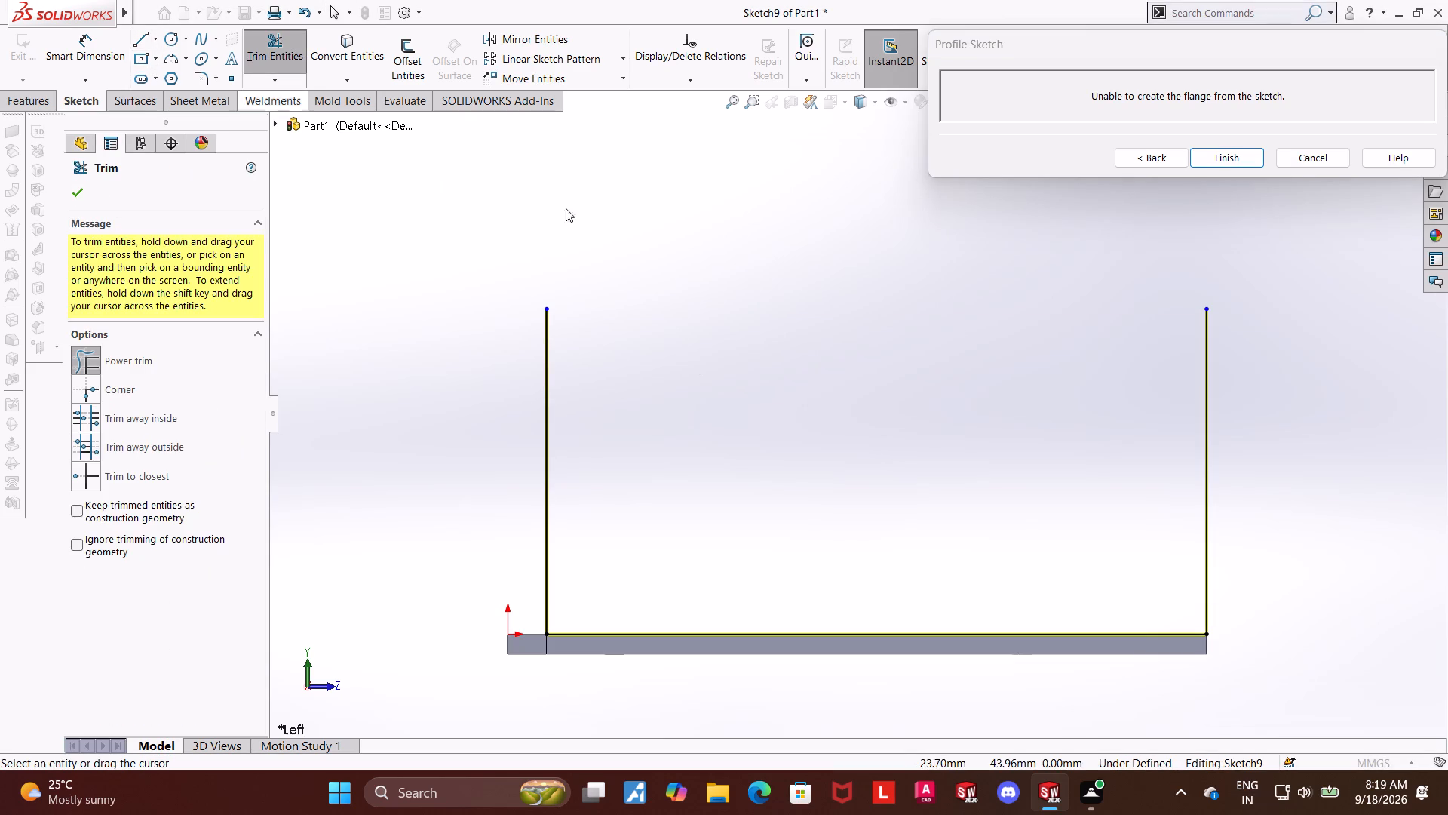
pyautogui.moveTo(1209, 309); pyautogui.dragTo(1207, 476)
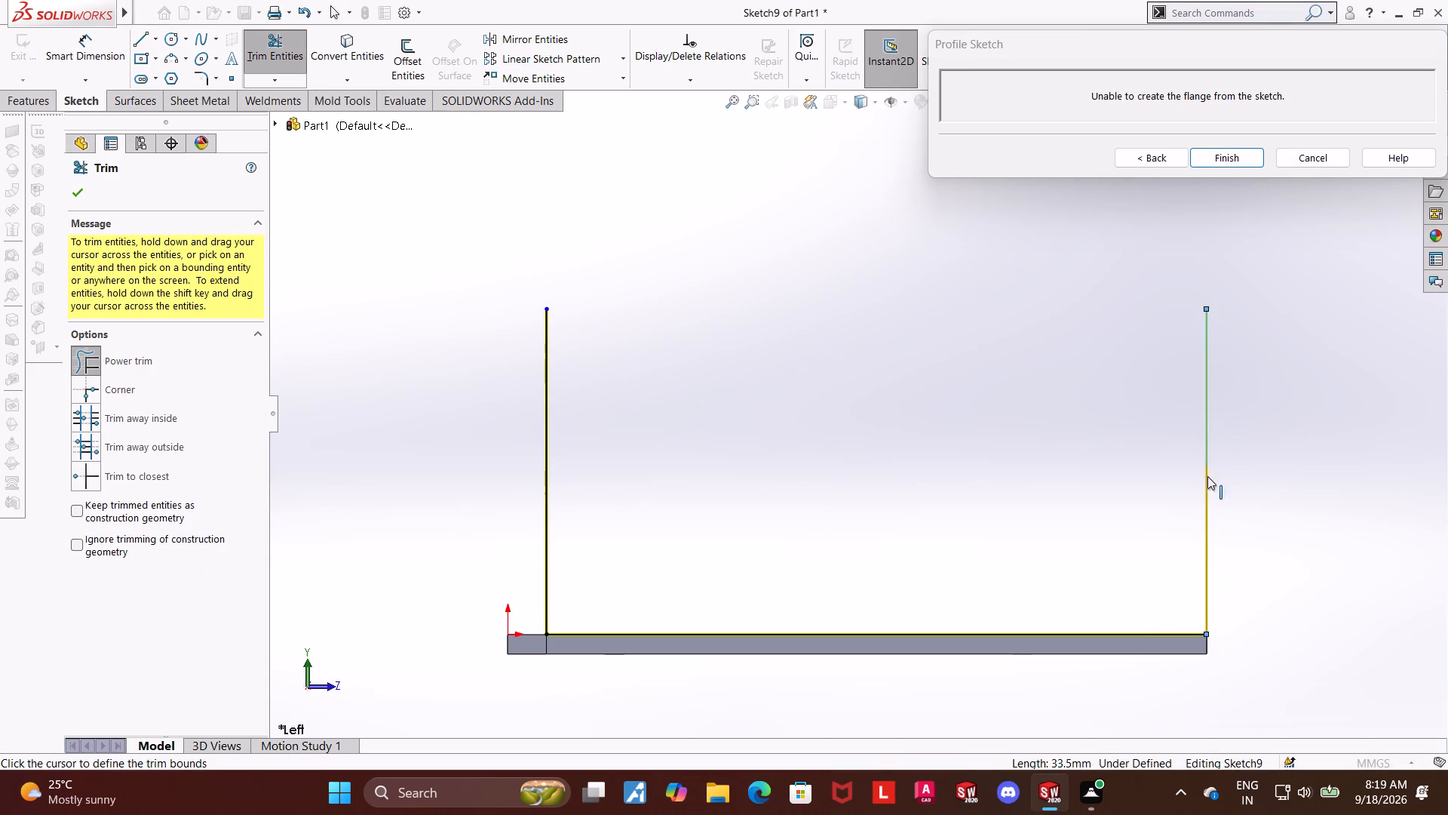
pyautogui.moveTo(1207, 476); pyautogui.dragTo(1209, 485)
pyautogui.moveTo(547, 307); pyautogui.dragTo(545, 586)
pyautogui.click(813, 467)
# Join the sides with a stepped outline: 4 mm ledge, tall side, top about 37 mm, 11 mm drop, 18 mm slope and 10 mm radius arc.
pyautogui.click(143, 39)
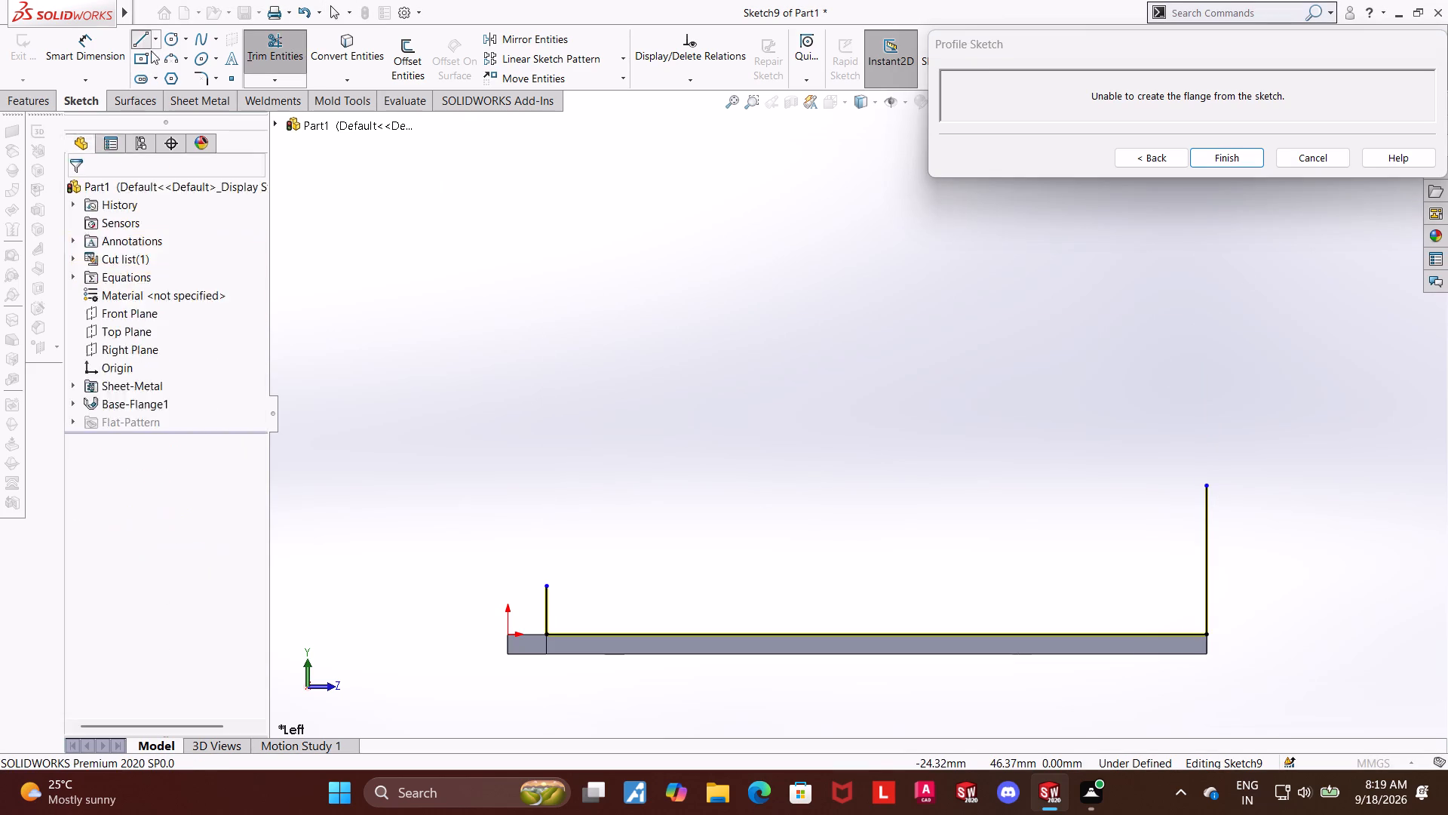
pyautogui.click(545, 586)
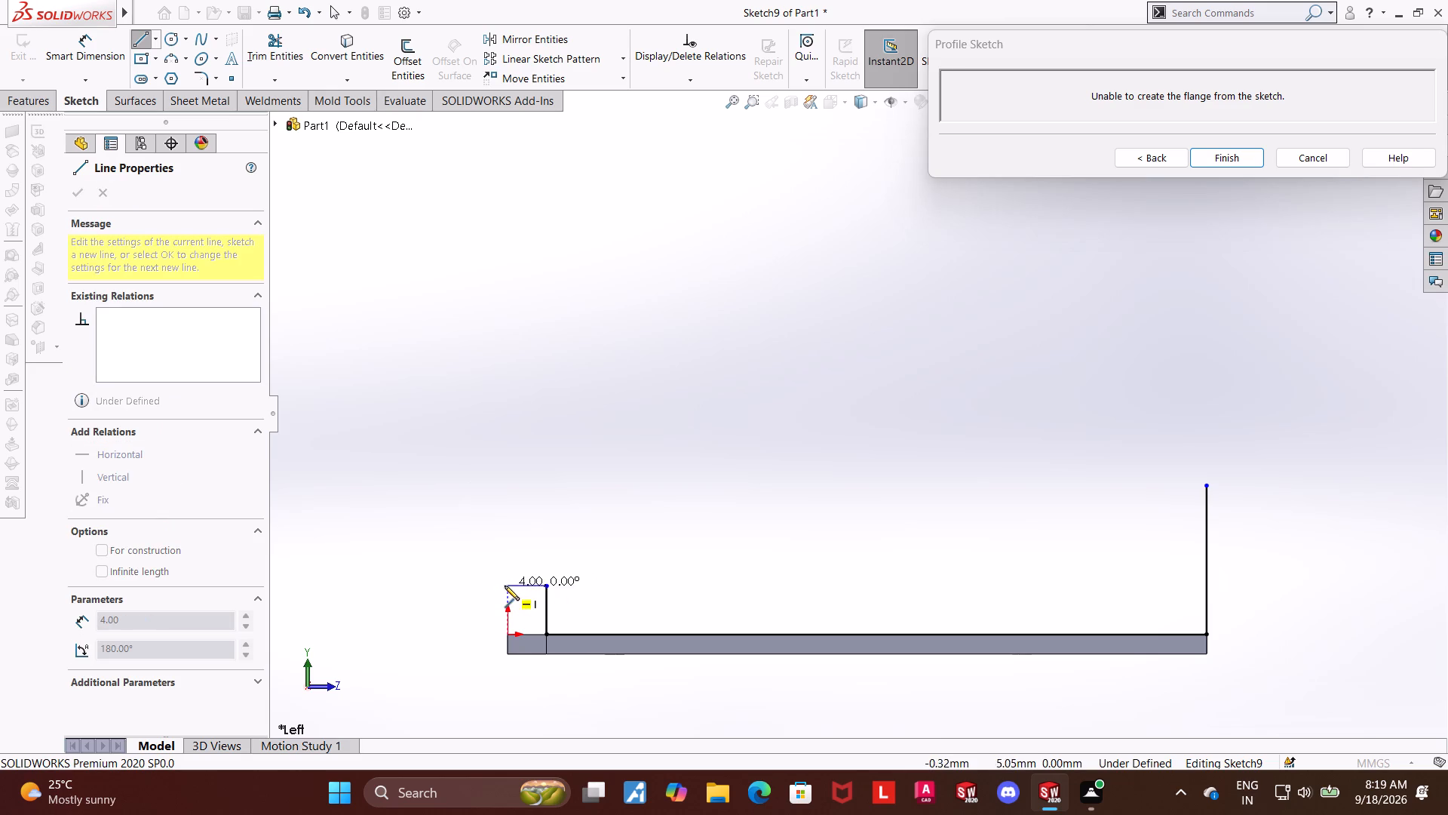
pyautogui.click(505, 586)
pyautogui.click(511, 291)
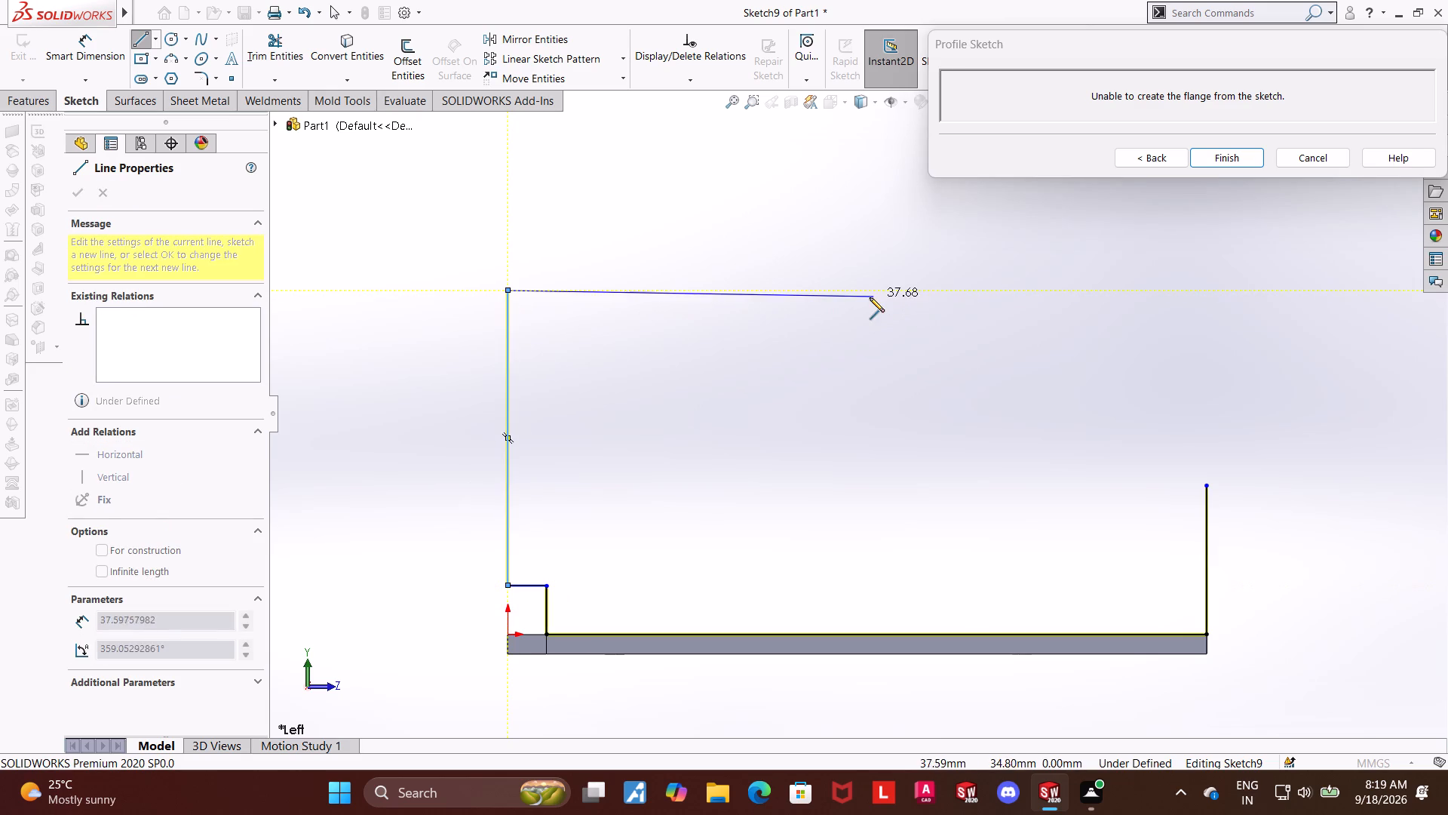
pyautogui.click(870, 291)
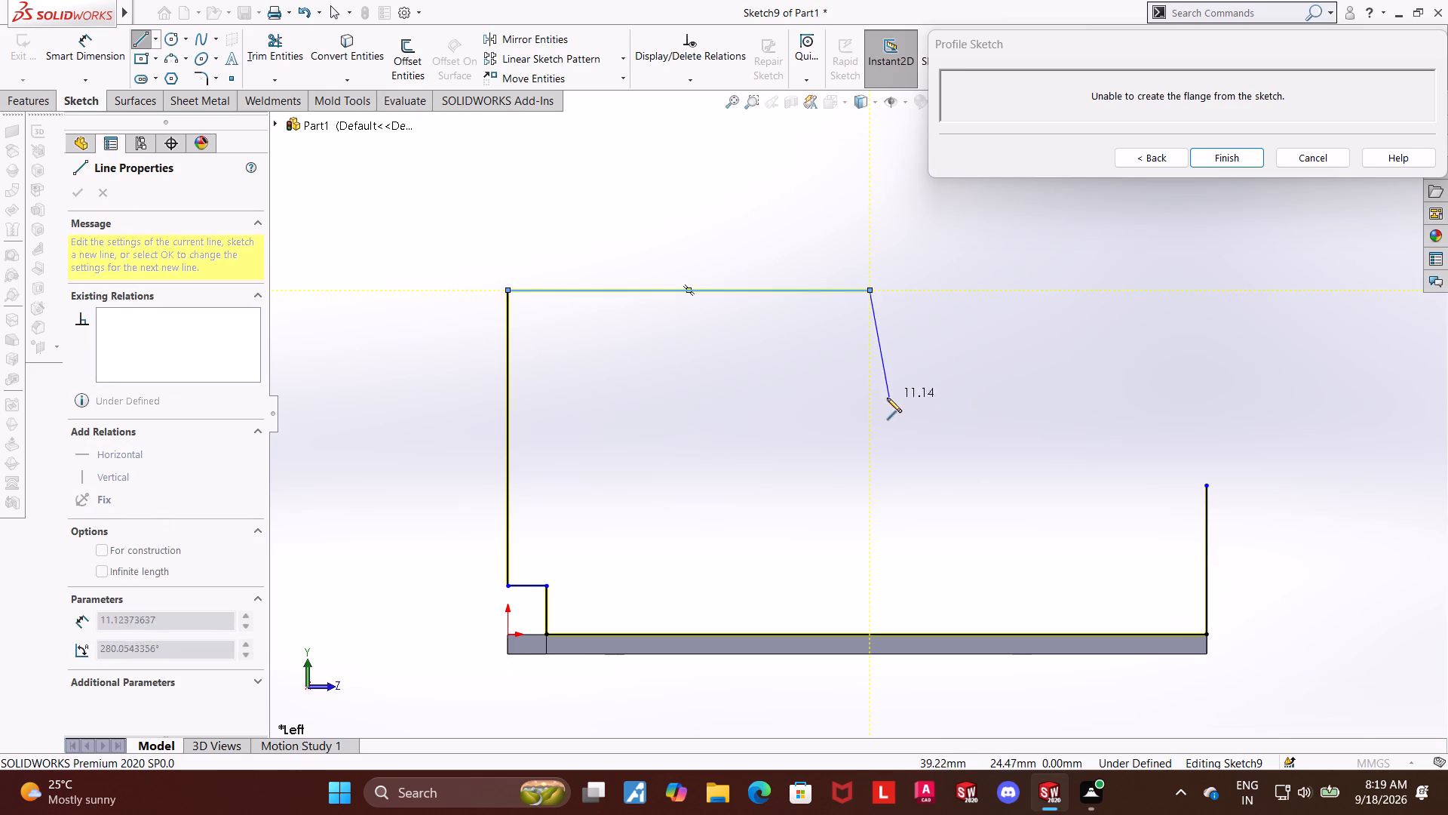
pyautogui.click(872, 395)
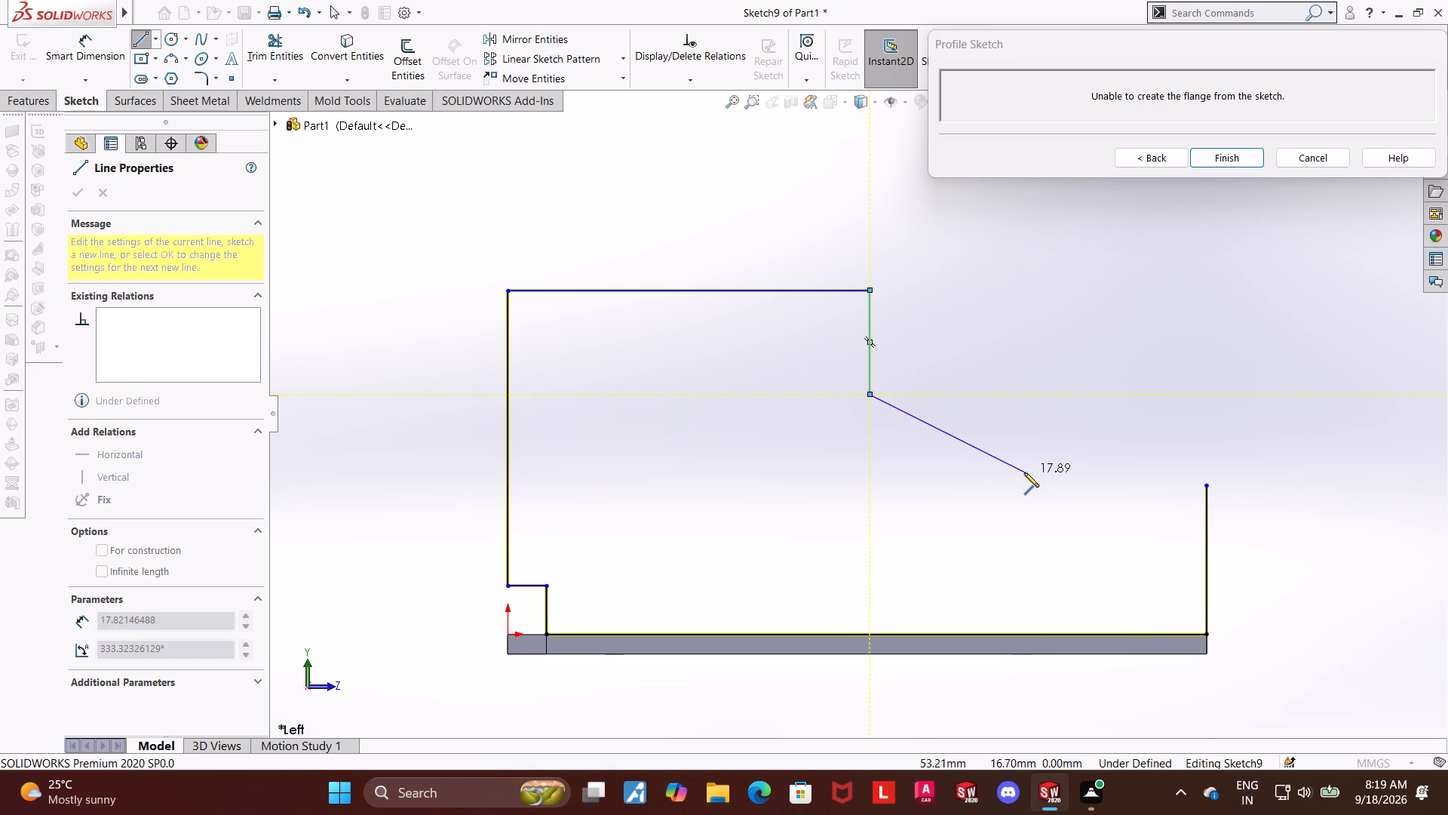
pyautogui.click(1024, 472)
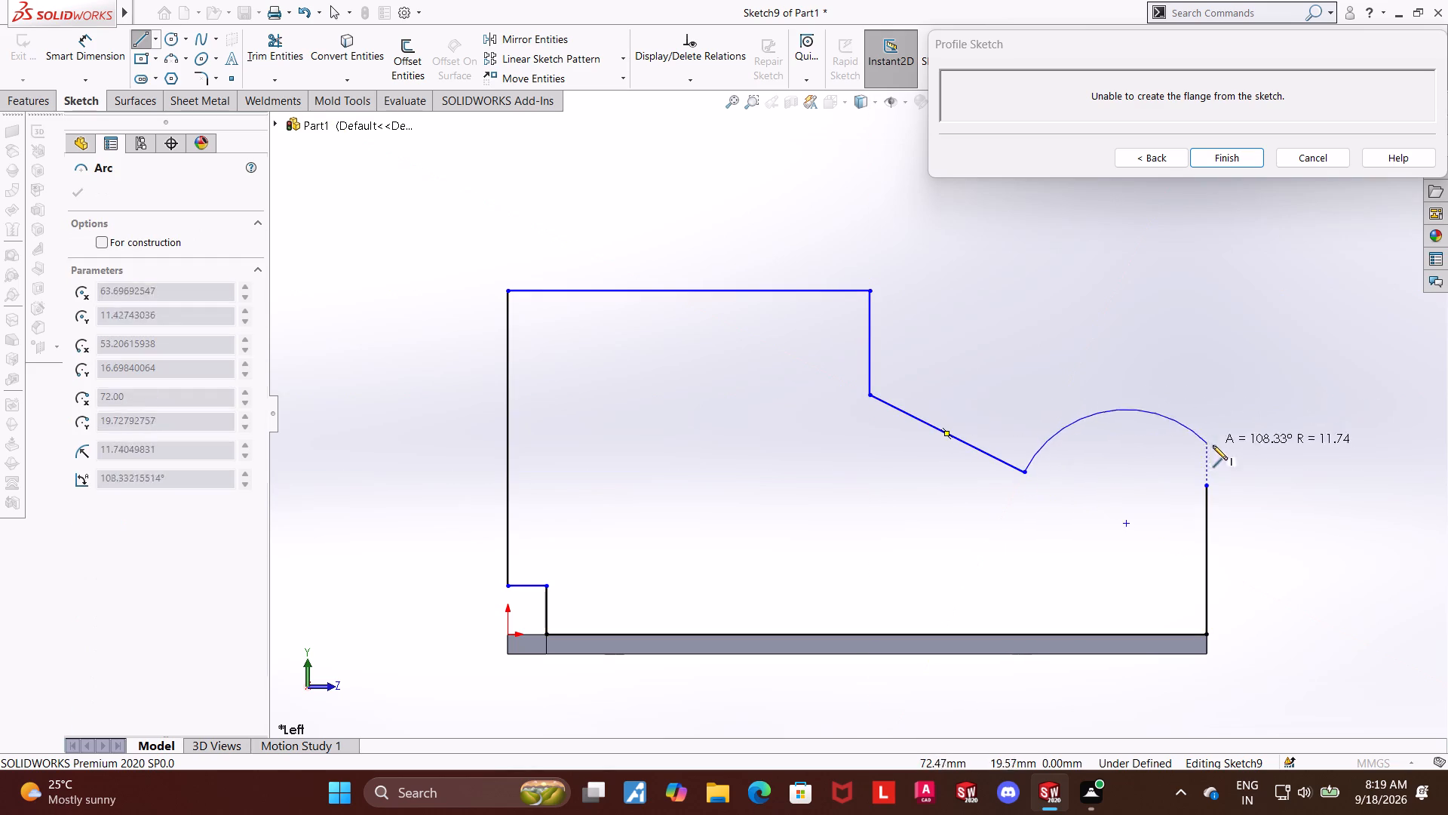
pyautogui.click(1207, 487)
pyautogui.press('Escape')
pyautogui.press('Escape')
pyautogui.press('Escape')
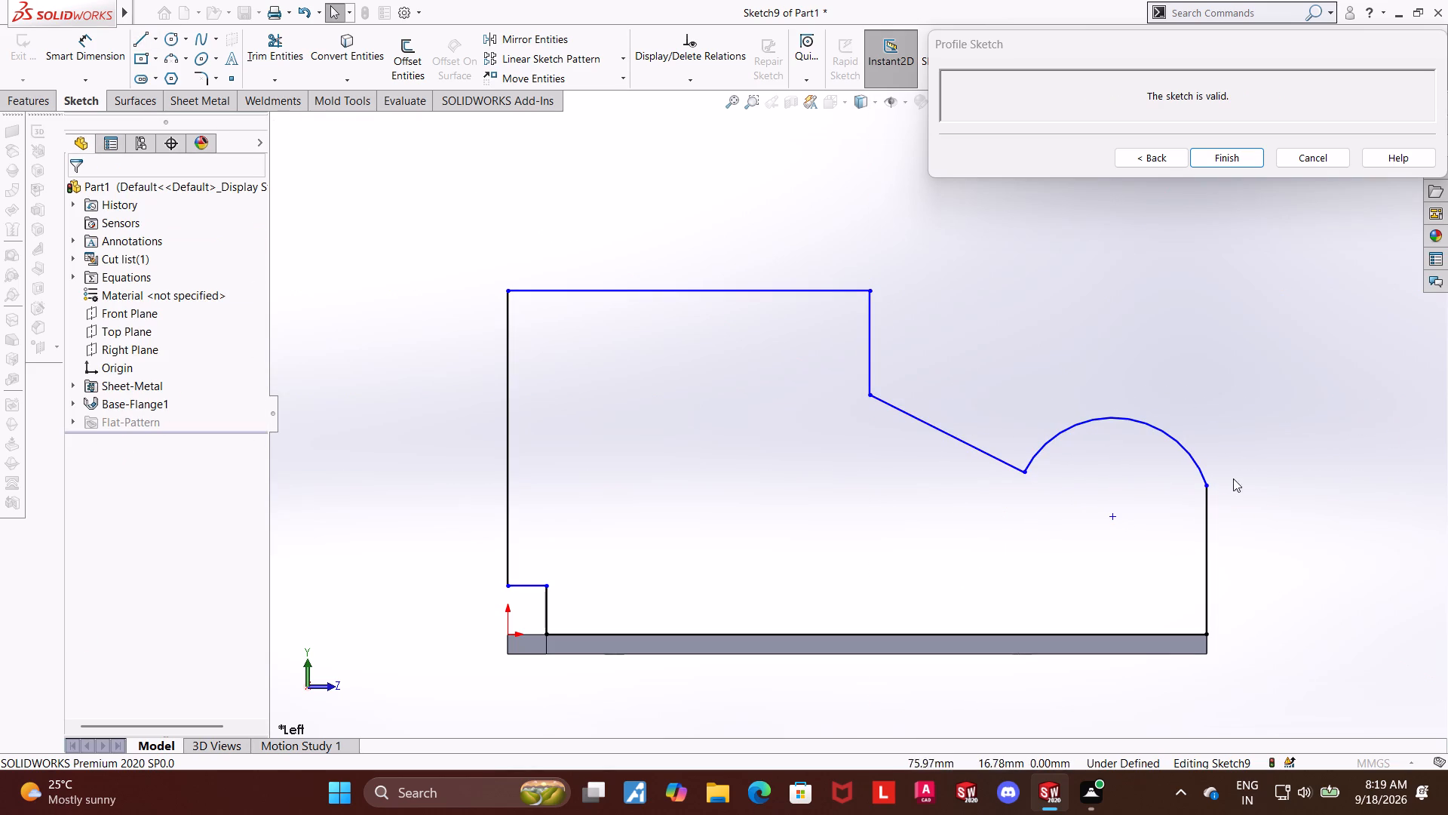
# Add a horizontal relation between the arc's centre and its end point on the short vertical side.
pyautogui.click(1209, 484)
pyautogui.keyDown('ctrl'); pyautogui.click(1115, 517); pyautogui.keyUp('ctrl')
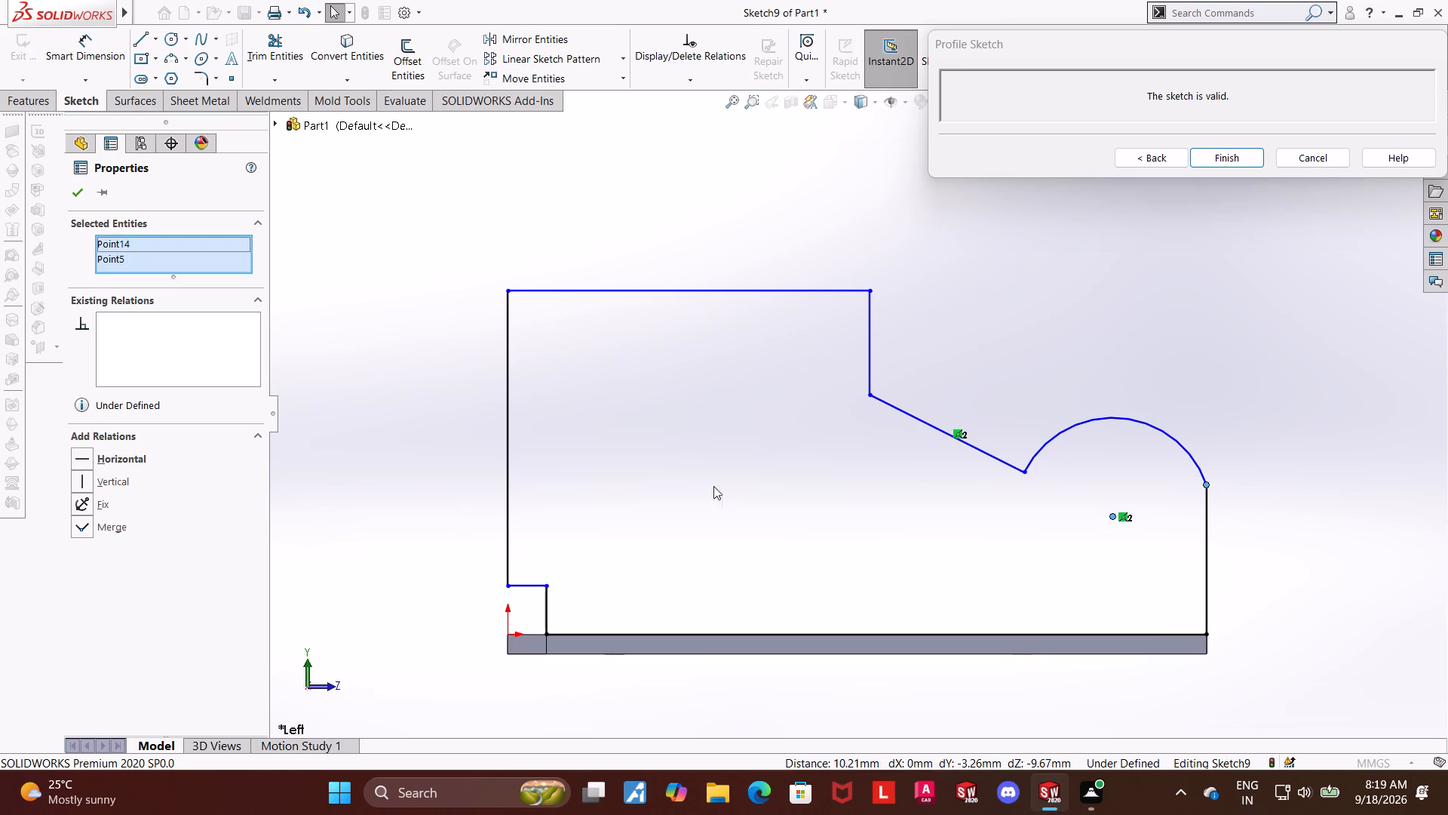
pyautogui.click(84, 458)
pyautogui.press('Escape')
pyautogui.press('Escape')
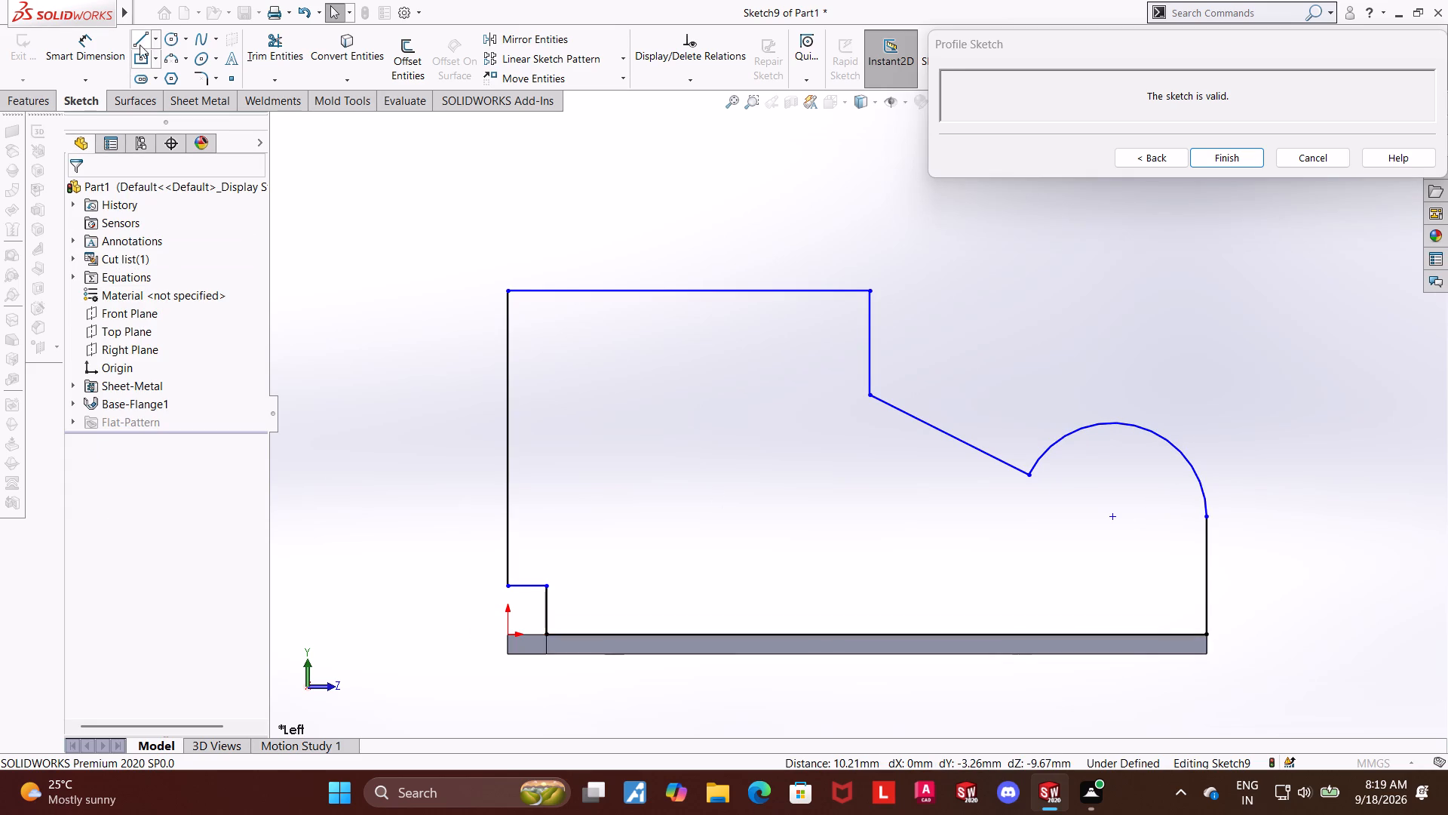
# Draw a sloped centerline from the arc's centre, passing beneath the sloped line to beyond its upper corner.
pyautogui.click(153, 39)
pyautogui.click(155, 75)
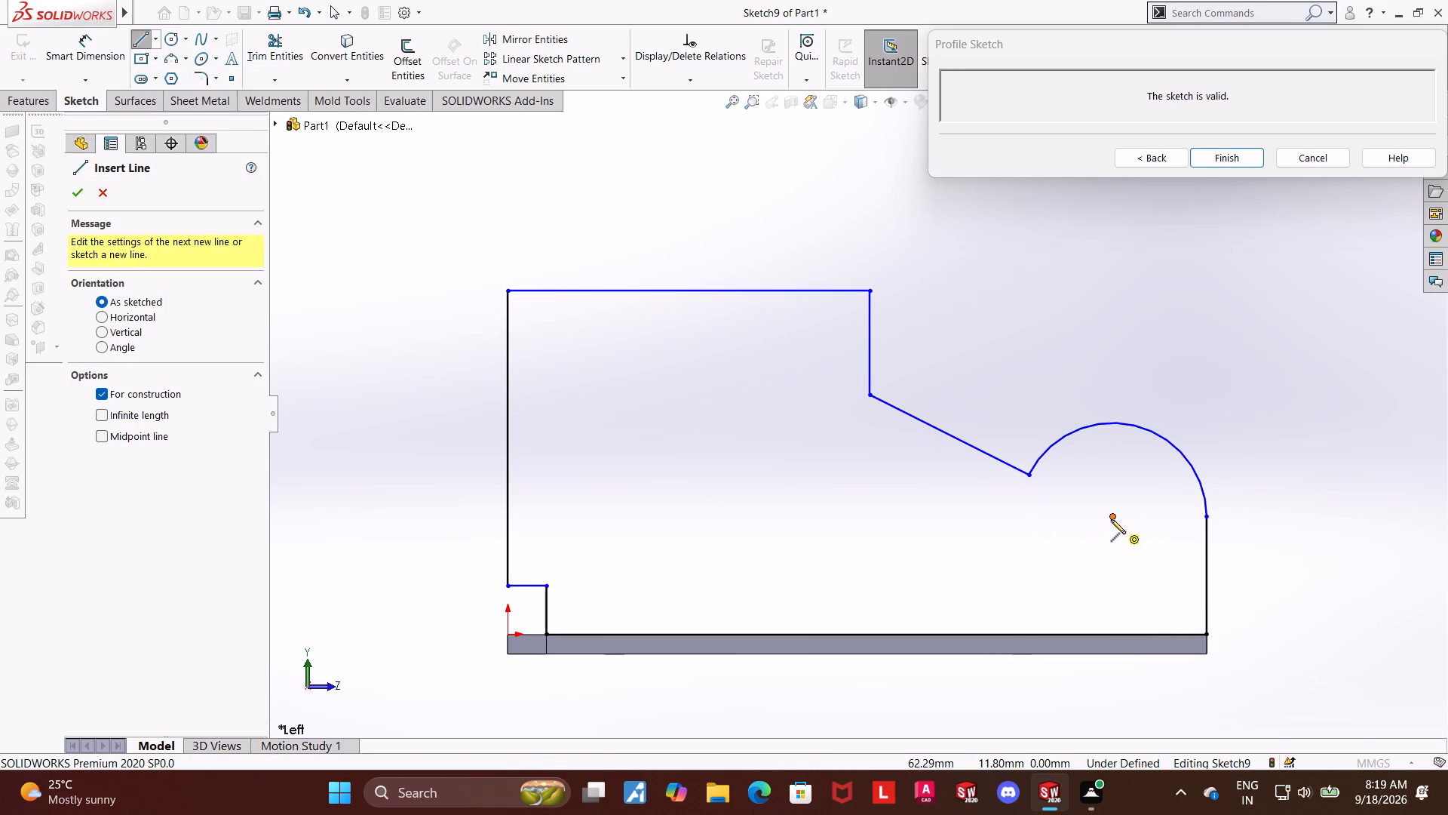
pyautogui.click(1111, 519)
pyautogui.click(818, 415)
pyautogui.press('Escape')
pyautogui.press('Escape')
# Dimension the angle between the sloped centerline and the profile's bottom line to 20°.
pyautogui.click(77, 48)
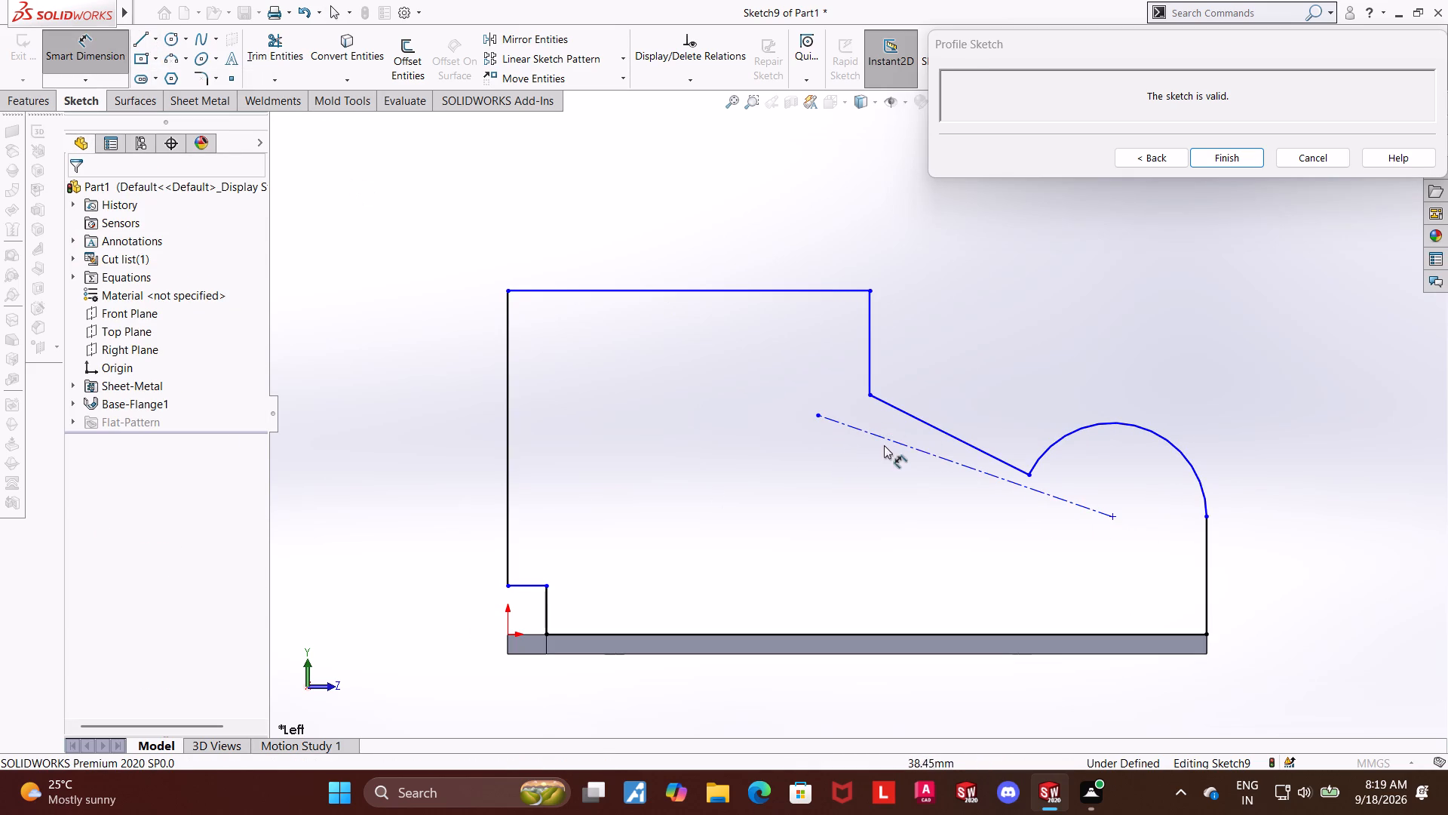
pyautogui.click(888, 440)
pyautogui.click(883, 634)
pyautogui.click(878, 578)
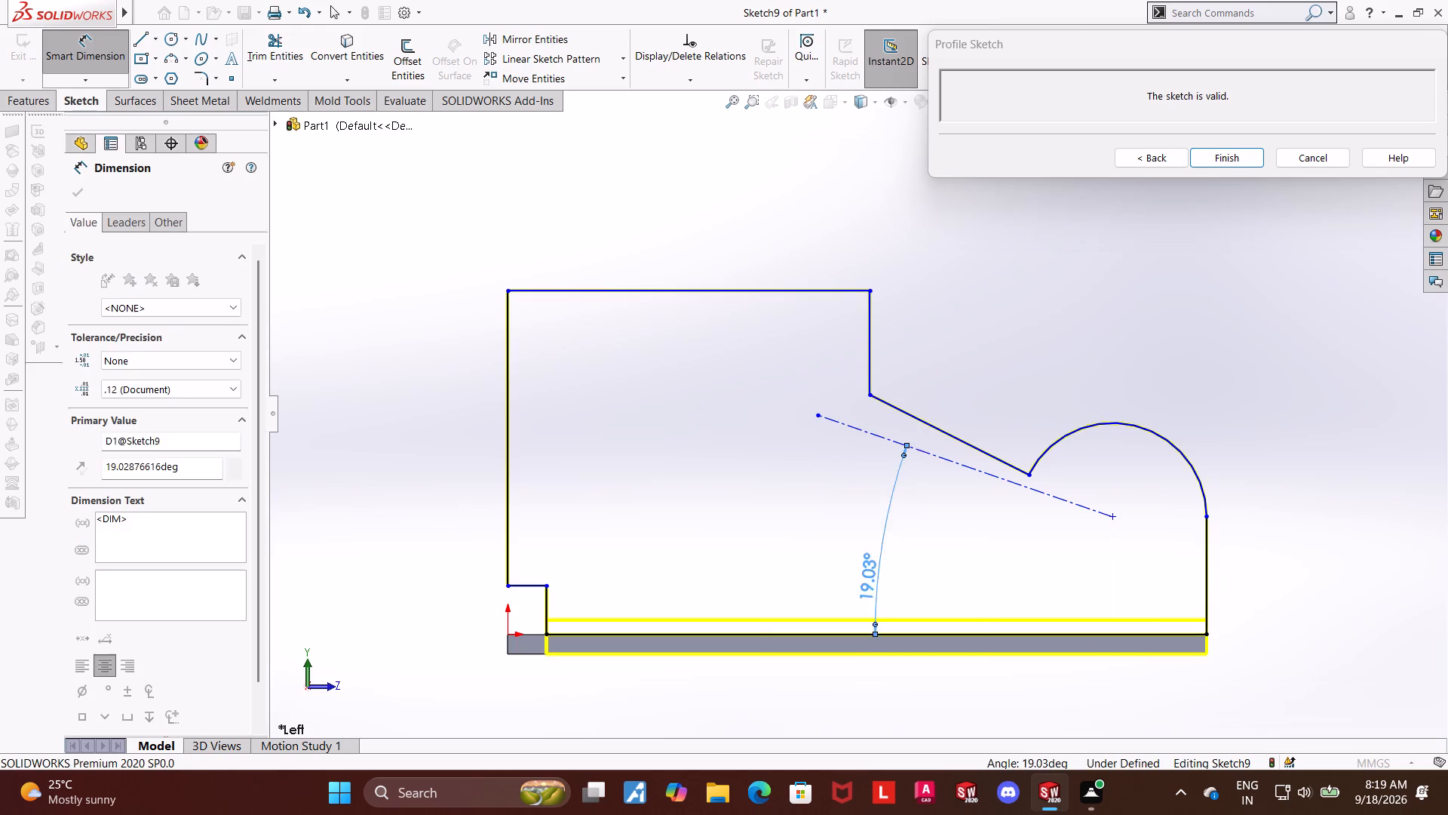
pyautogui.write('20')
pyautogui.press('Return')
pyautogui.press('Escape')
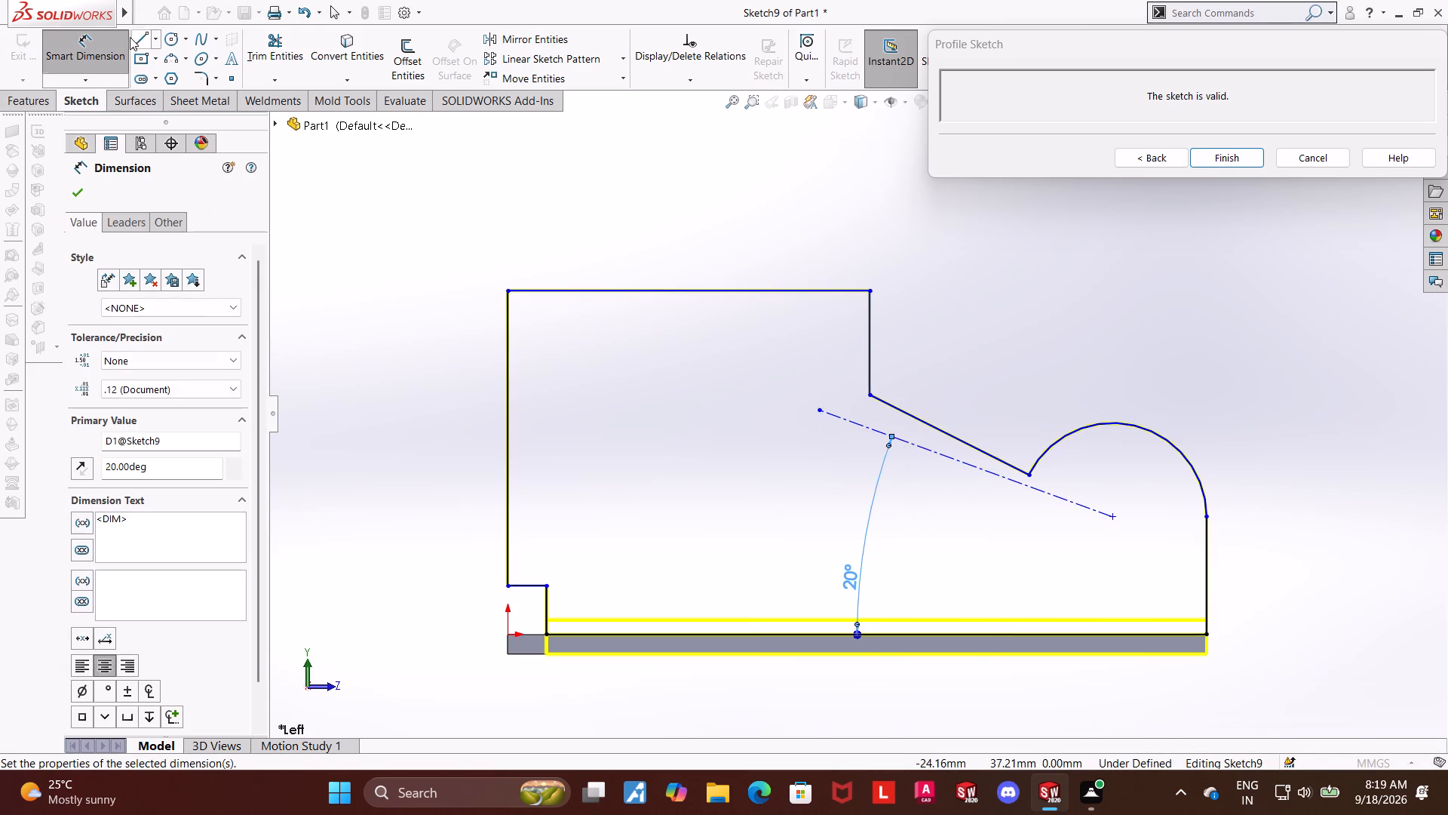
pyautogui.press('Escape')
# Make the sloped profile line collinear with the 20° centerline.
pyautogui.click(938, 427)
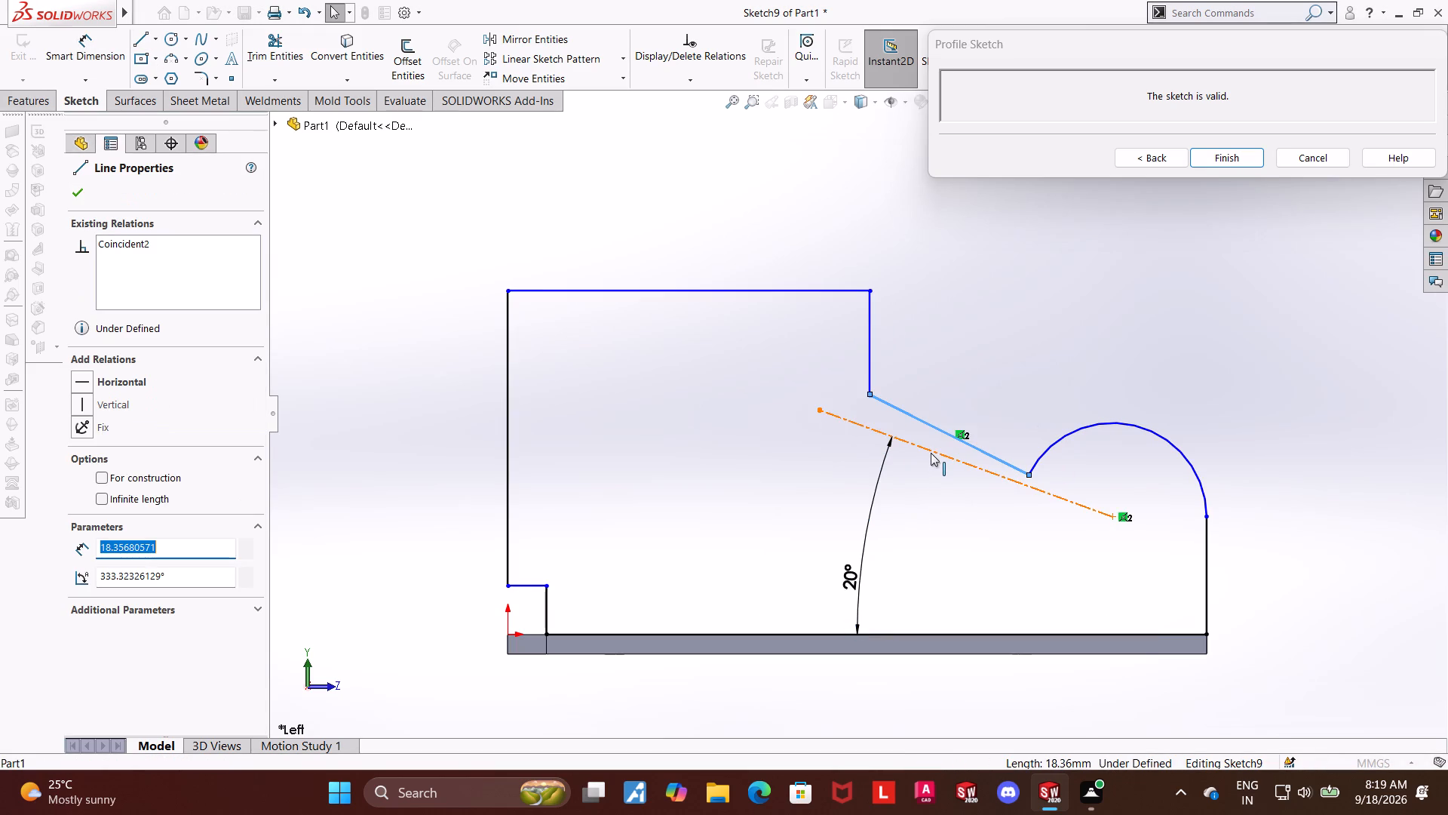
pyautogui.click(931, 453)
pyautogui.keyDown('ctrl'); pyautogui.click(919, 419); pyautogui.keyUp('ctrl')
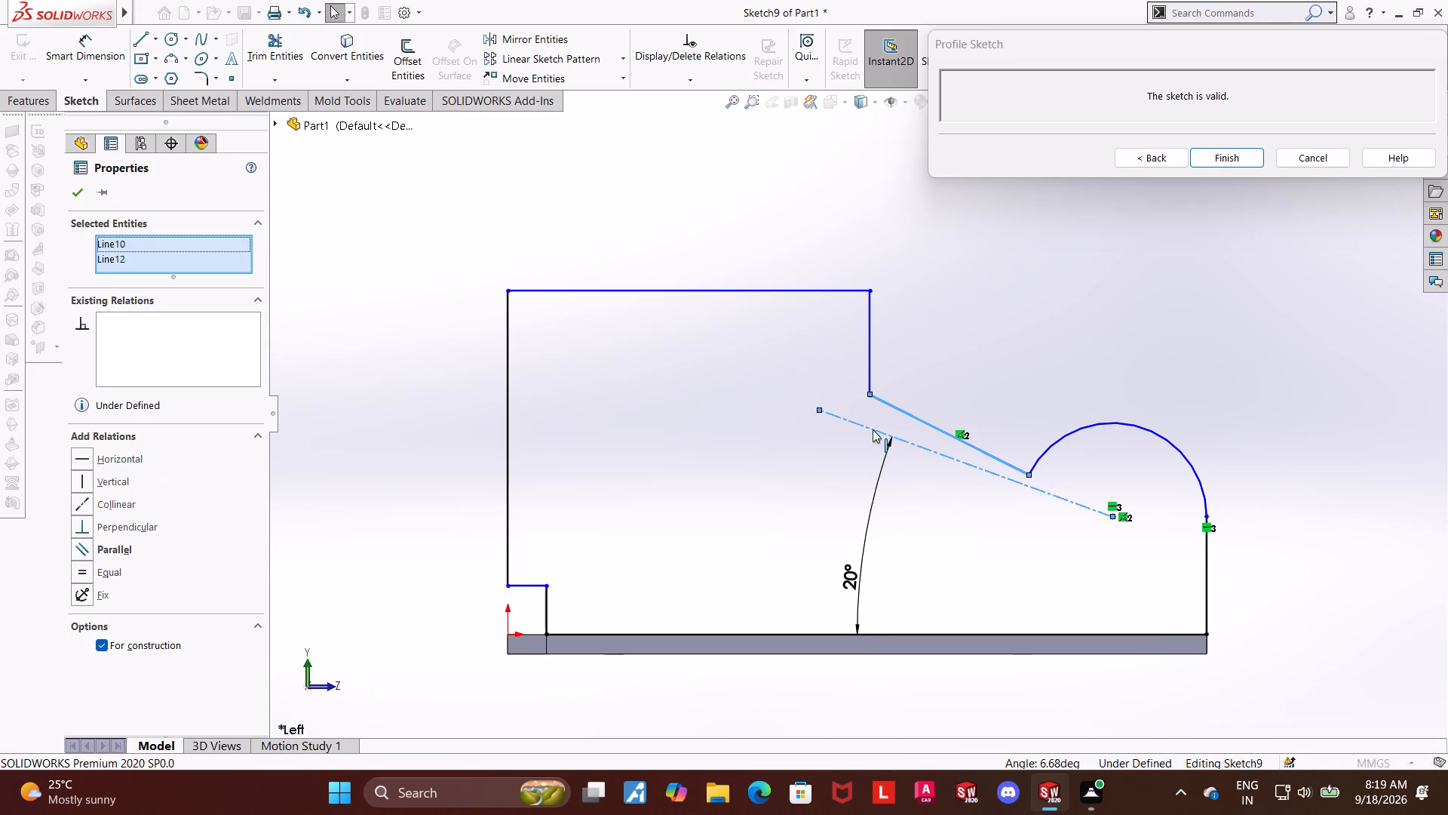
pyautogui.click(78, 509)
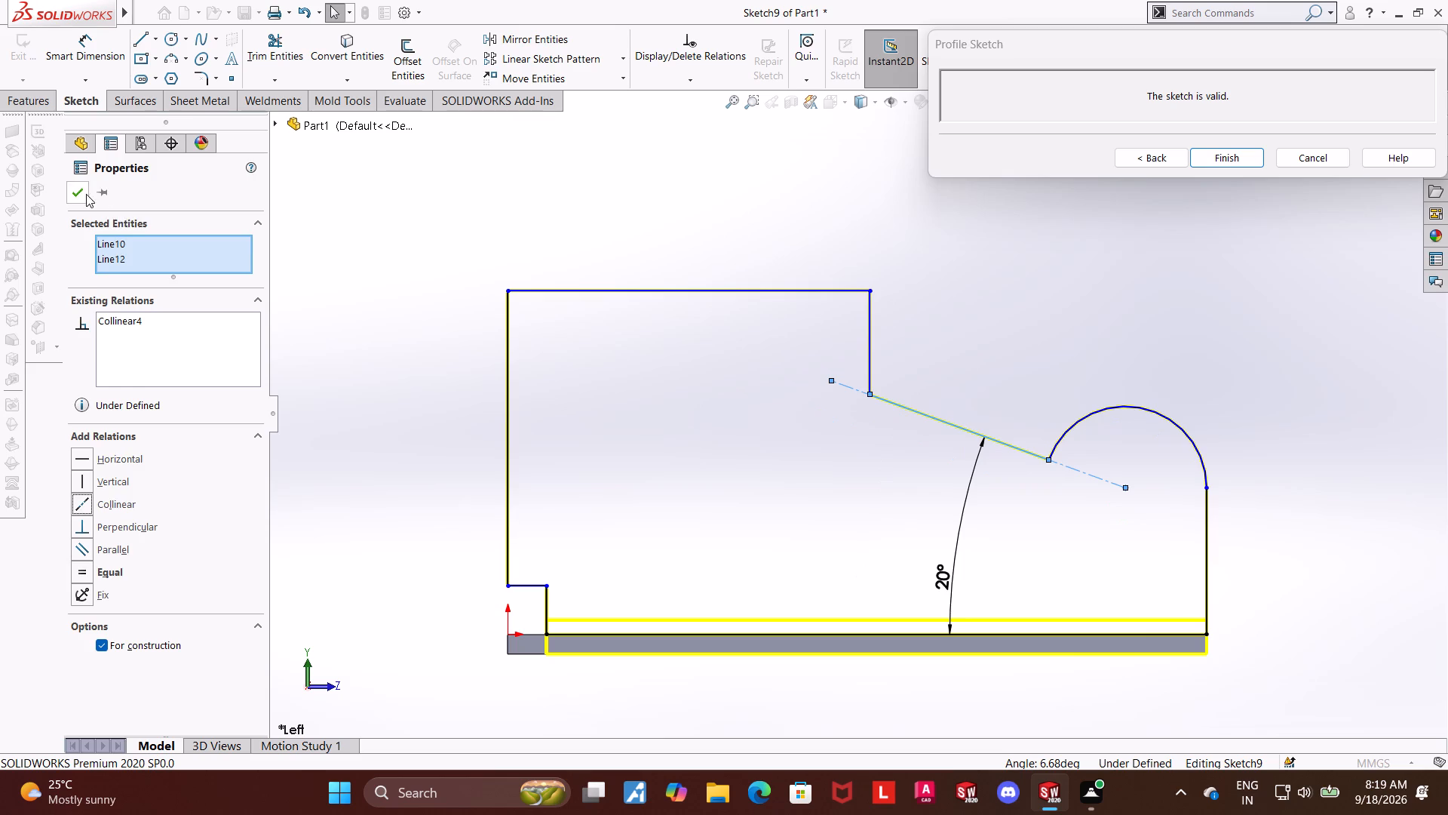
pyautogui.click(81, 190)
pyautogui.press('Escape')
pyautogui.press('Escape')
# Dimension the arc's centre 16 mm above the base plate's lower edge.
pyautogui.click(70, 48)
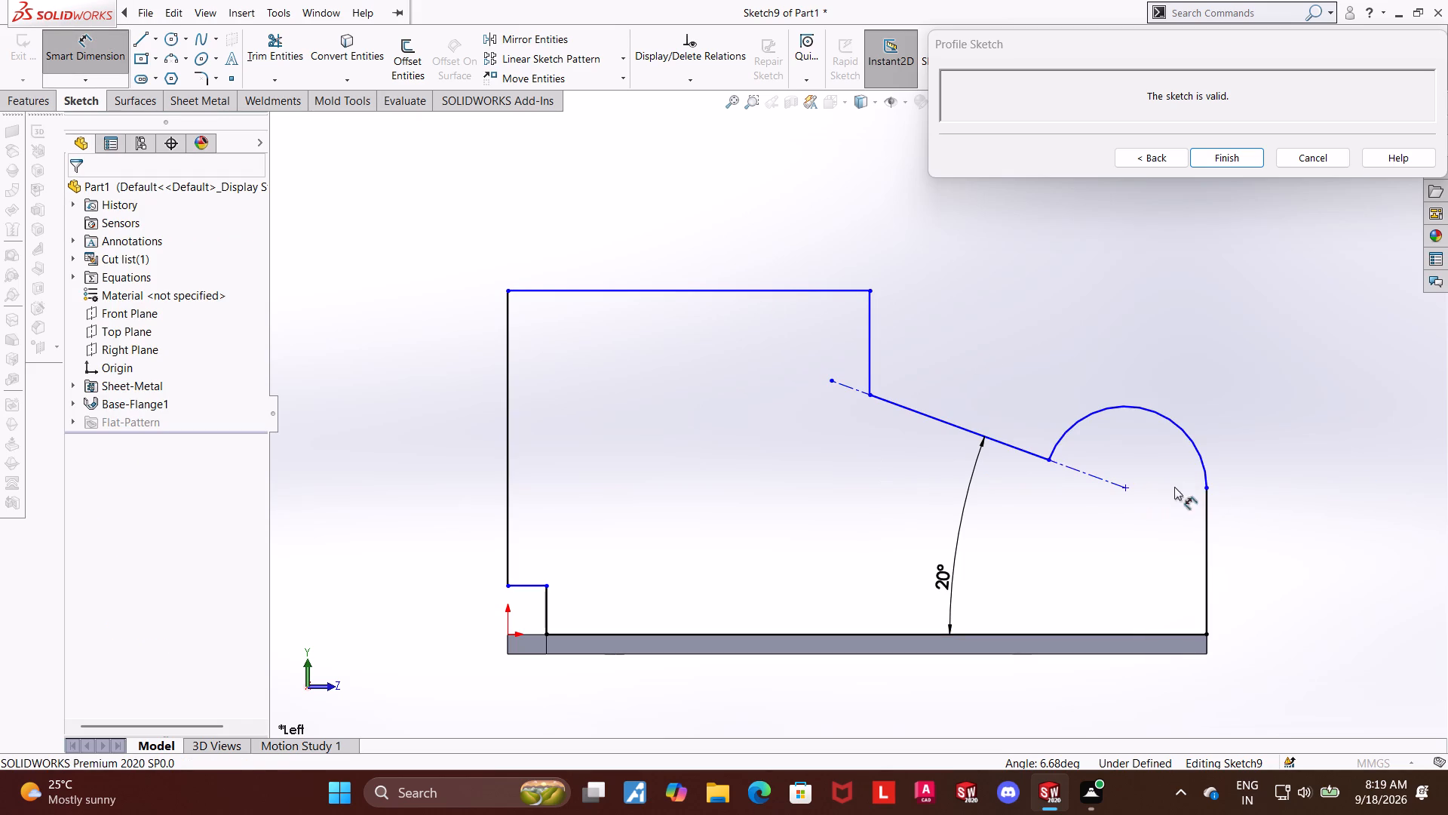
pyautogui.click(1126, 486)
pyautogui.click(1177, 657)
pyautogui.click(1327, 583)
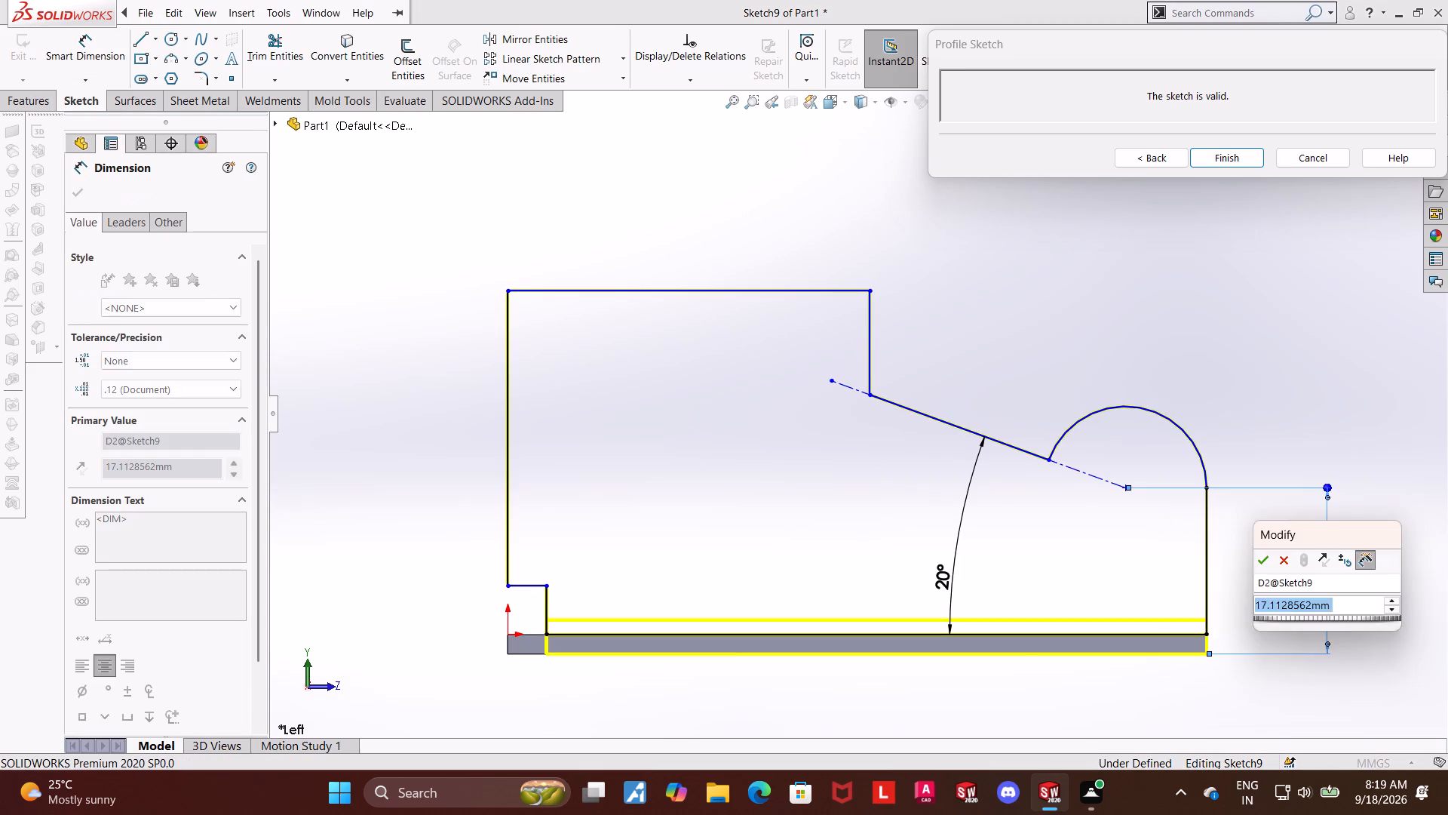
pyautogui.write('16')
pyautogui.press('Return')
pyautogui.press('Escape')
pyautogui.press('Escape')
# Dimension the arc at the profile's rounded end to a radius of 8 mm.
pyautogui.click(63, 45)
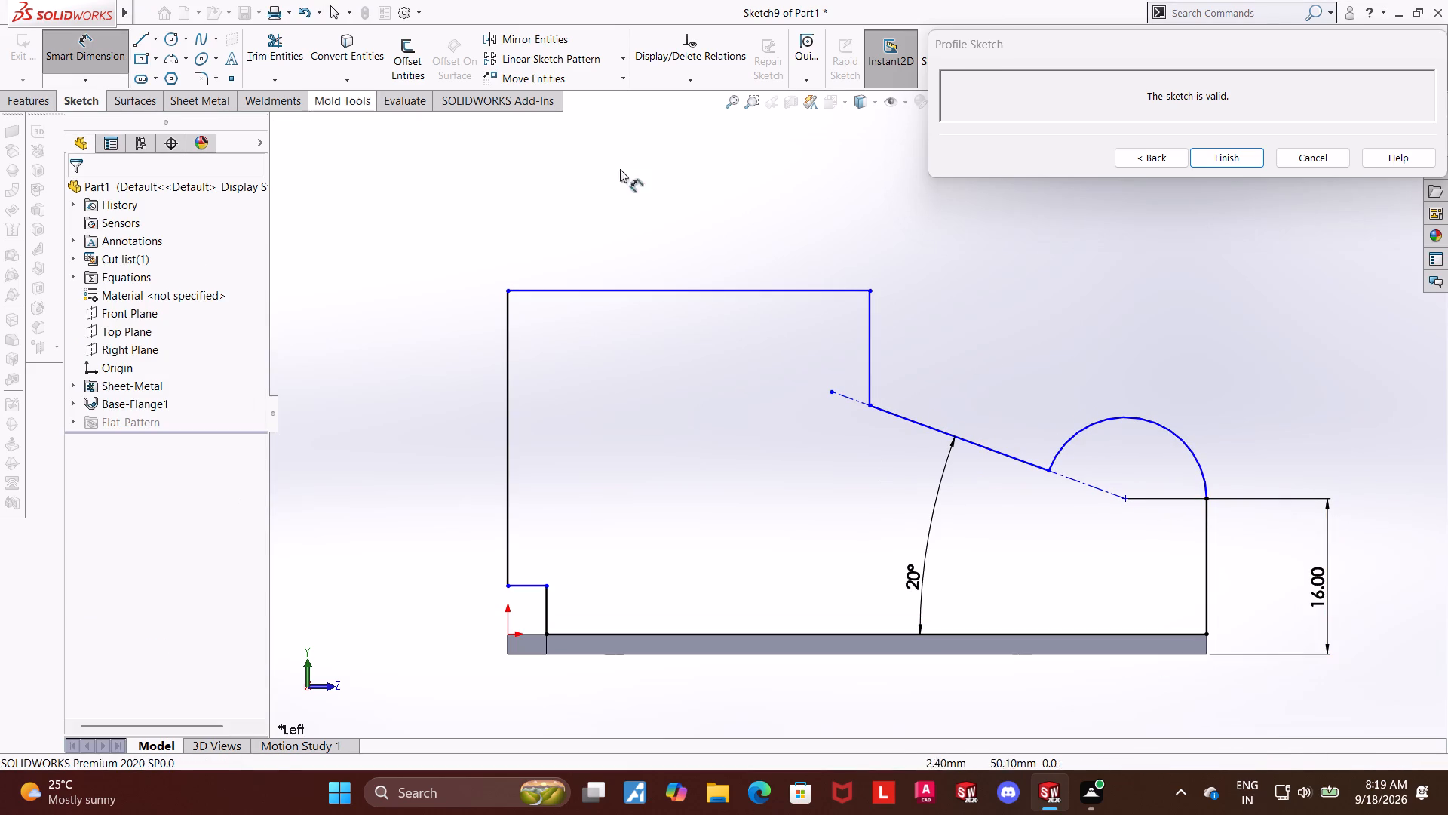
pyautogui.click(1190, 457)
pyautogui.click(1235, 421)
pyautogui.press('8')
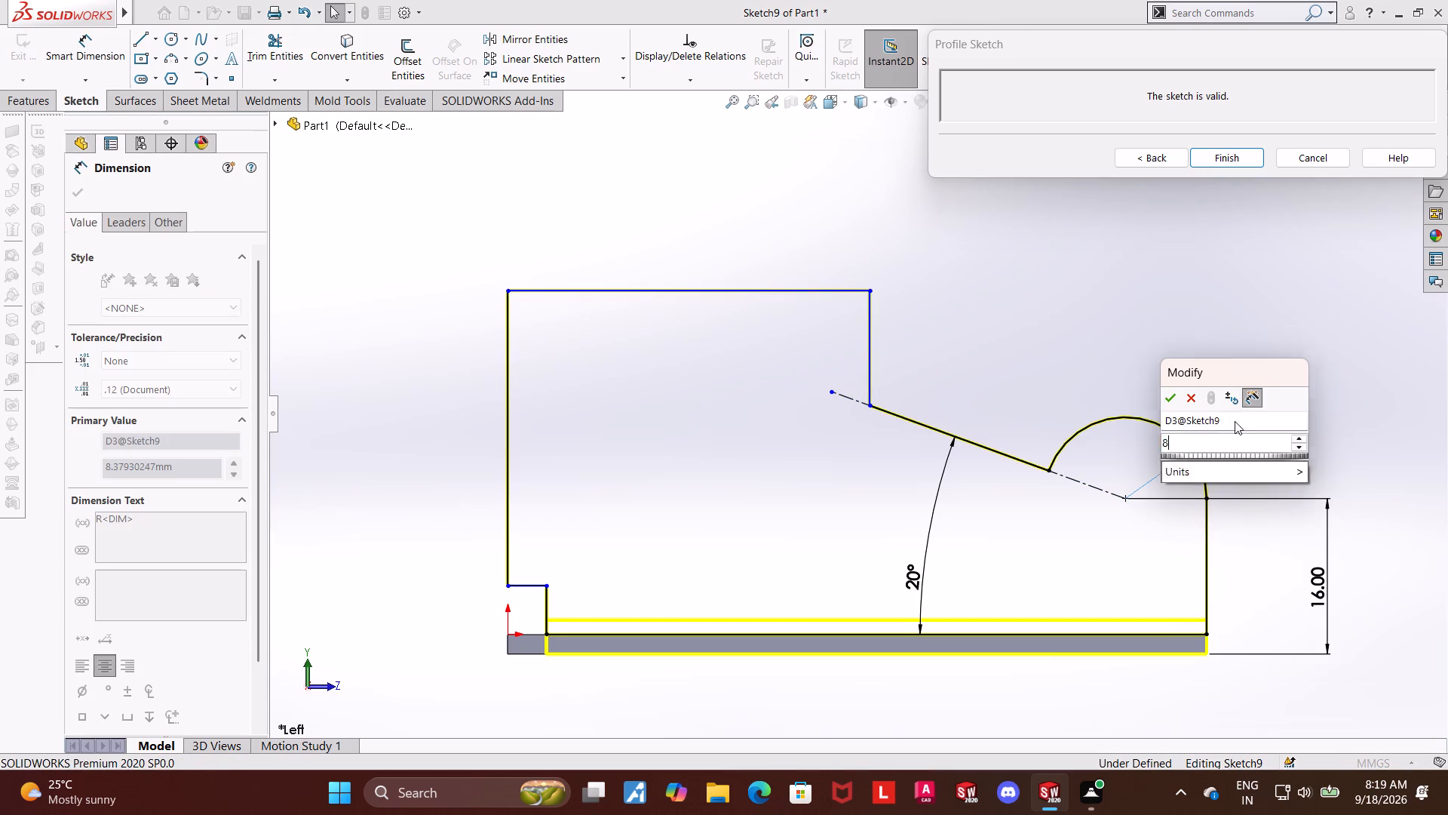
pyautogui.press('Return')
pyautogui.press('Escape')
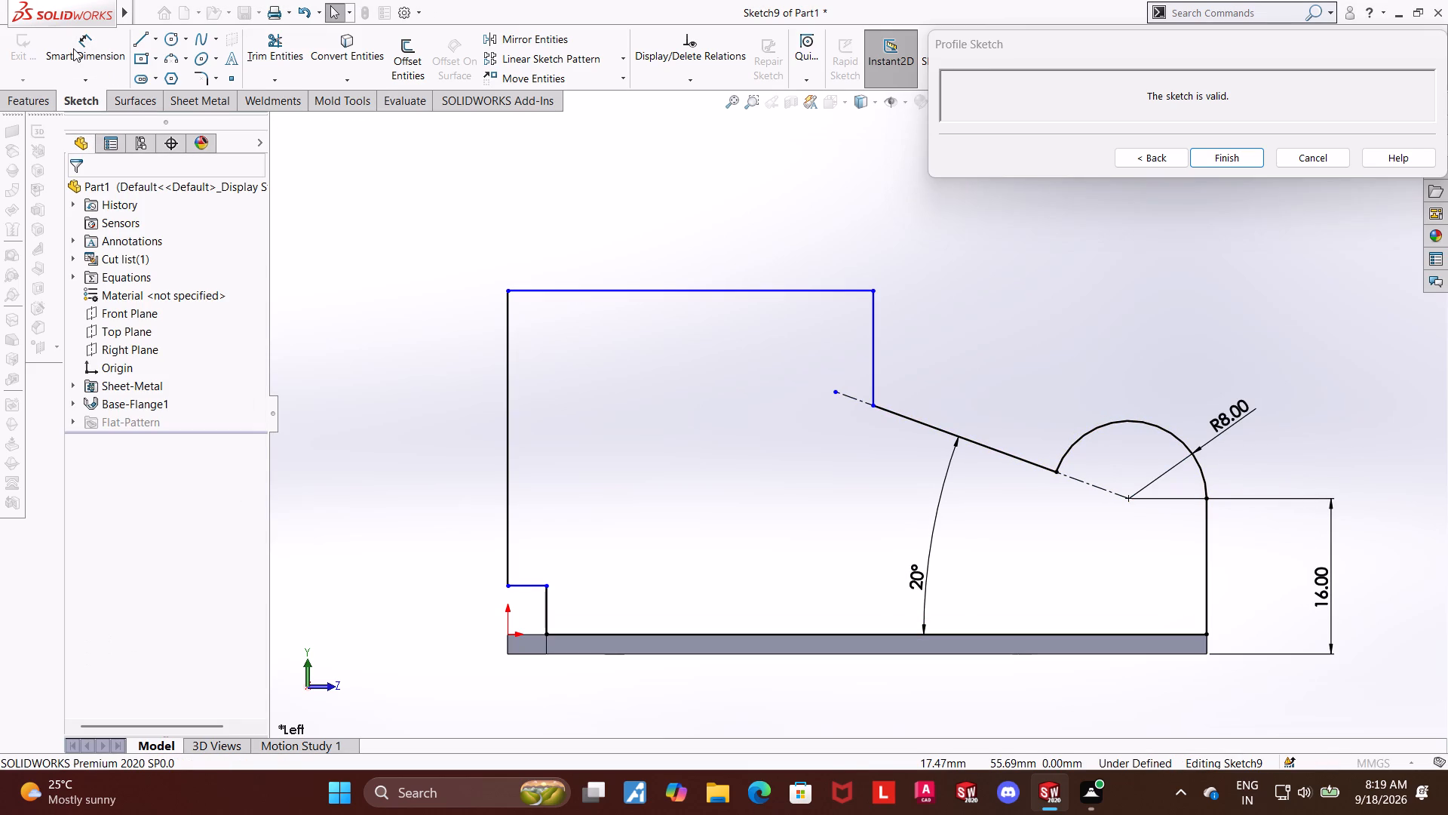
# Dimension the profile's top horizontal line to a length of 44 mm.
pyautogui.click(73, 48)
pyautogui.click(665, 292)
pyautogui.doubleClick(664, 249)
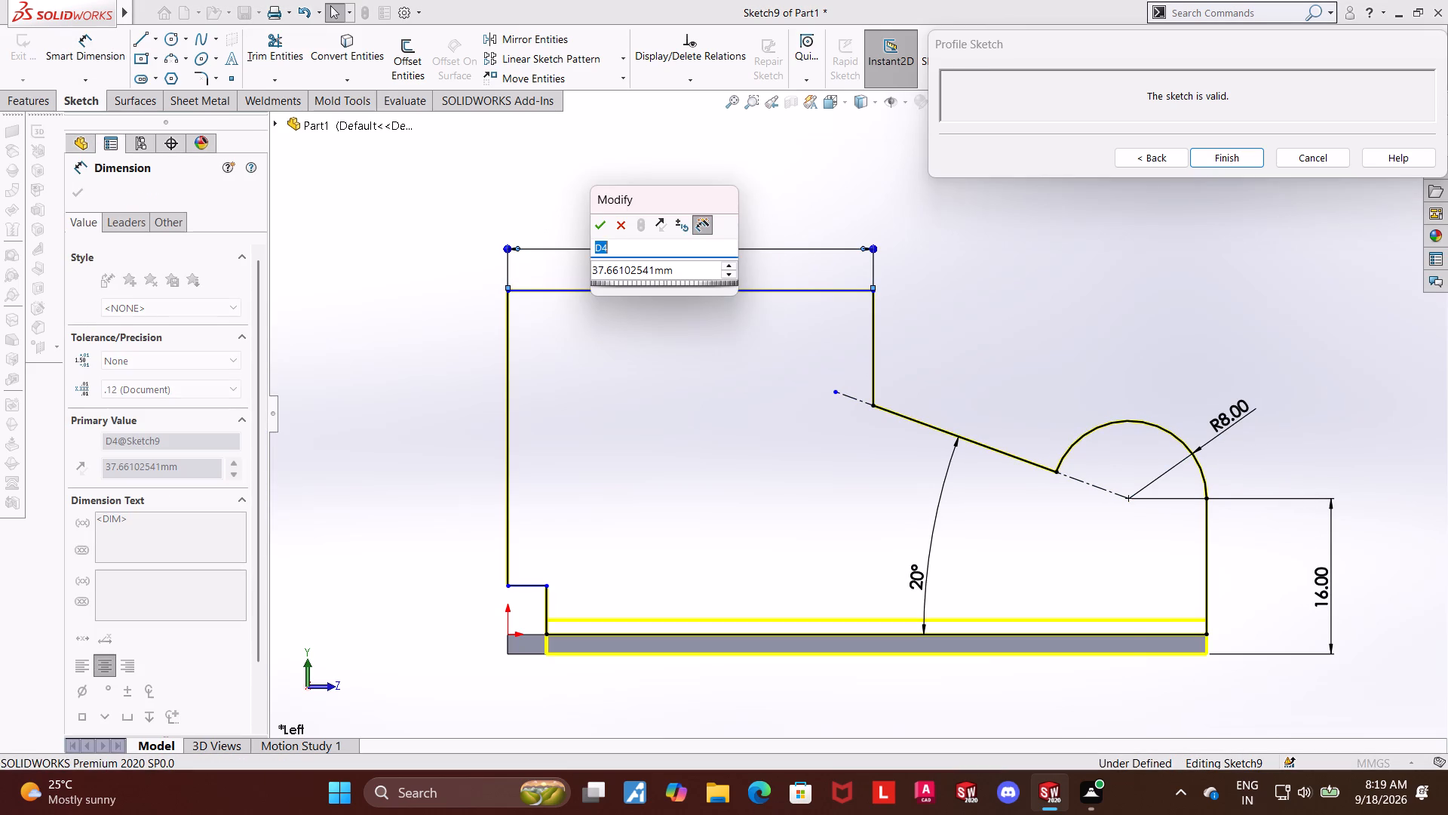
pyautogui.write('45')
pyautogui.press('BackSpace')
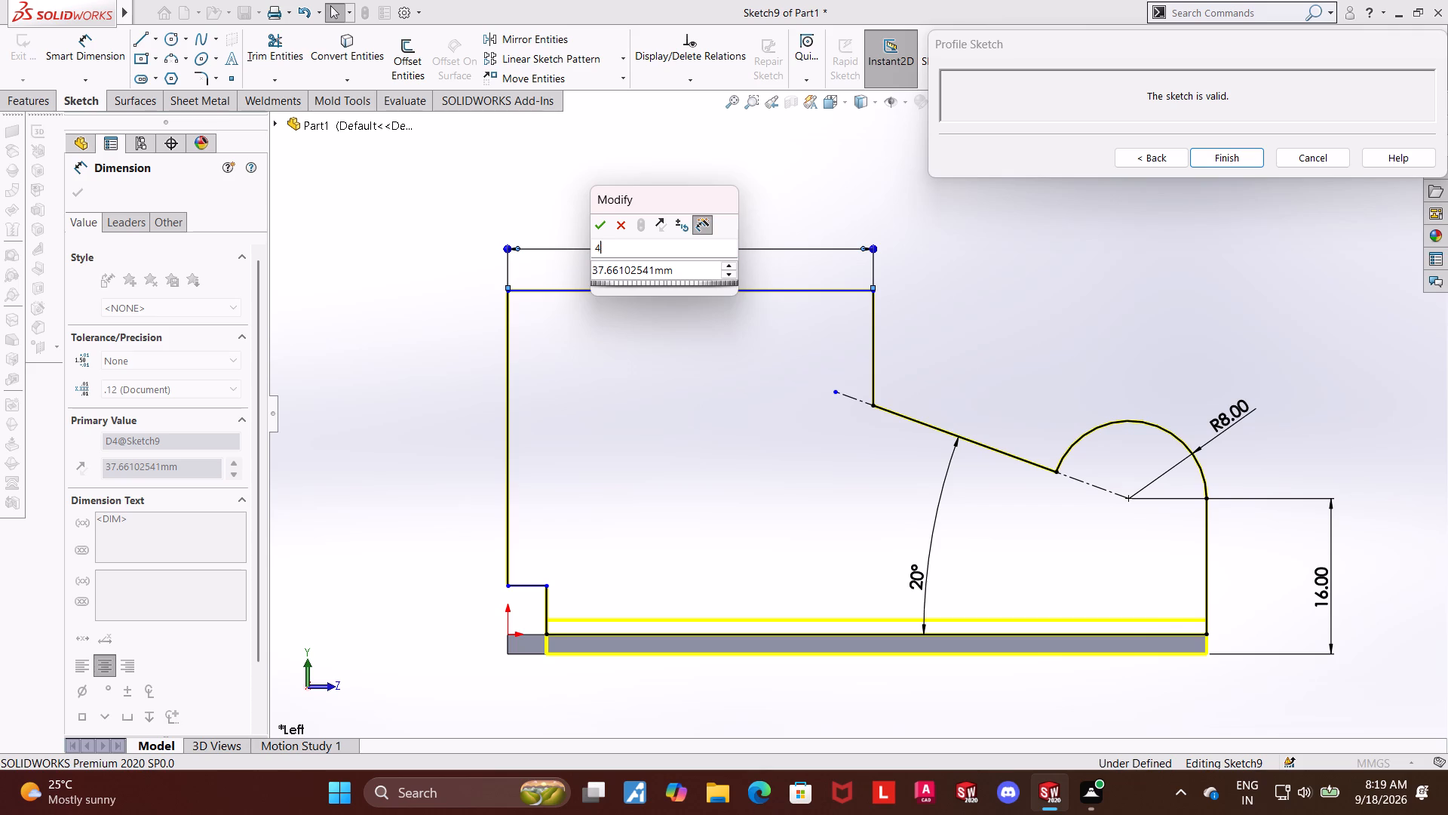
pyautogui.press('4')
pyautogui.press('Return')
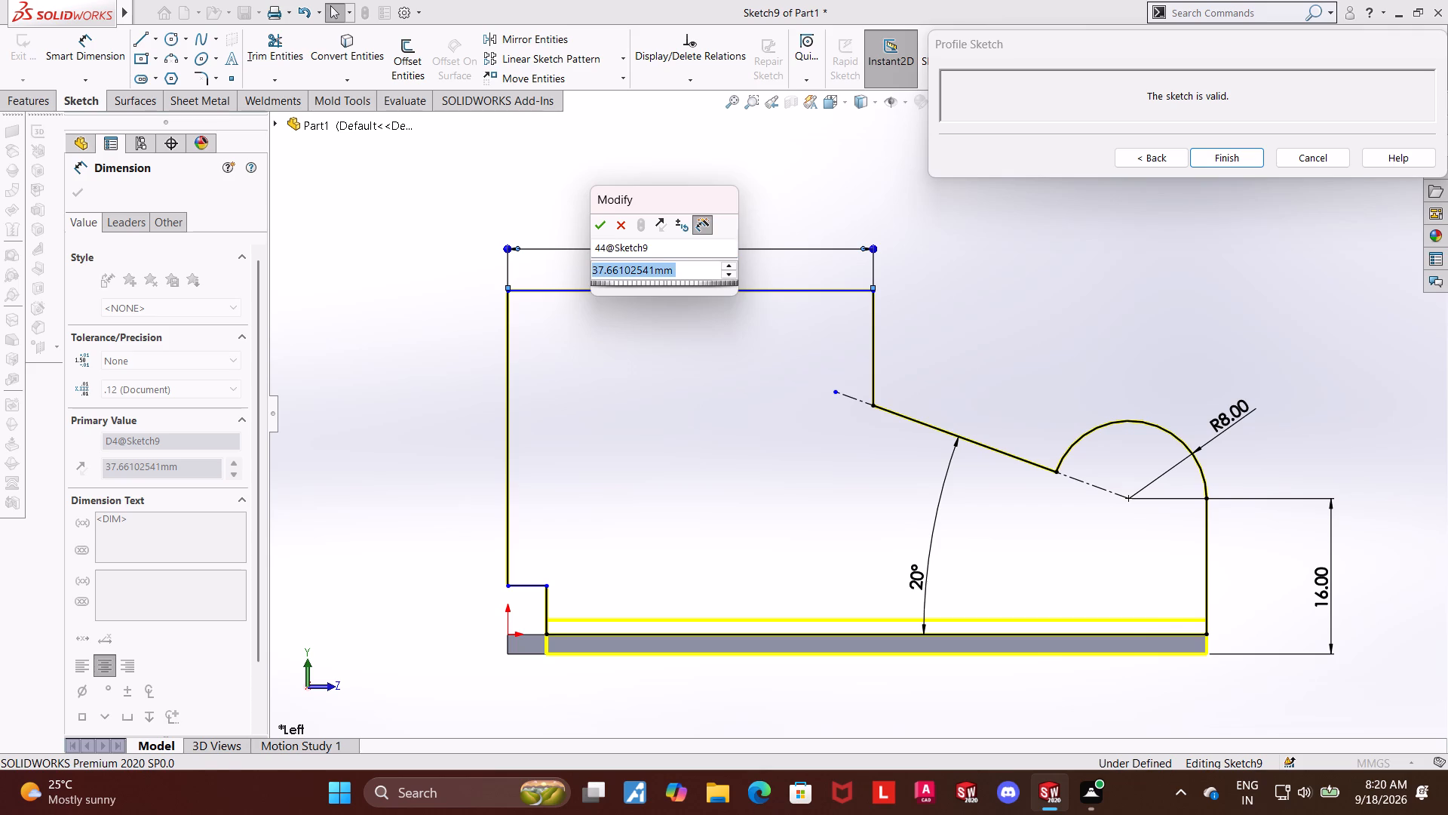
pyautogui.write('44')
pyautogui.press('Return')
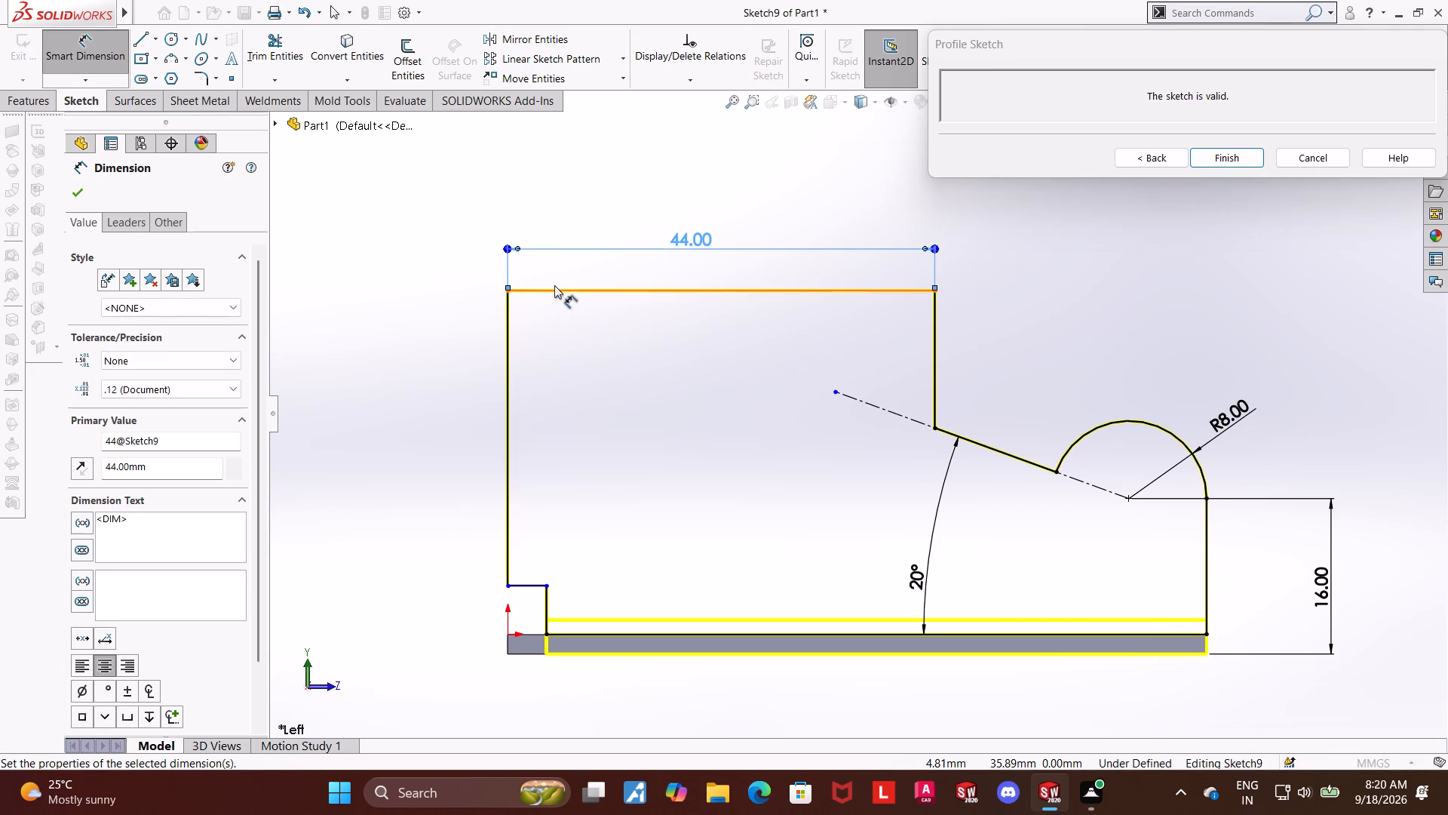
# Dimension the profile's top line 45 mm above the base plate's lower edge.
pyautogui.click(554, 285)
pyautogui.click(624, 293)
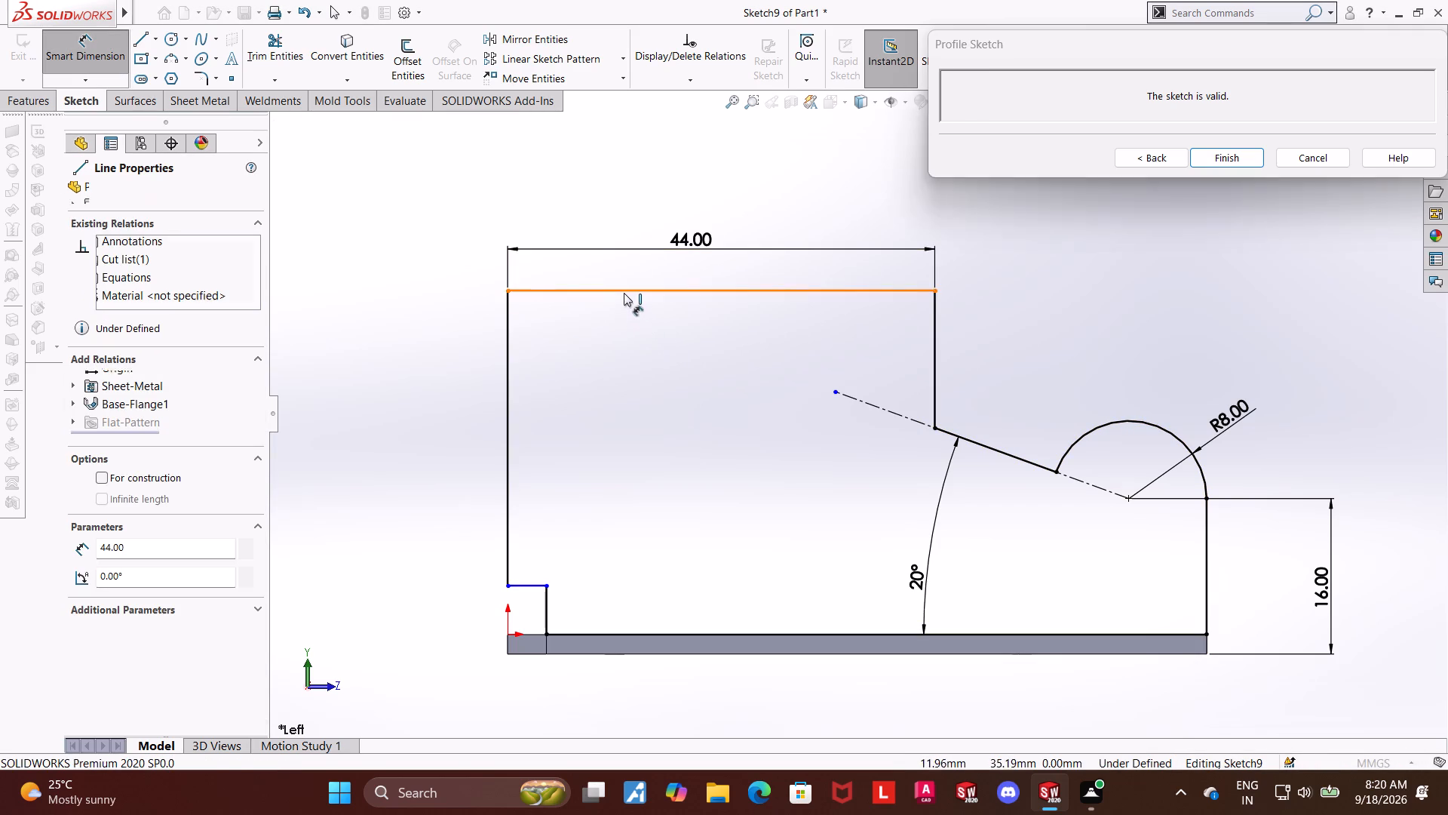
pyautogui.click(597, 654)
pyautogui.click(394, 533)
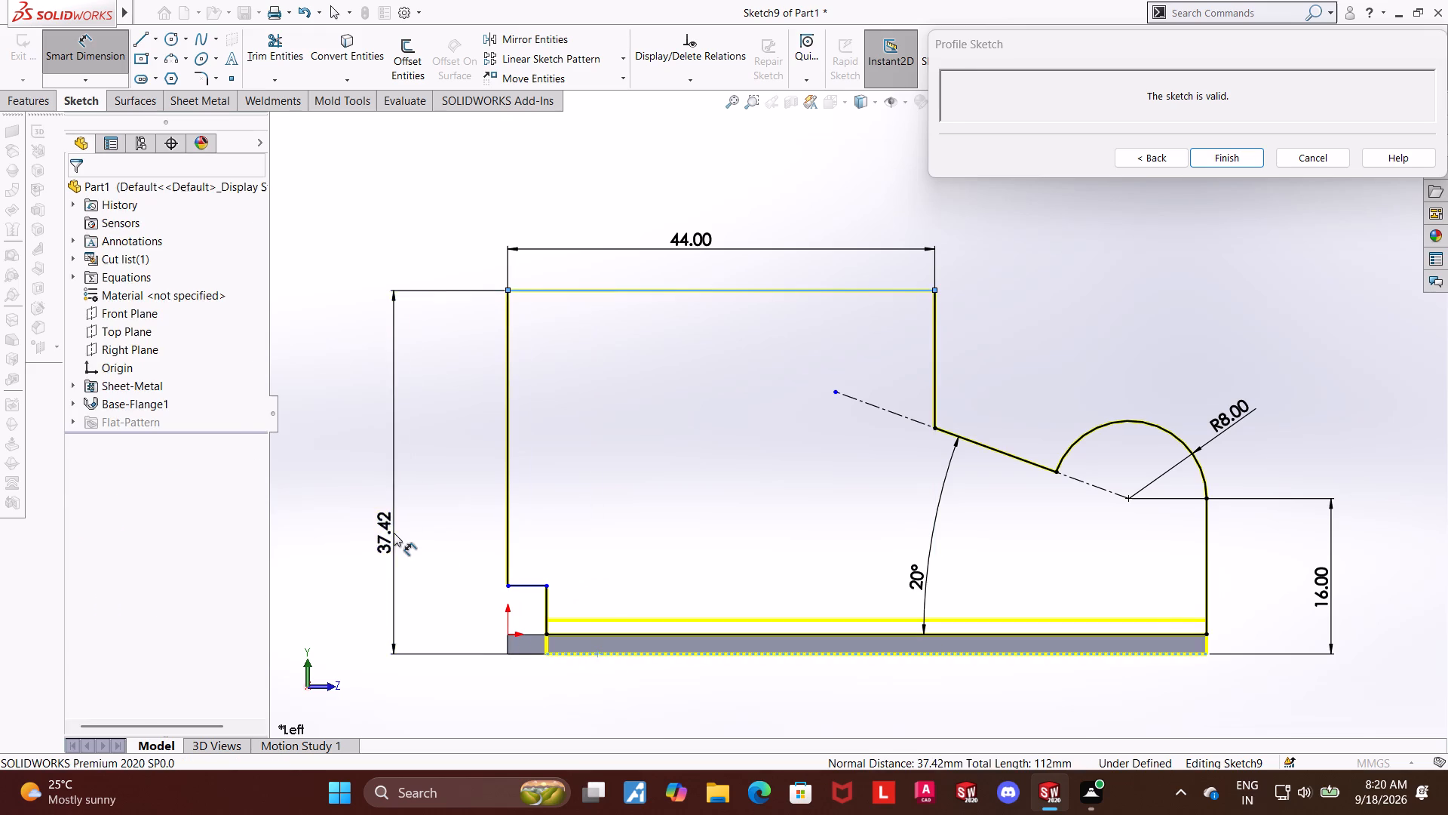
pyautogui.write('45')
pyautogui.press('Return')
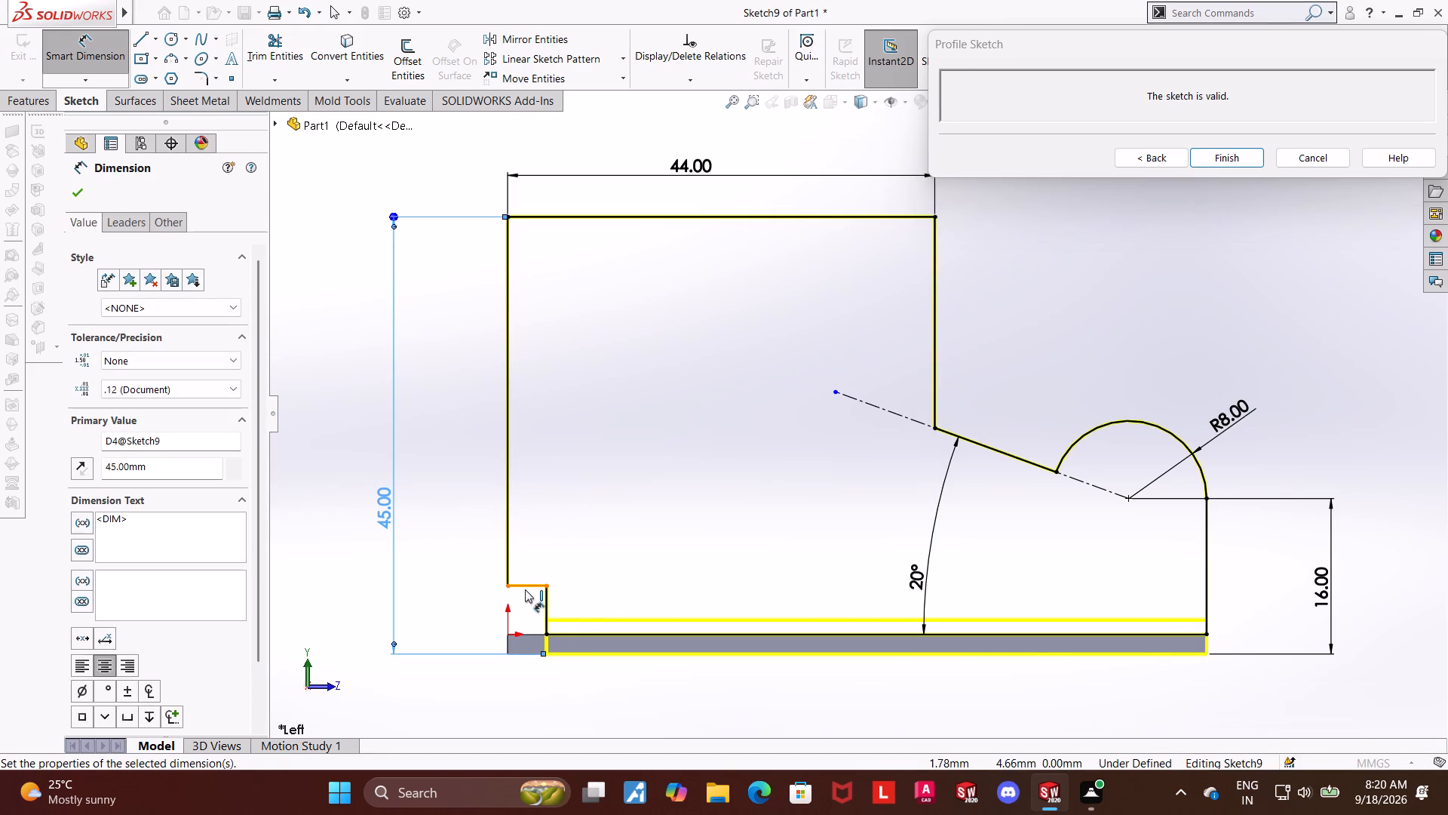
# Dimension the short horizontal line of the corner notch 5 mm above the base plate's lower edge.
pyautogui.click(525, 589)
pyautogui.click(524, 654)
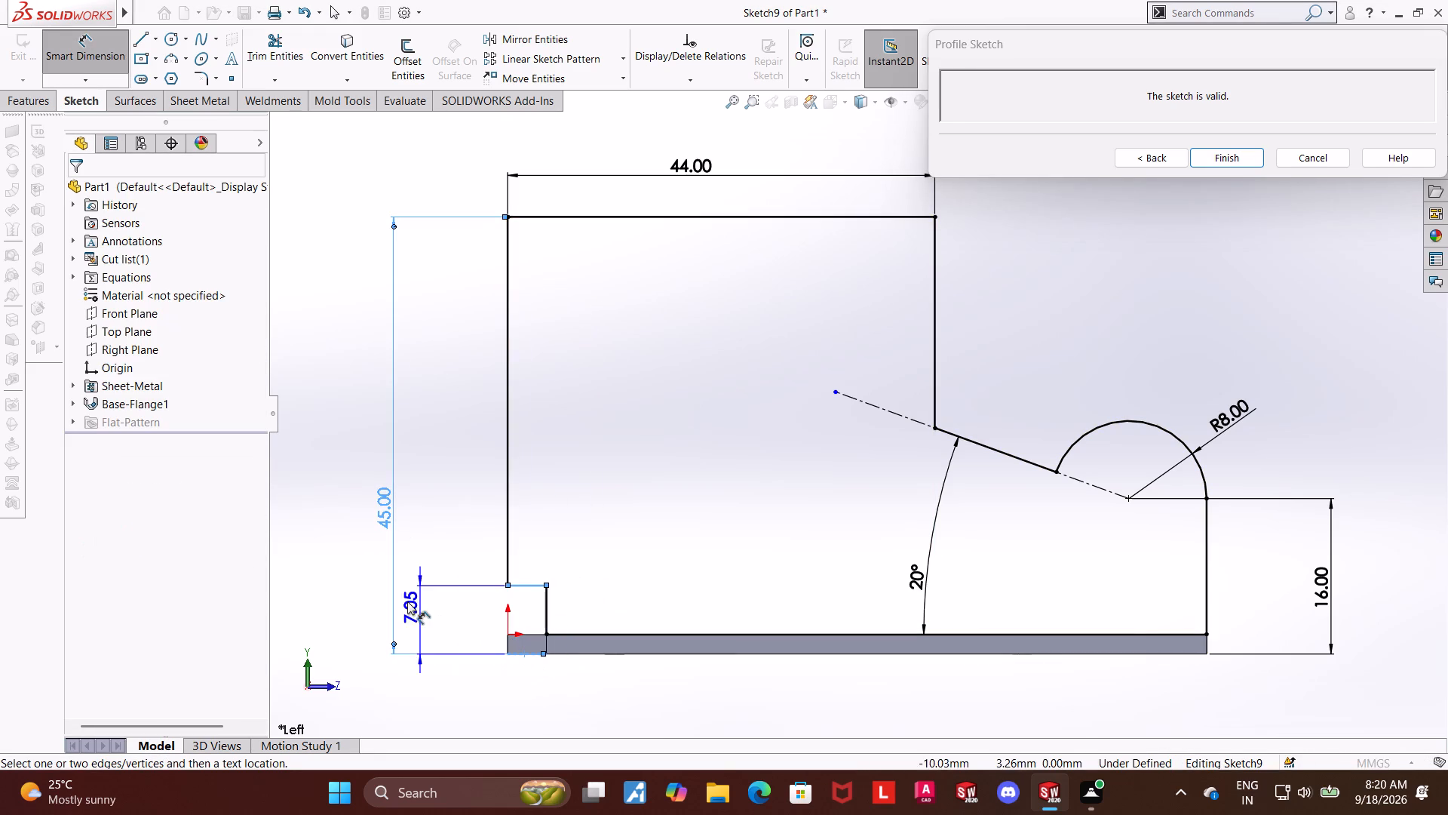
pyautogui.click(437, 612)
pyautogui.press('5')
pyautogui.press('Return')
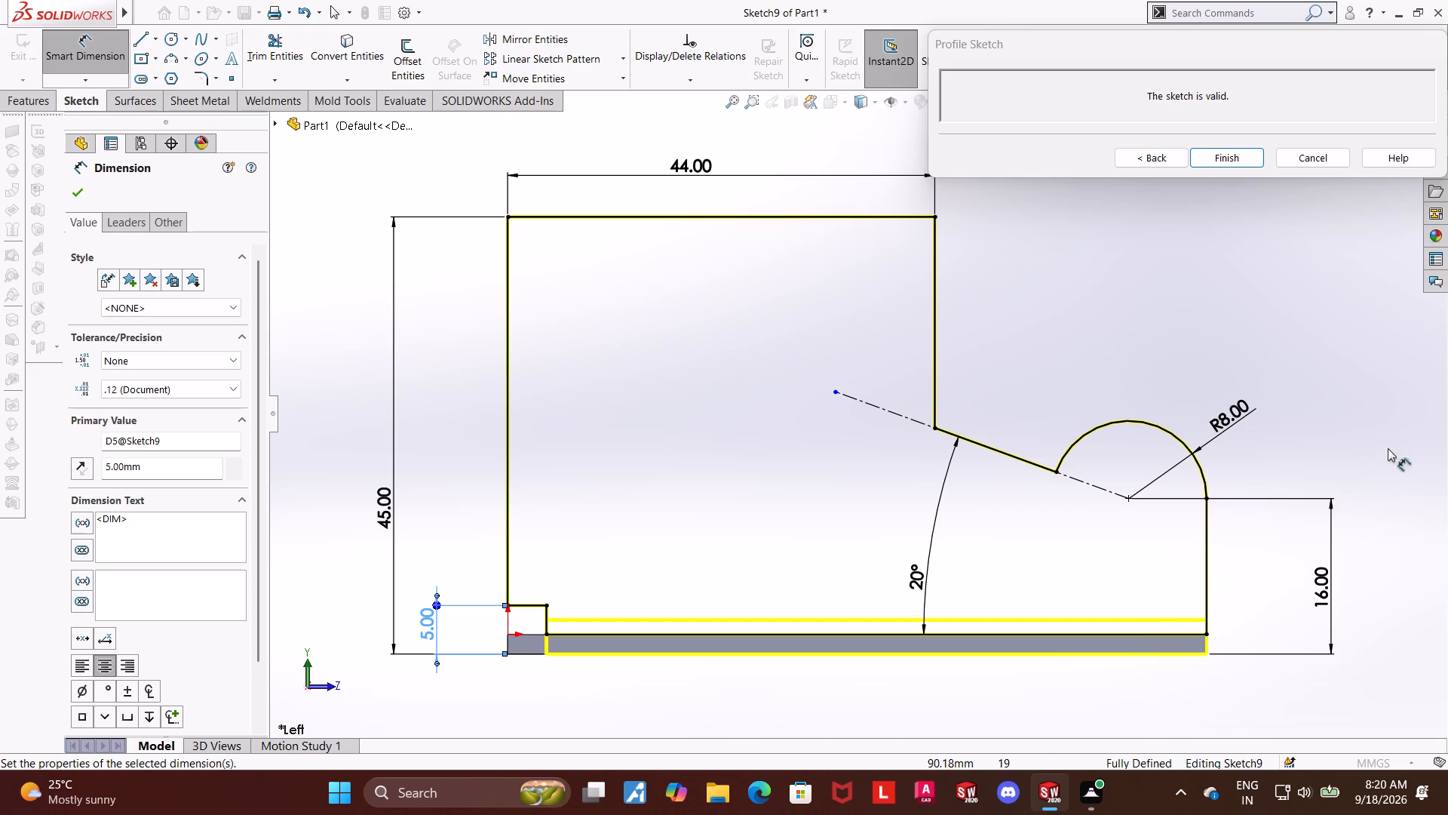
# Sketch an 8 mm diameter circle centred on the centre of the rounded end's arc.
pyautogui.click(185, 42)
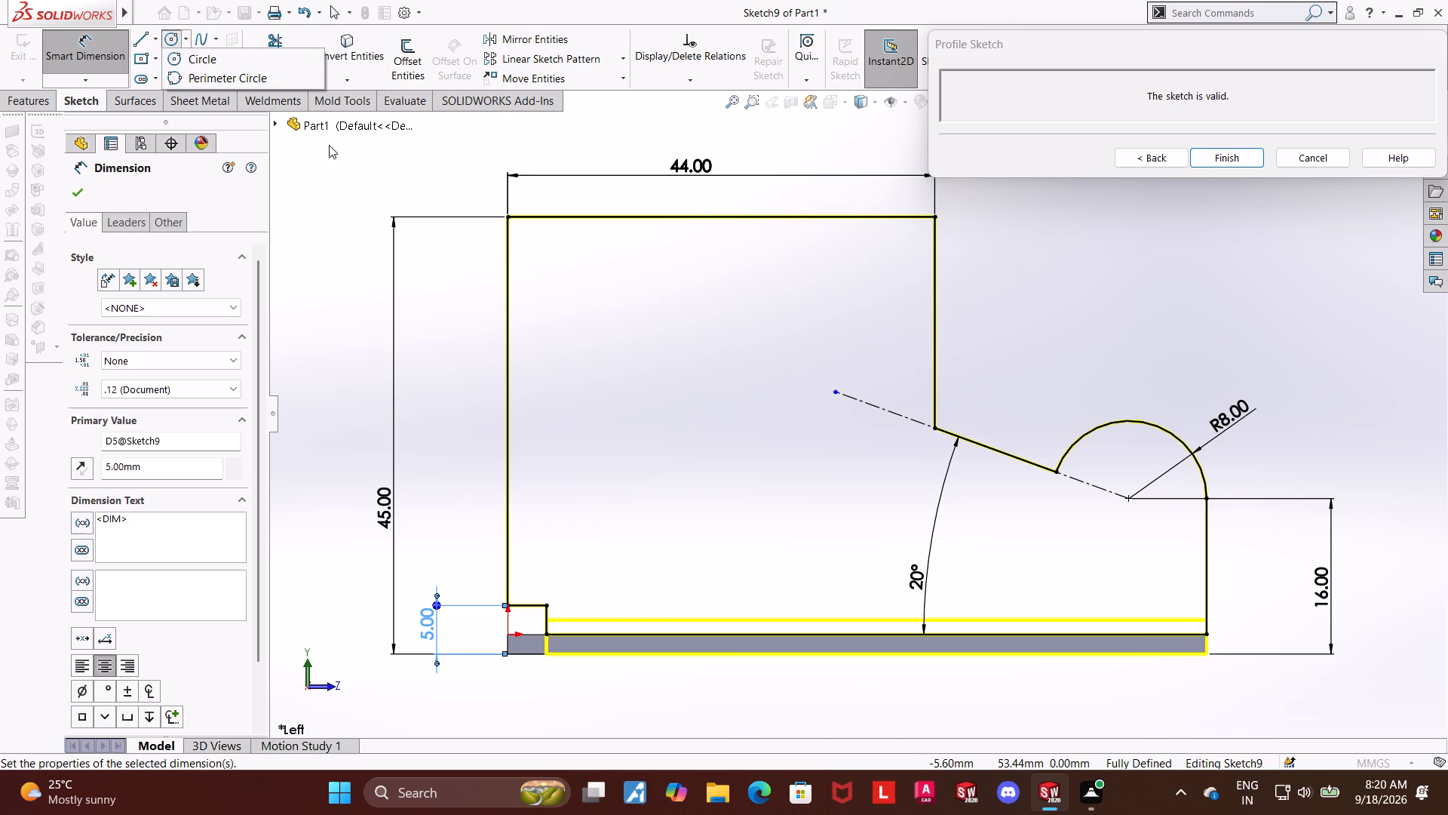
pyautogui.click(208, 64)
pyautogui.click(1129, 496)
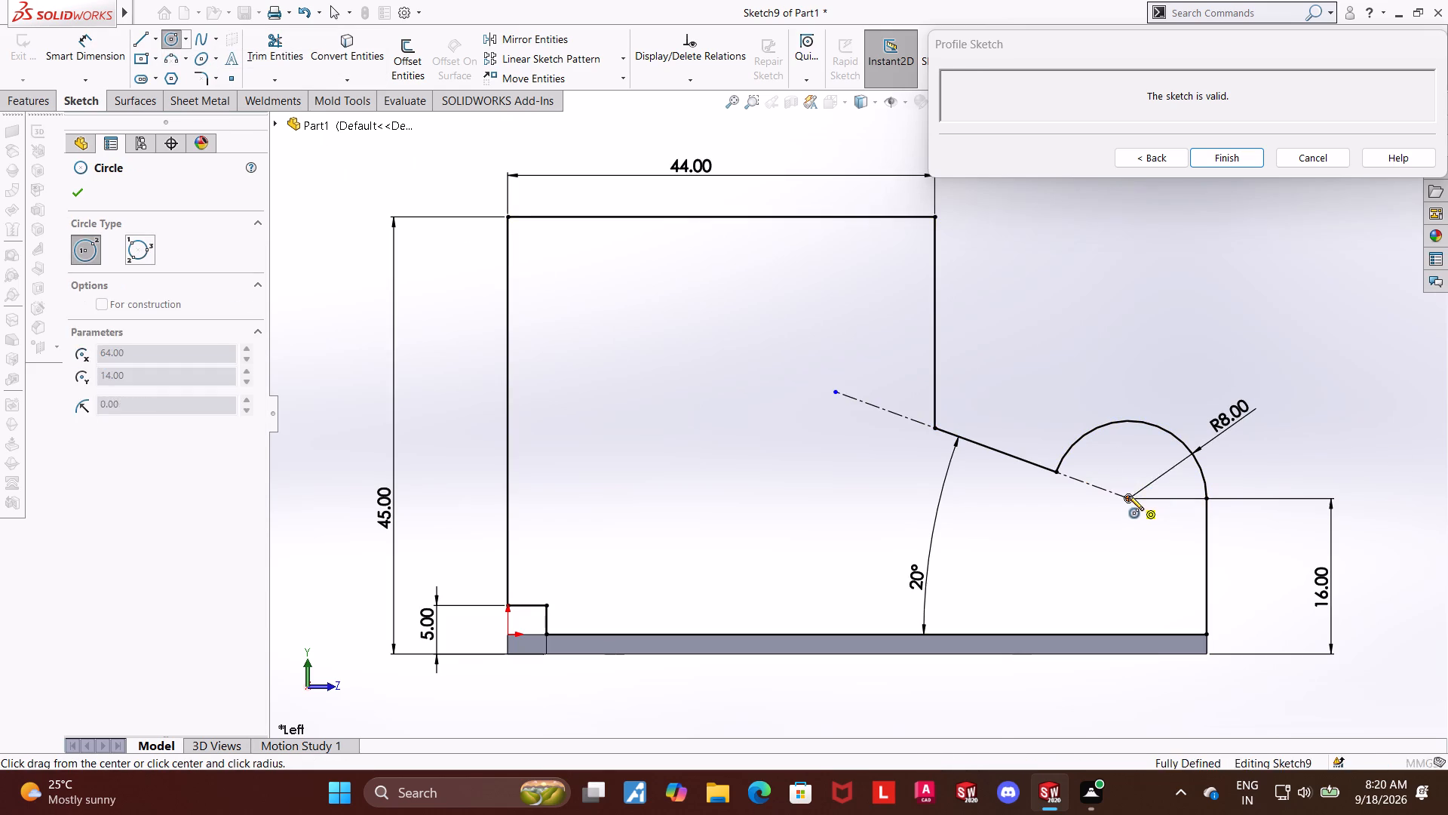
pyautogui.click(1162, 466)
pyautogui.click(116, 53)
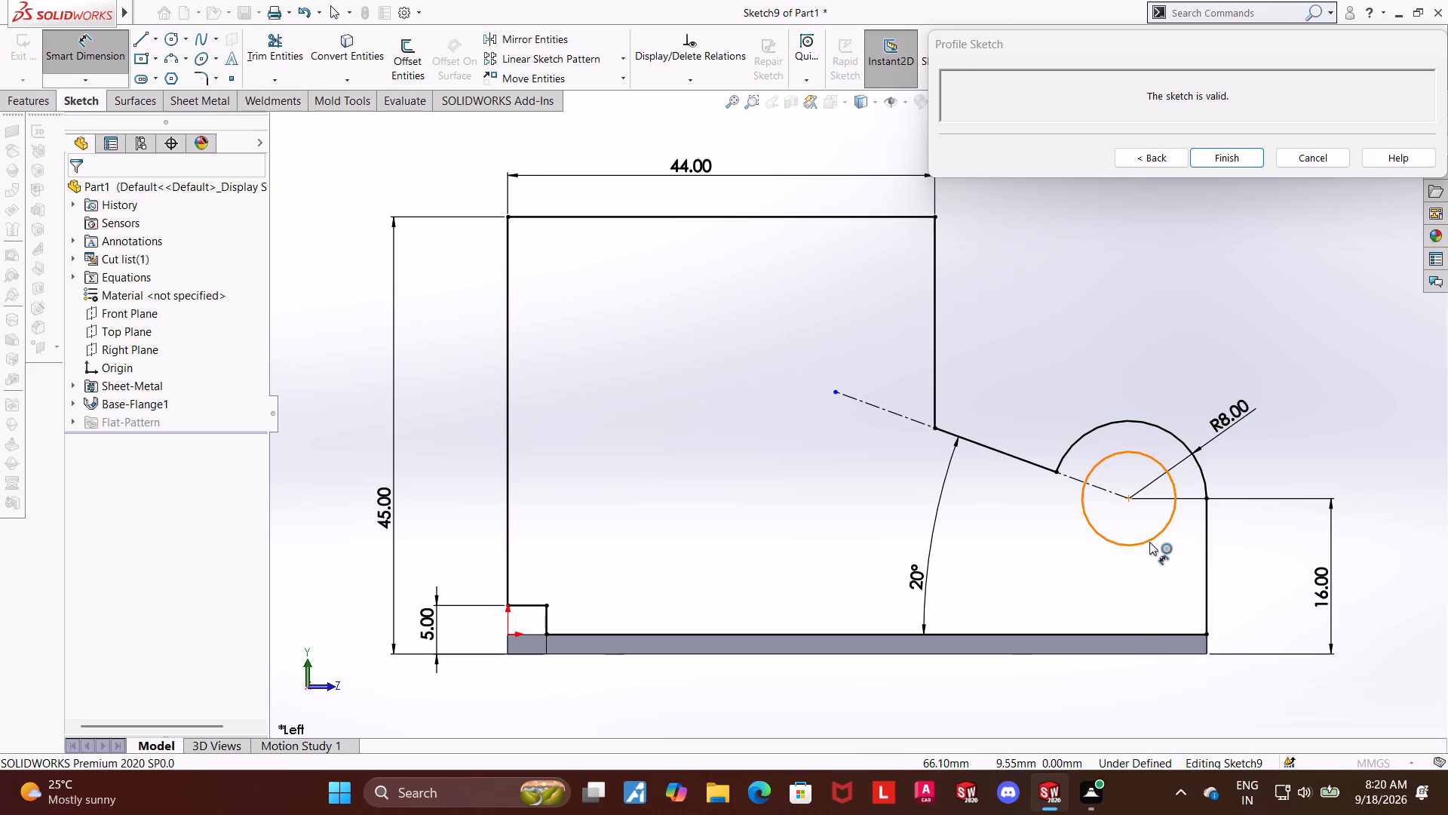
pyautogui.click(1149, 542)
pyautogui.click(1159, 570)
pyautogui.press('8')
pyautogui.press('Return')
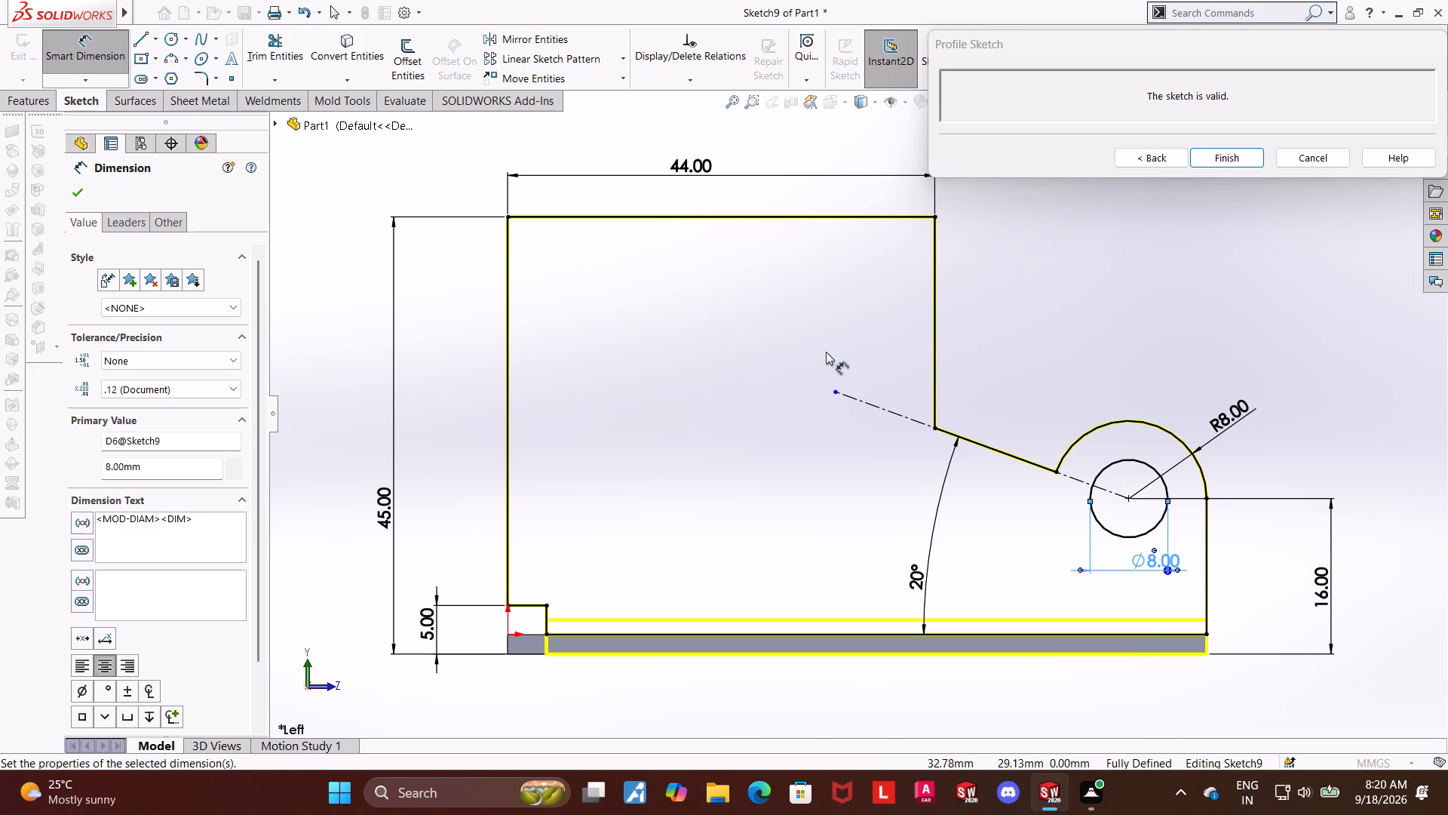
# Shorten the sloped centerline by moving its free upper end close to the profile's inner corner.
pyautogui.moveTo(834, 395); pyautogui.dragTo(920, 423)
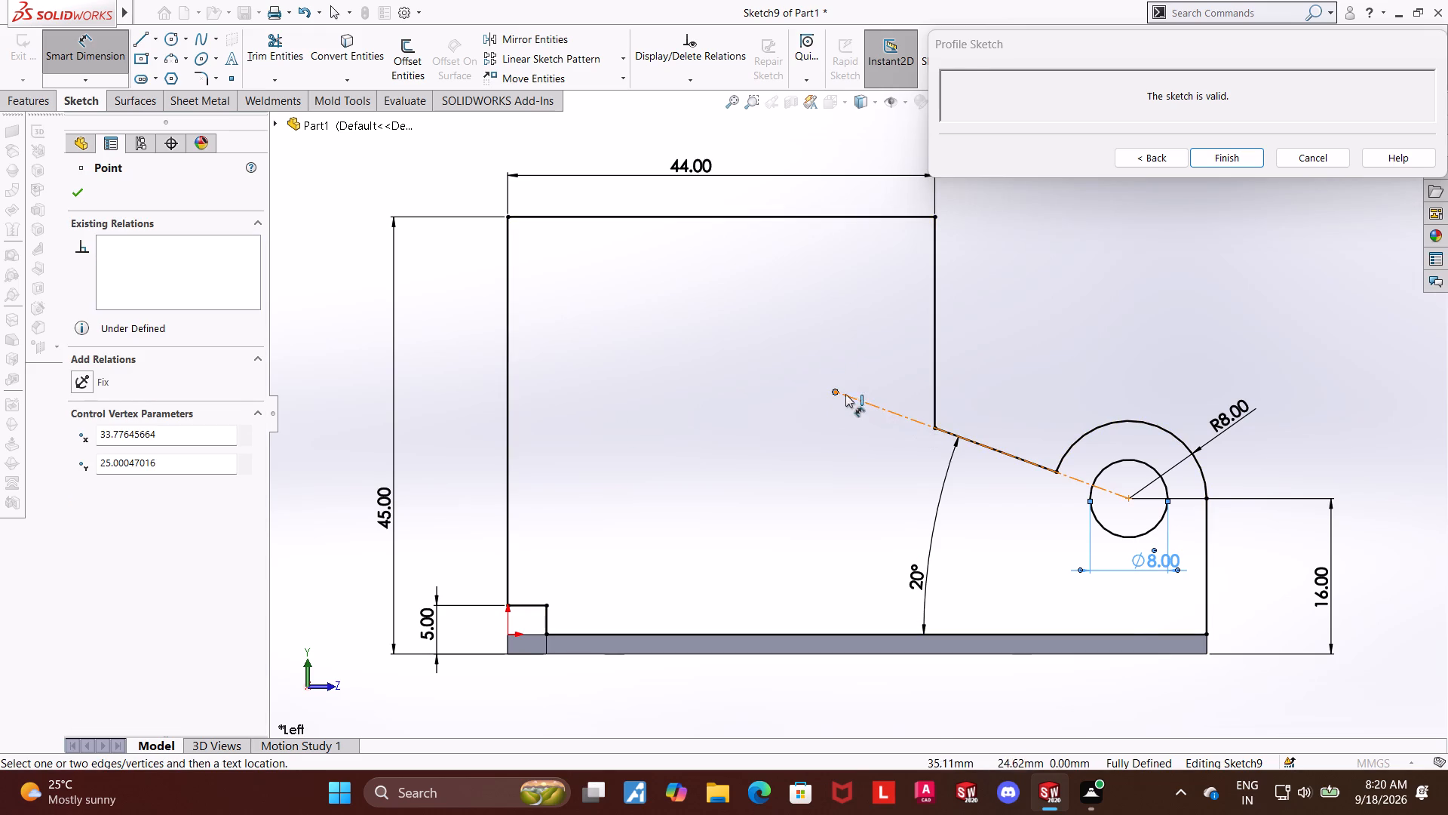
pyautogui.click(94, 54)
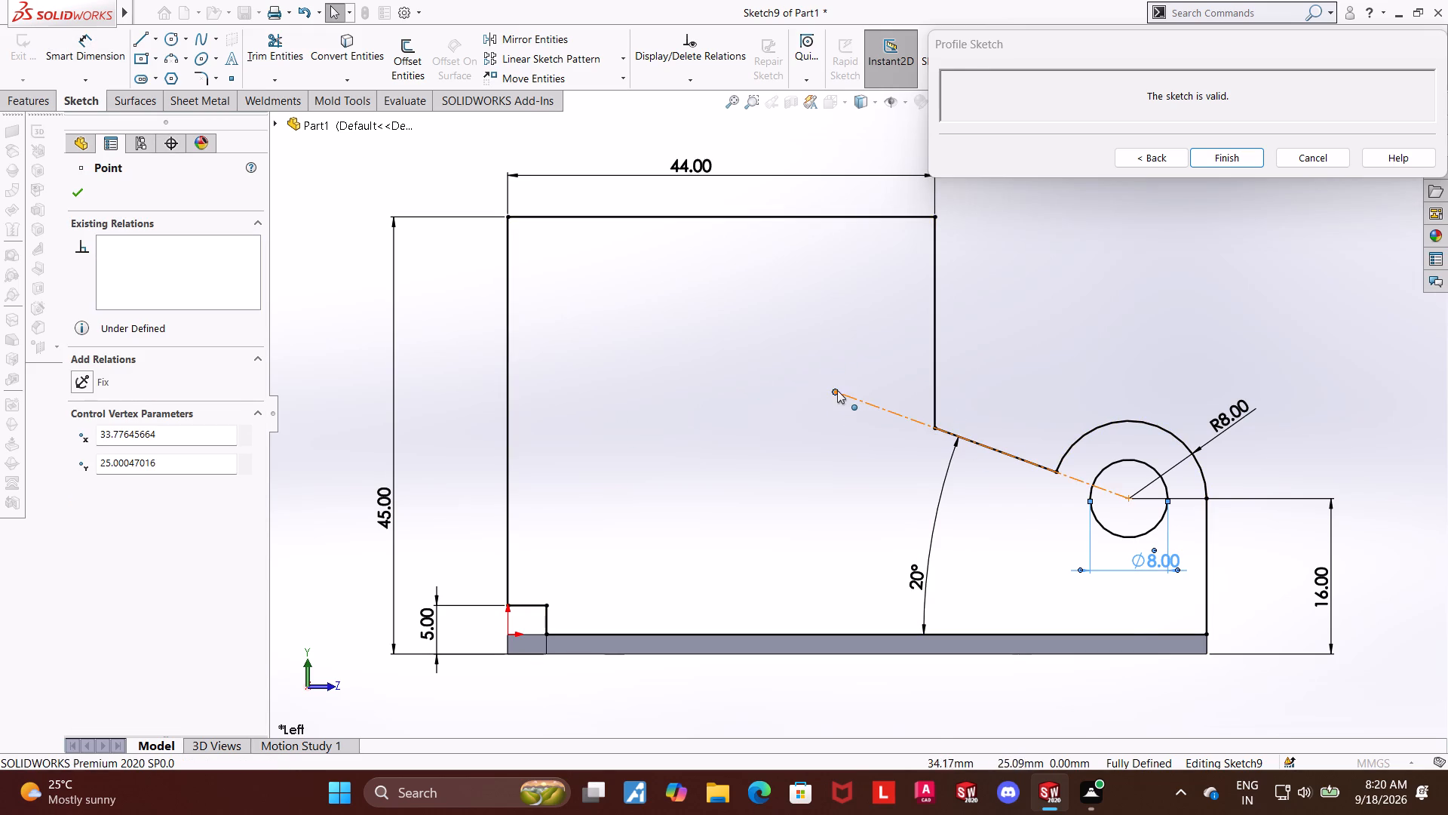
pyautogui.moveTo(836, 393); pyautogui.dragTo(912, 417)
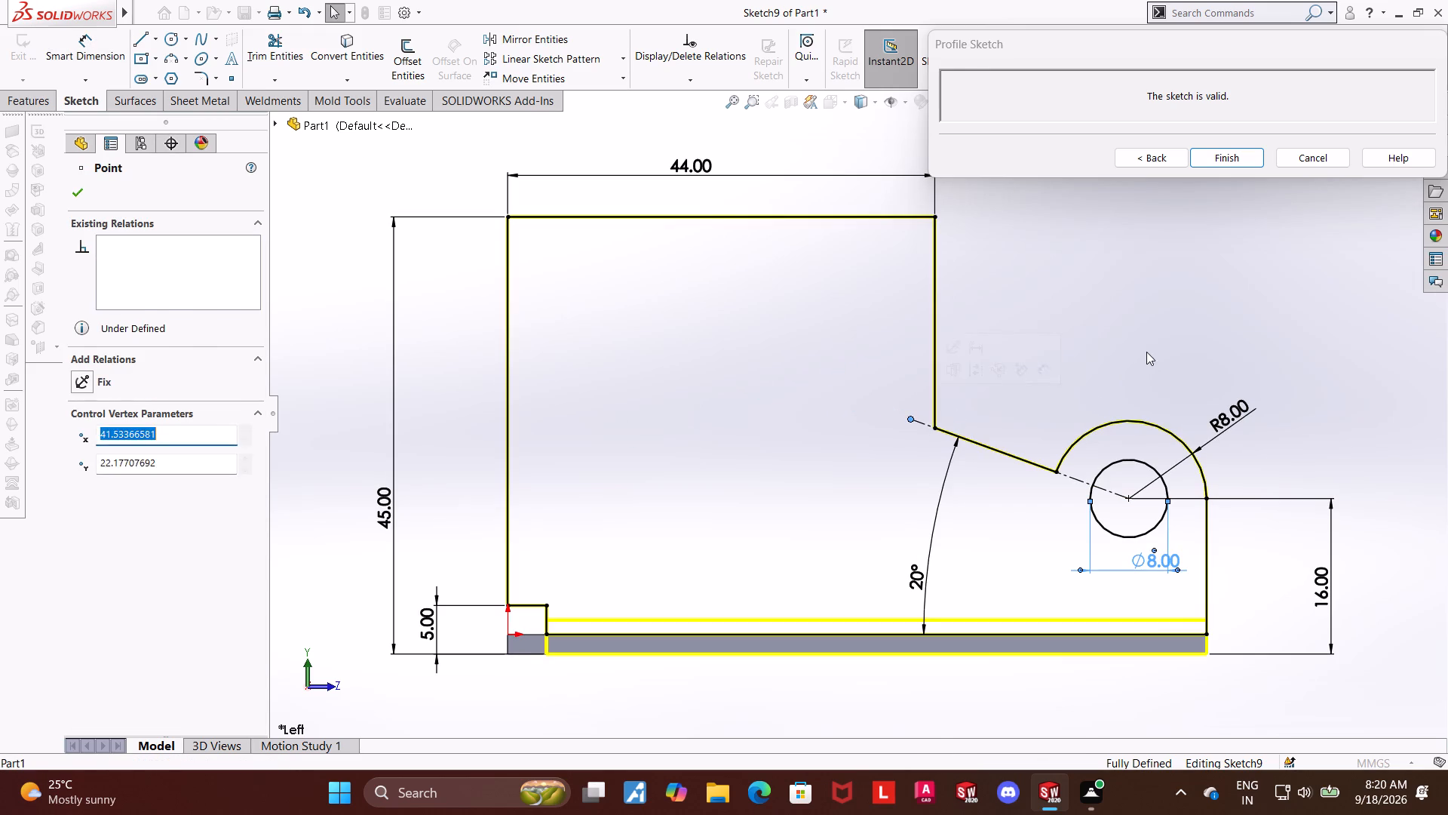
pyautogui.click(1146, 350)
# Draw a vertical centerline from the midpoint of the profile's top line down past the base plate.
pyautogui.click(159, 38)
pyautogui.click(164, 85)
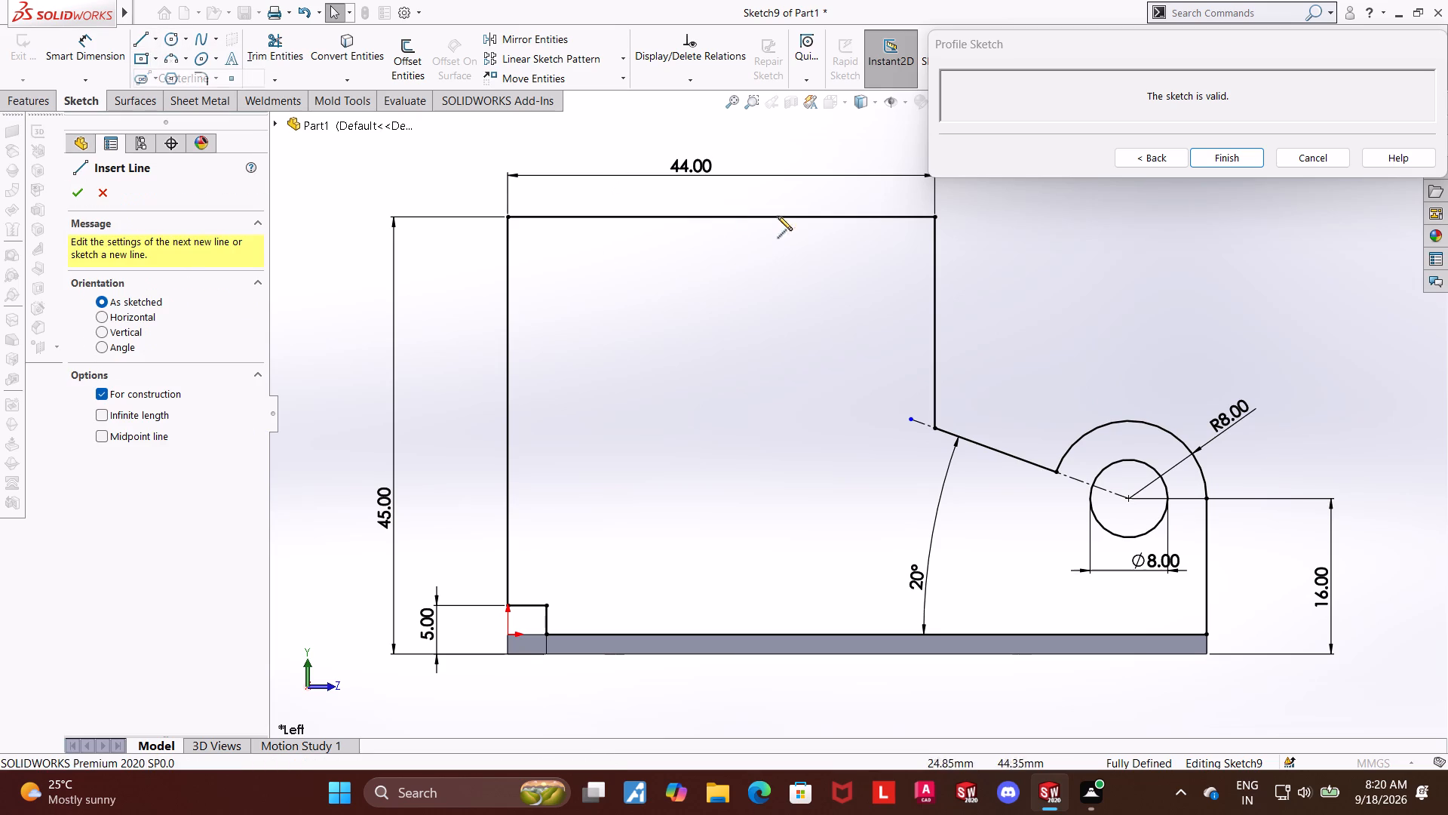
pyautogui.click(722, 217)
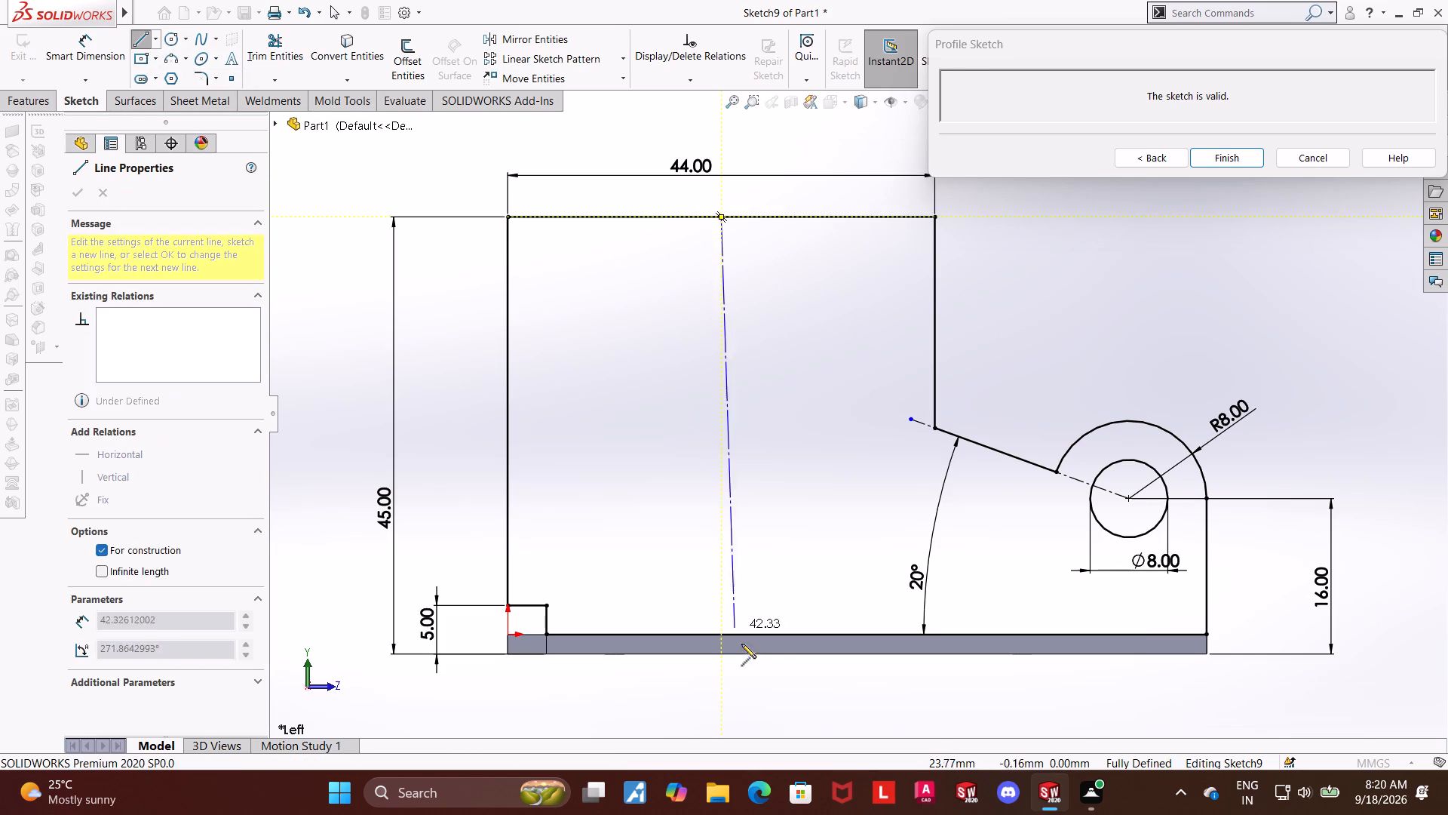
pyautogui.click(723, 692)
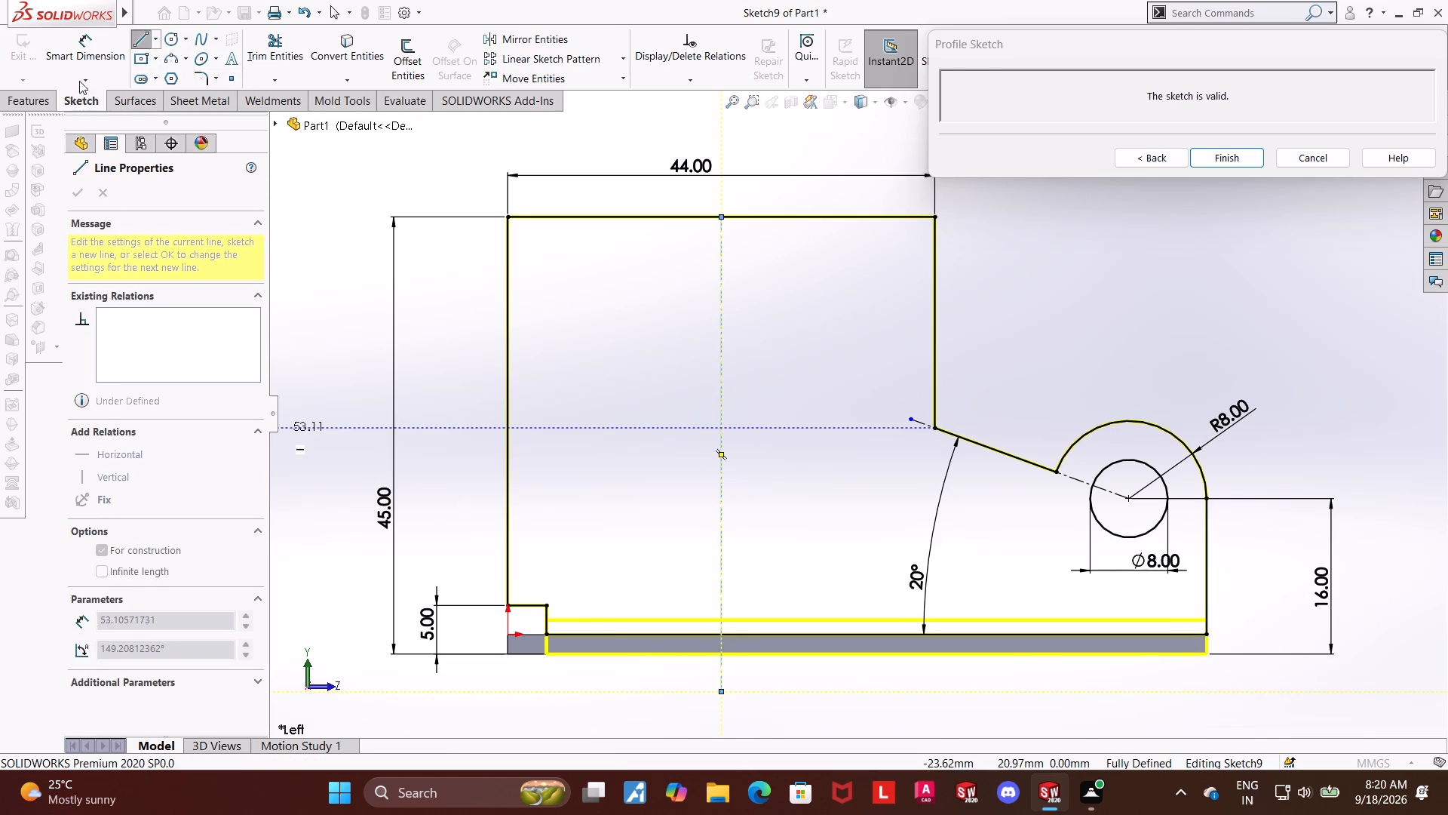
pyautogui.click(90, 48)
# Sketch a 24 mm diameter circle centred on the vertical centerline, inside the tall part of the profile.
pyautogui.click(176, 42)
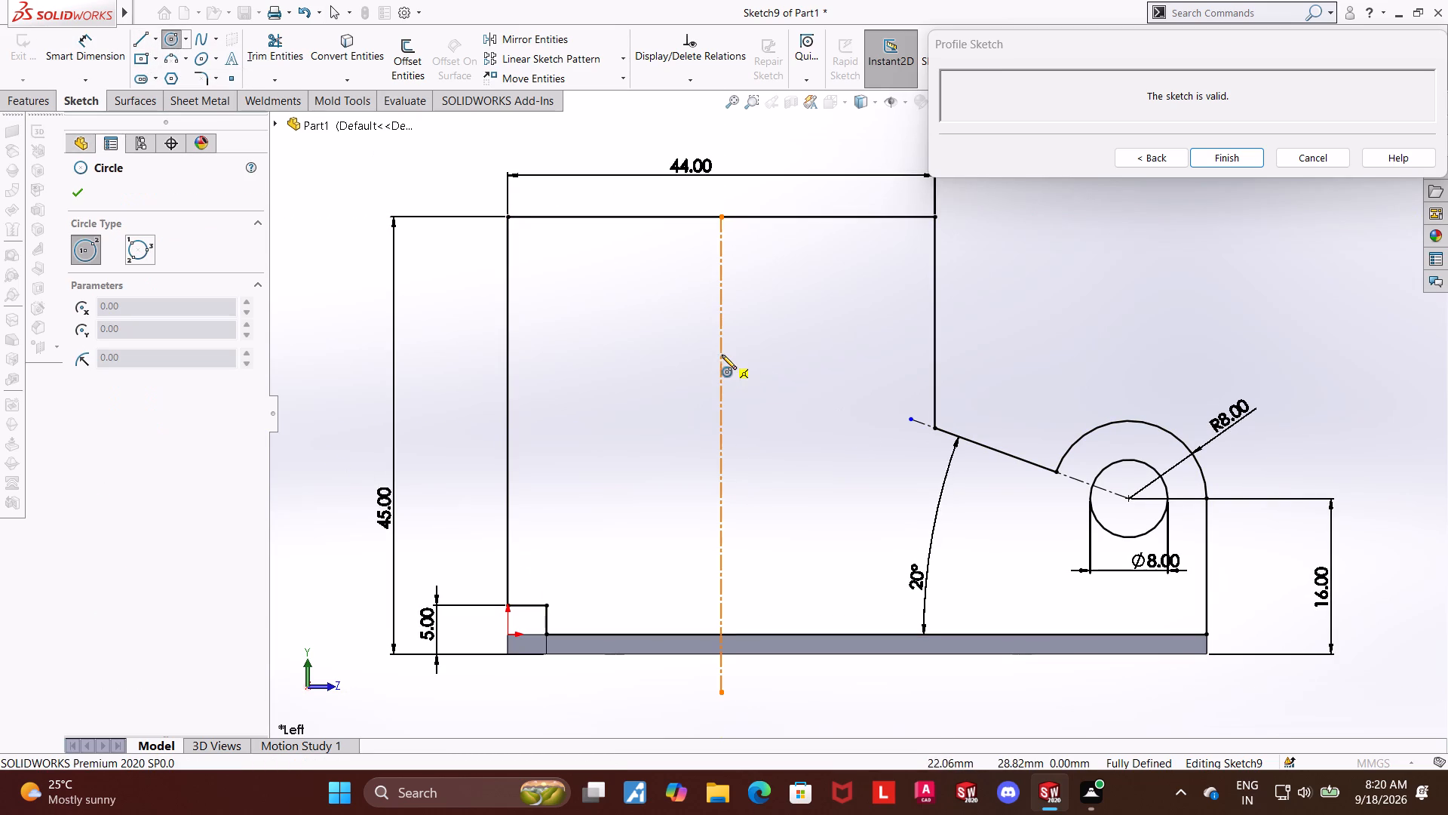
pyautogui.click(720, 349)
pyautogui.click(809, 330)
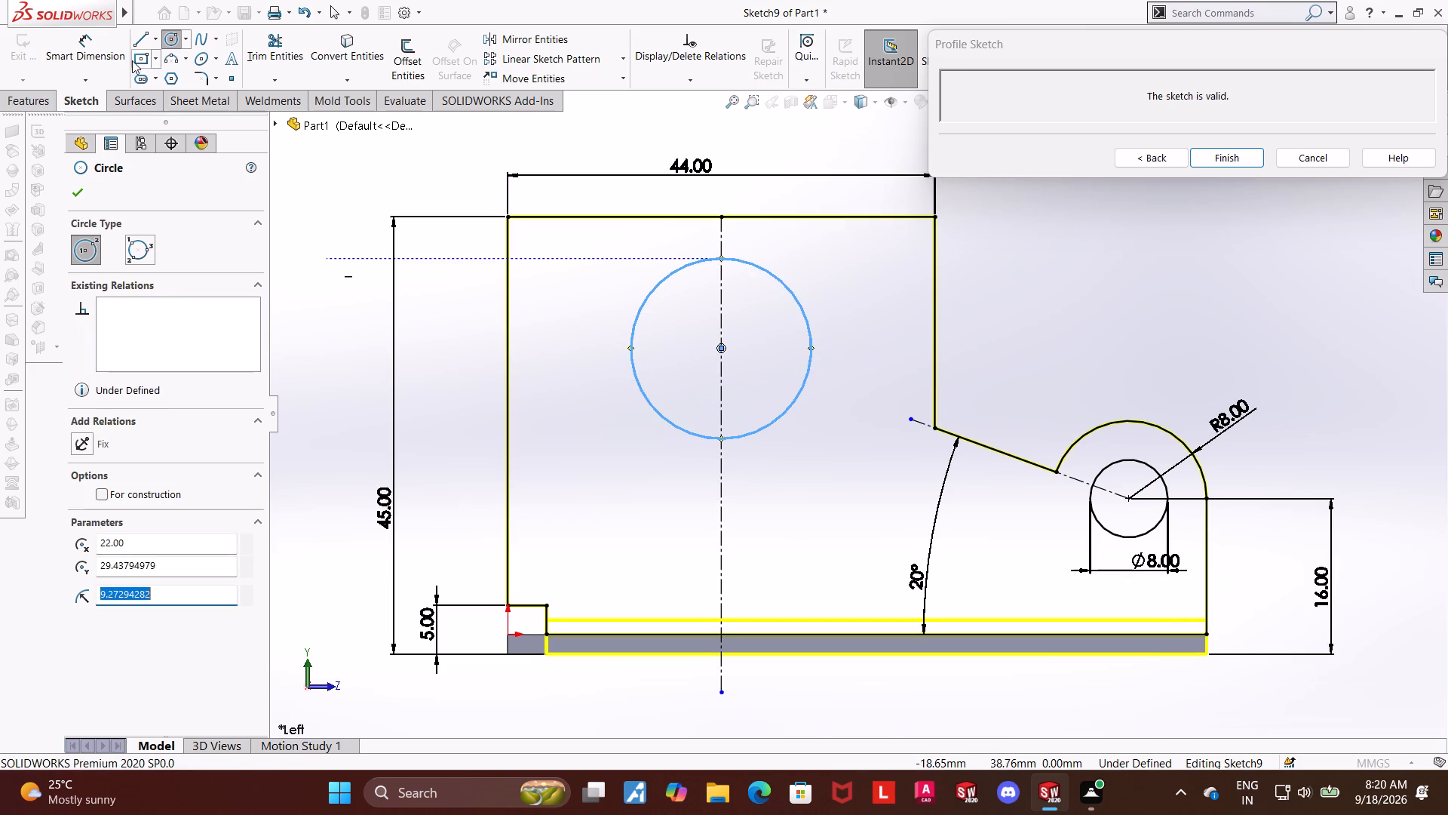
pyautogui.click(66, 51)
pyautogui.click(750, 436)
pyautogui.click(771, 466)
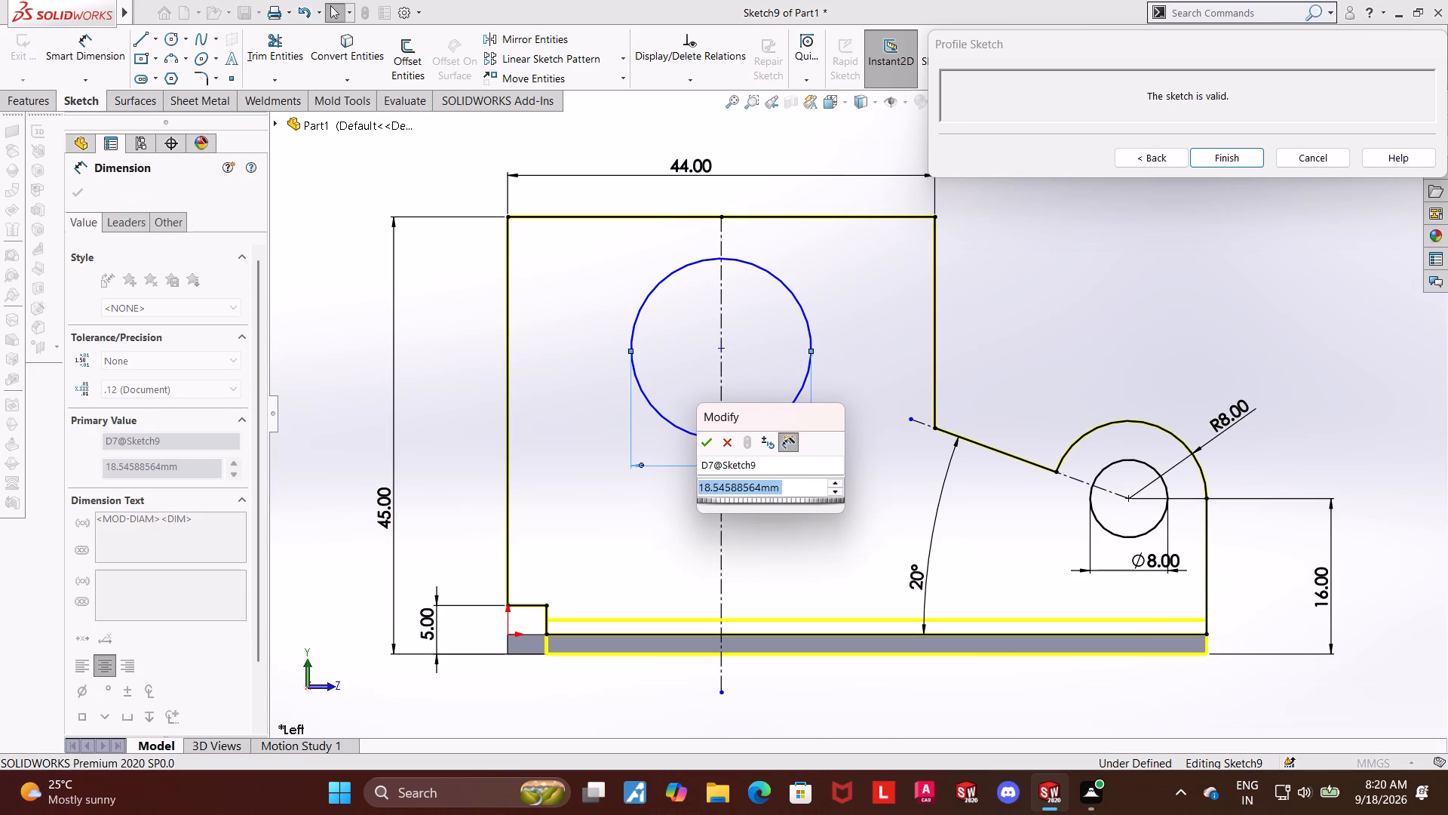
pyautogui.write('24')
pyautogui.press('Return')
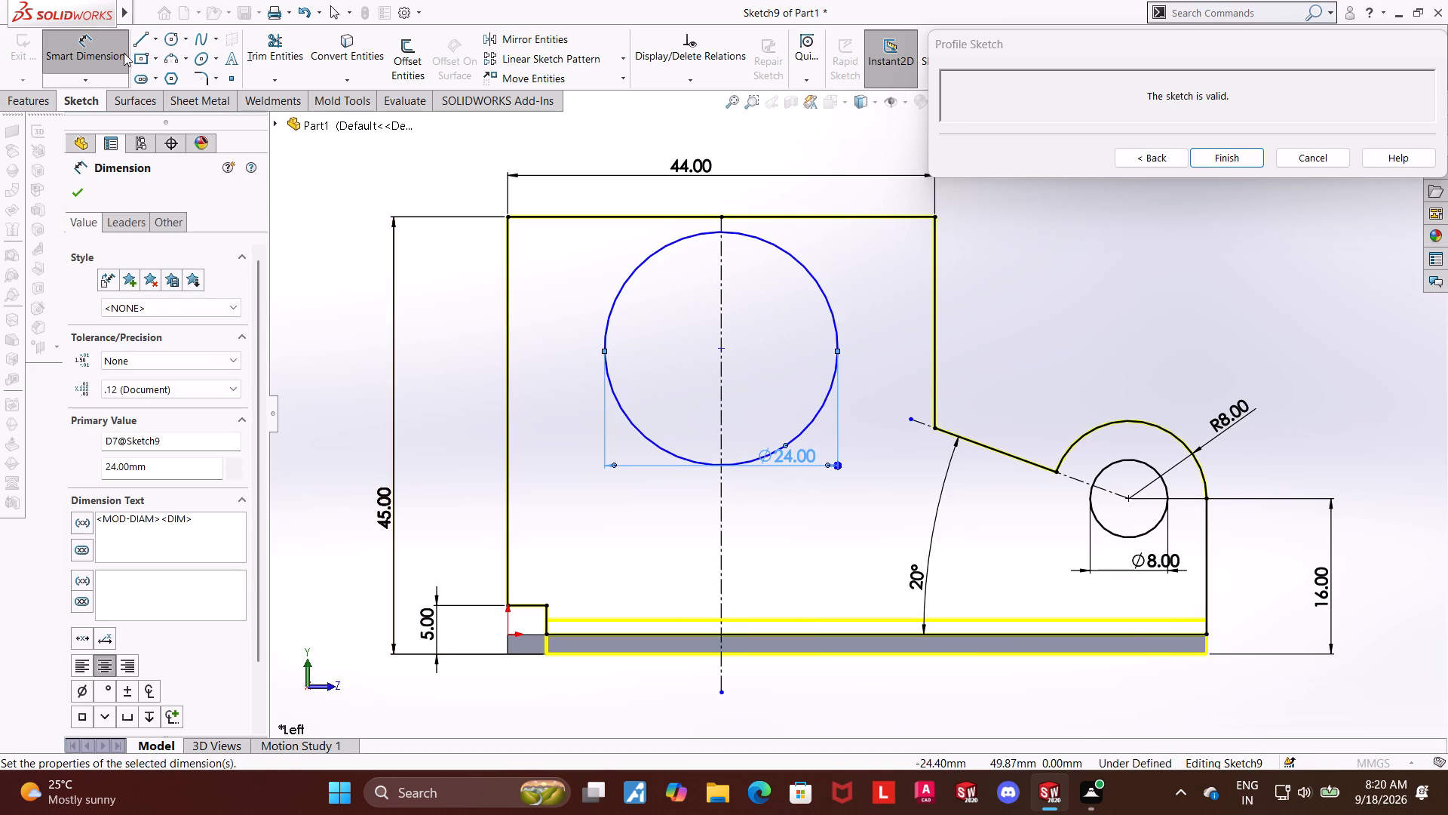
# Dimension the 24 mm circle's centre 25 mm above the base plate's lower edge.
pyautogui.click(719, 351)
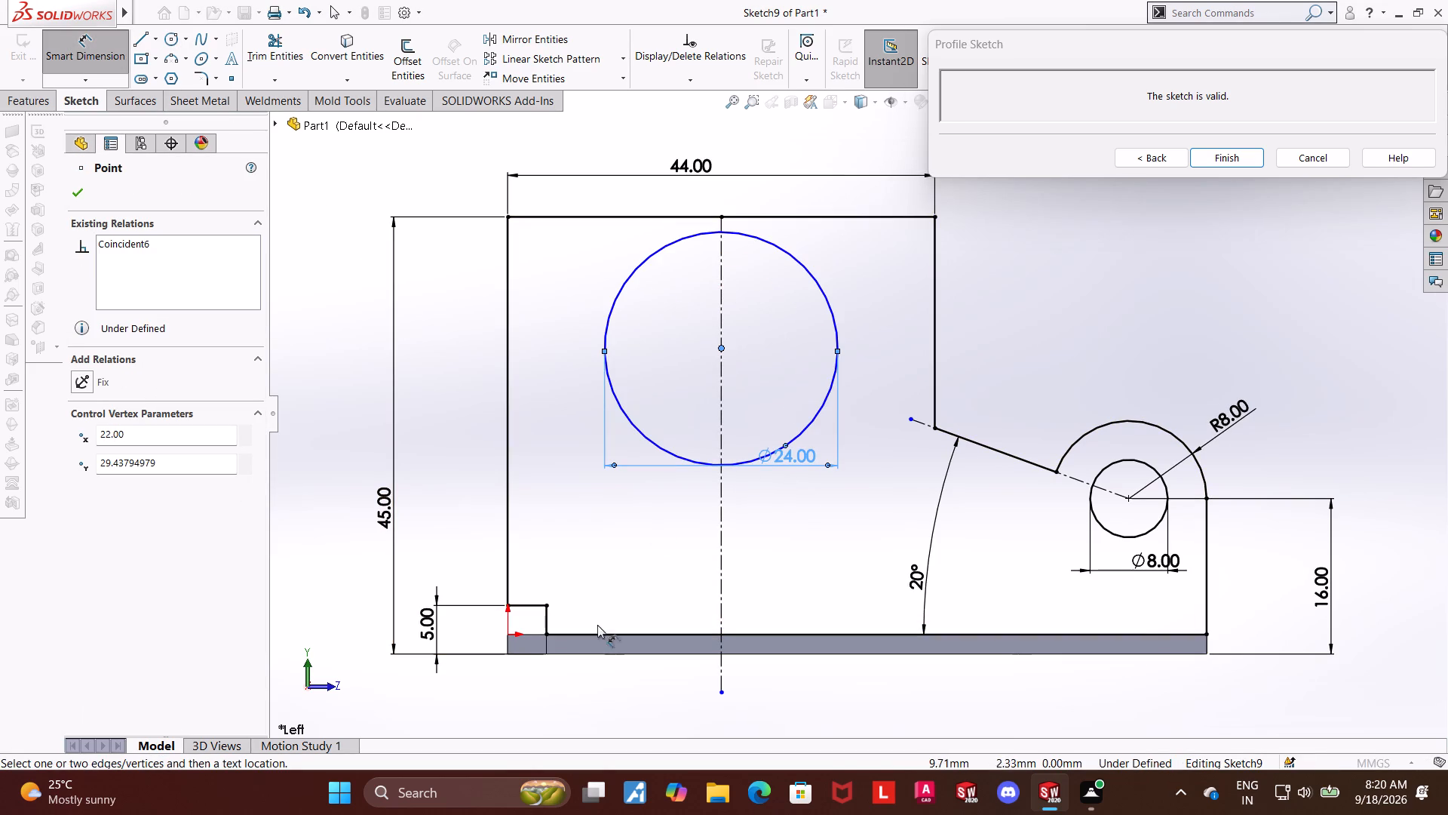
pyautogui.click(594, 652)
pyautogui.click(456, 528)
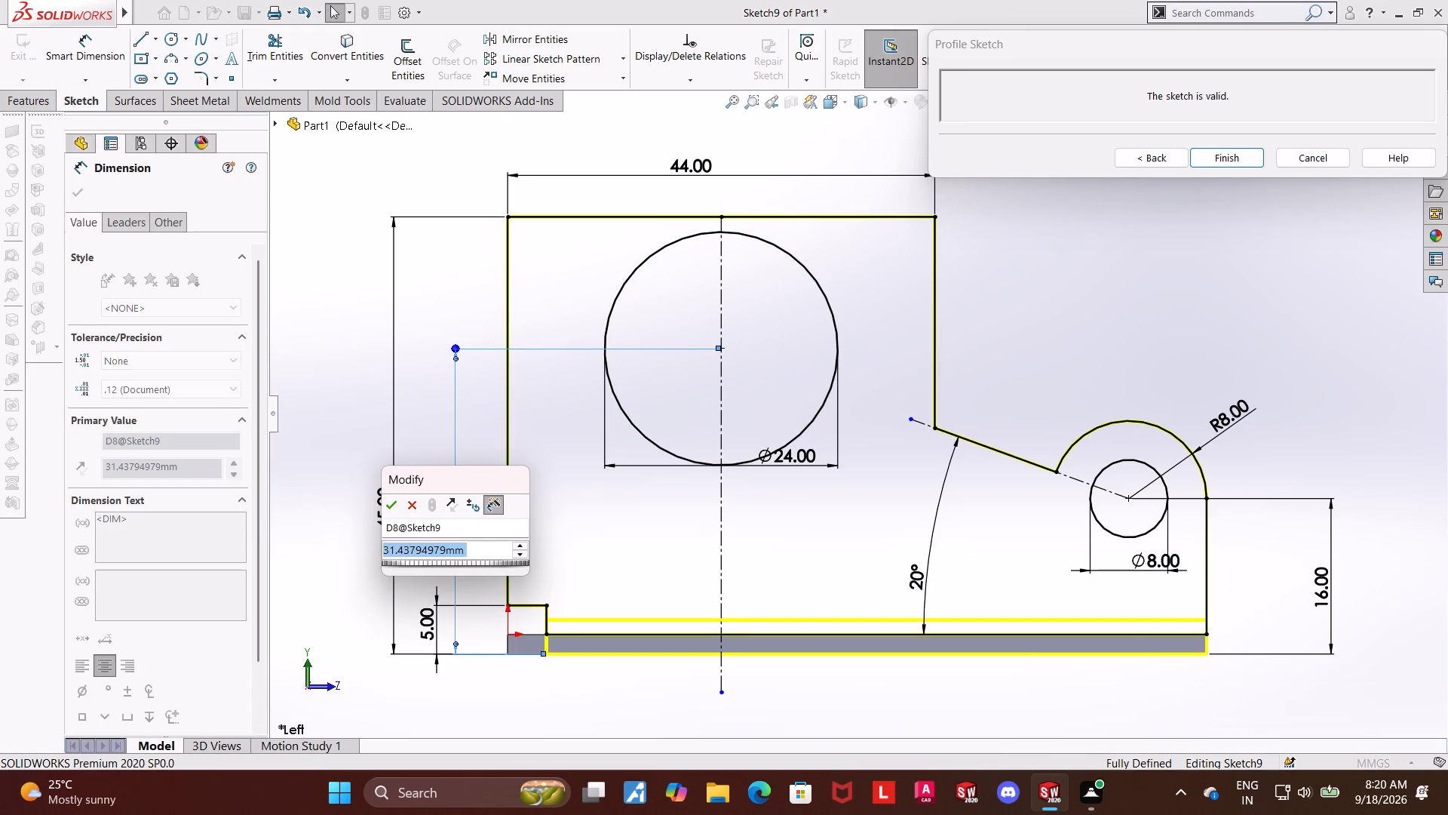
pyautogui.write('25')
pyautogui.press('Return')
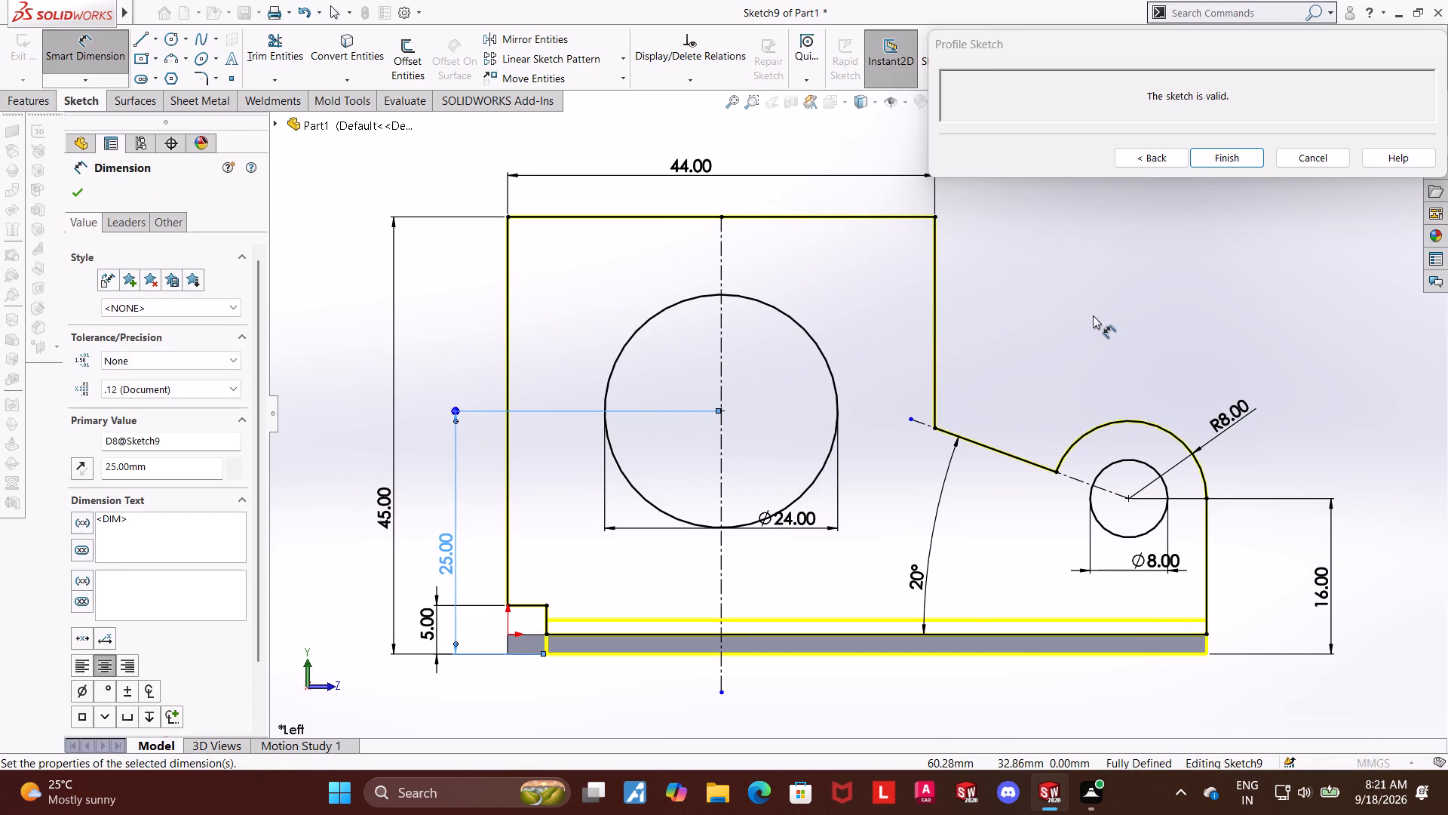
# Draw a horizontal centerline through the 24 mm circle's centre, reaching close to both vertical sides of the tall part, and extend its inner-corner end slightly.
pyautogui.click(158, 43)
pyautogui.click(163, 72)
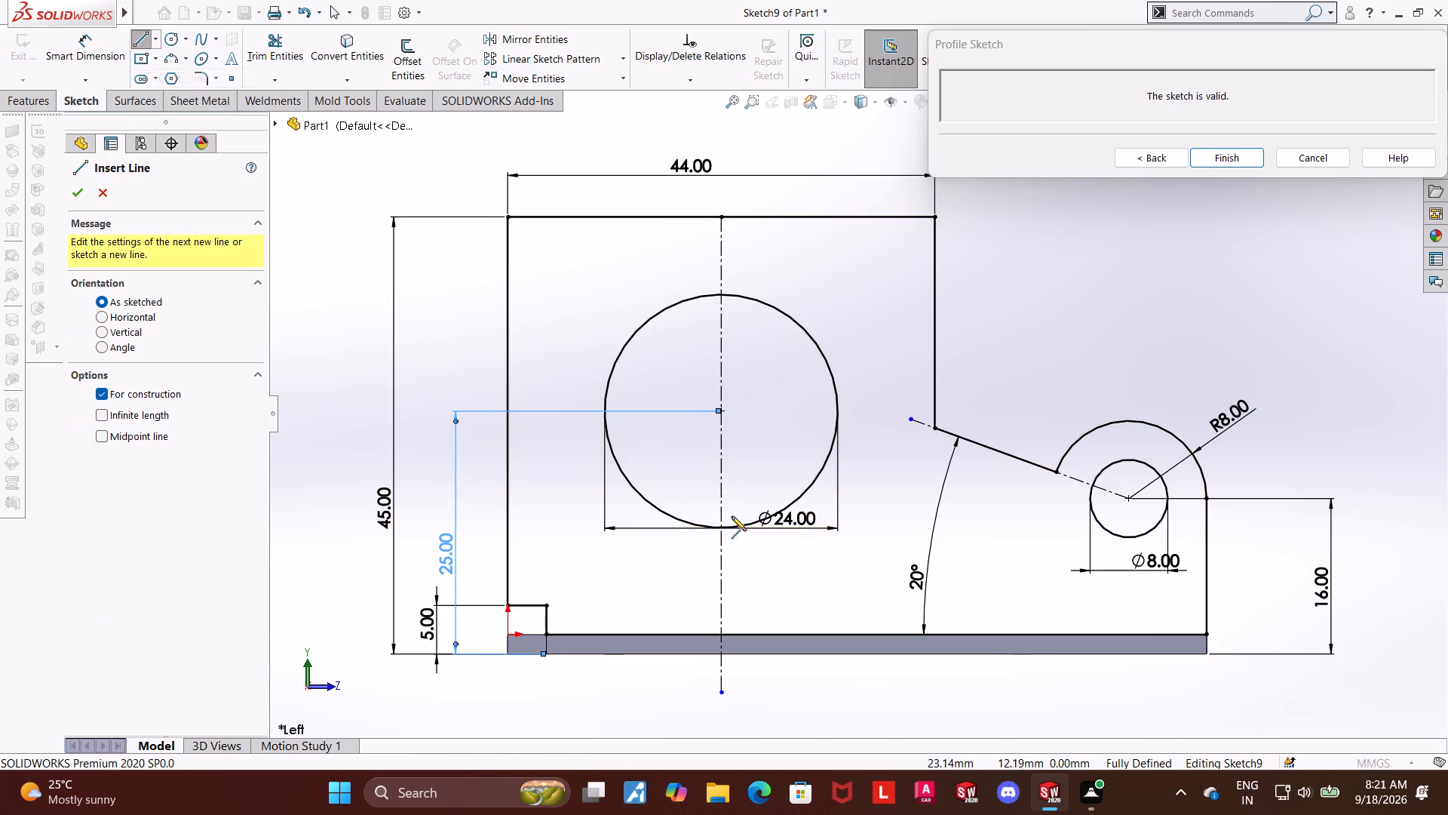
pyautogui.click(872, 413)
pyautogui.click(524, 414)
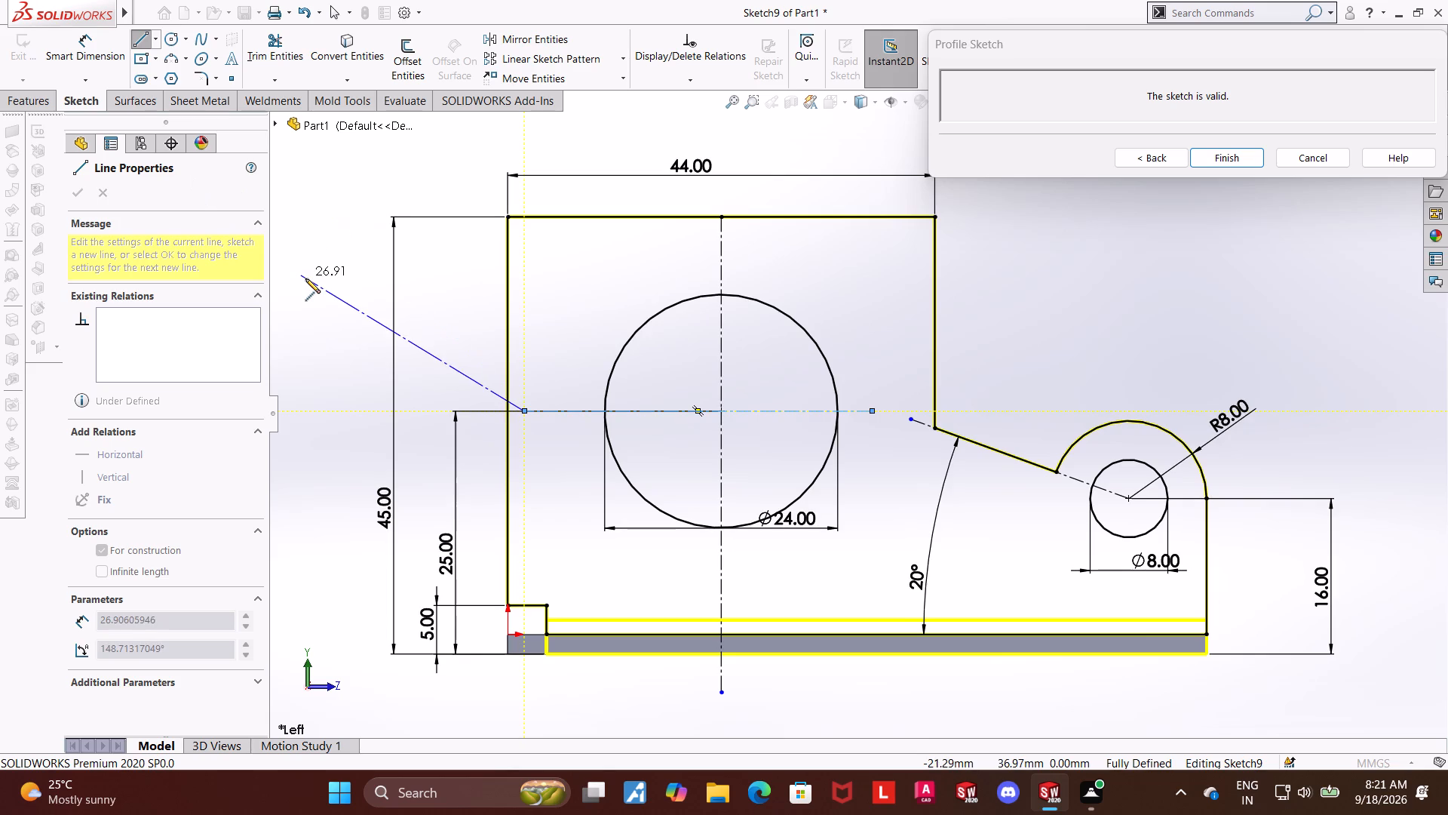
pyautogui.press('Escape')
pyautogui.press('Escape')
pyautogui.moveTo(875, 407); pyautogui.dragTo(883, 407)
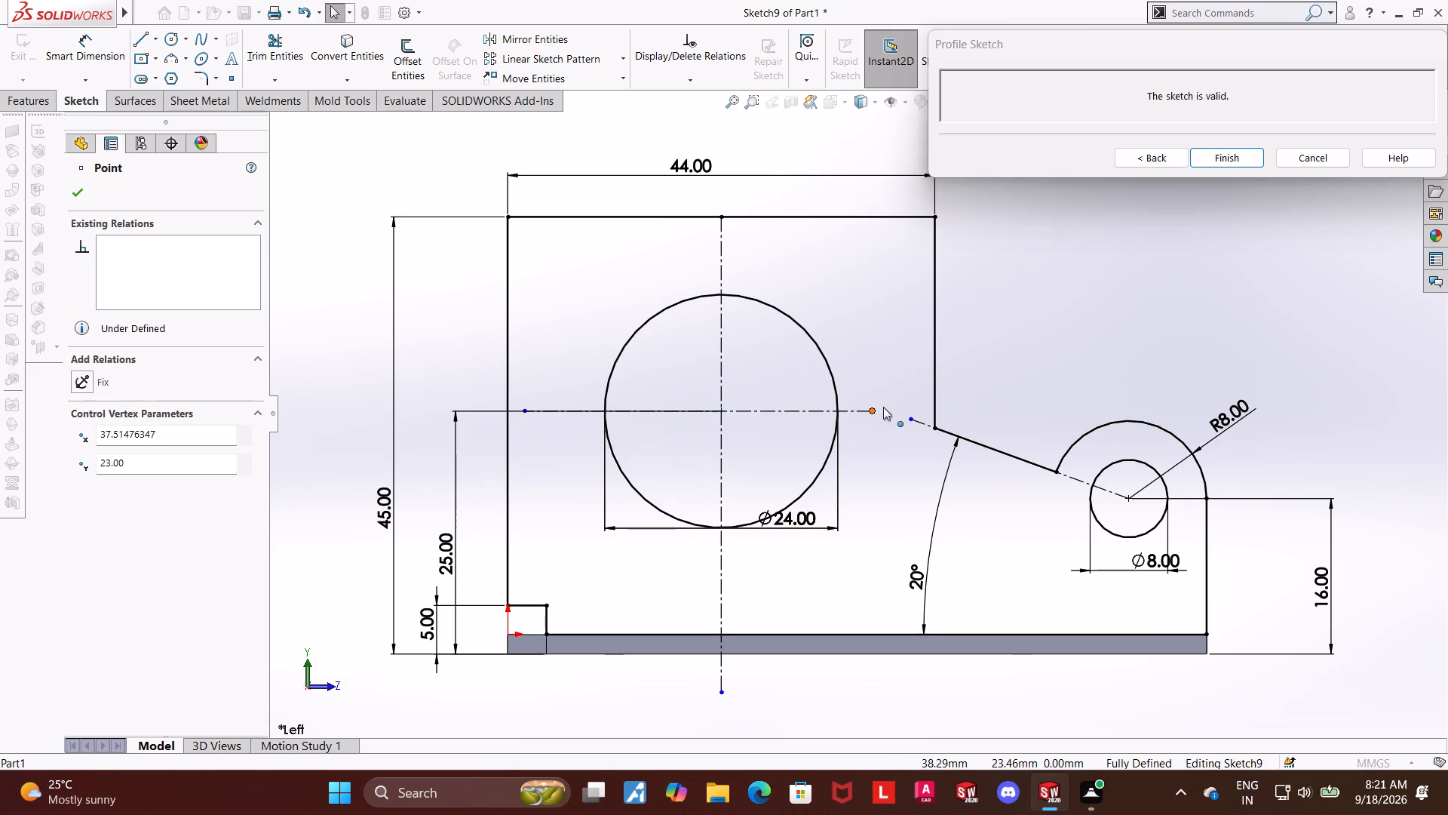
pyautogui.moveTo(883, 407); pyautogui.dragTo(900, 406)
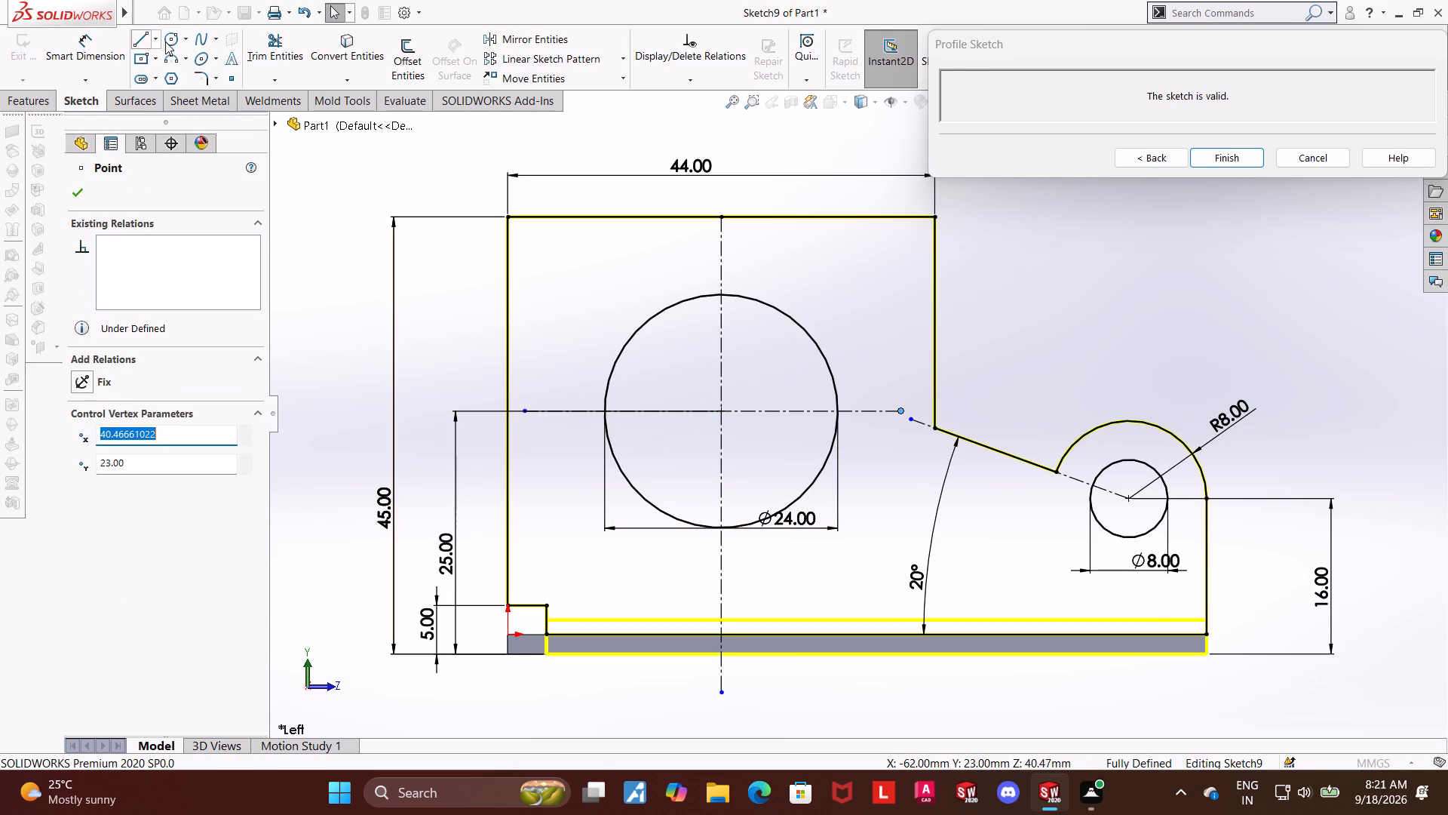
# Sketch a 3.5 mm diameter circle on the horizontal centerline, between the 24 mm circle and the tall part's outer vertical edge.
pyautogui.click(167, 42)
pyautogui.click(560, 408)
pyautogui.click(564, 389)
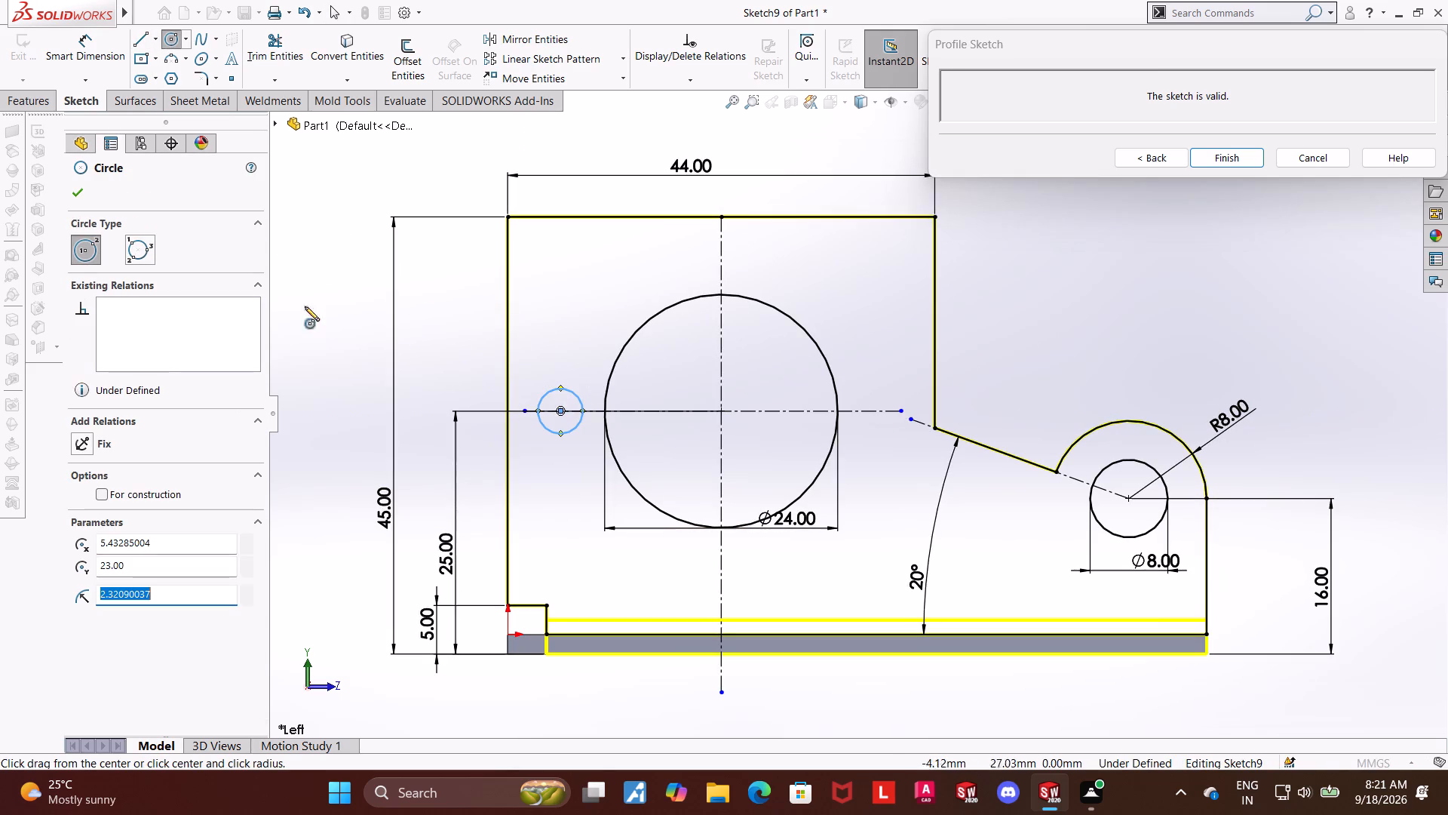
pyautogui.click(110, 52)
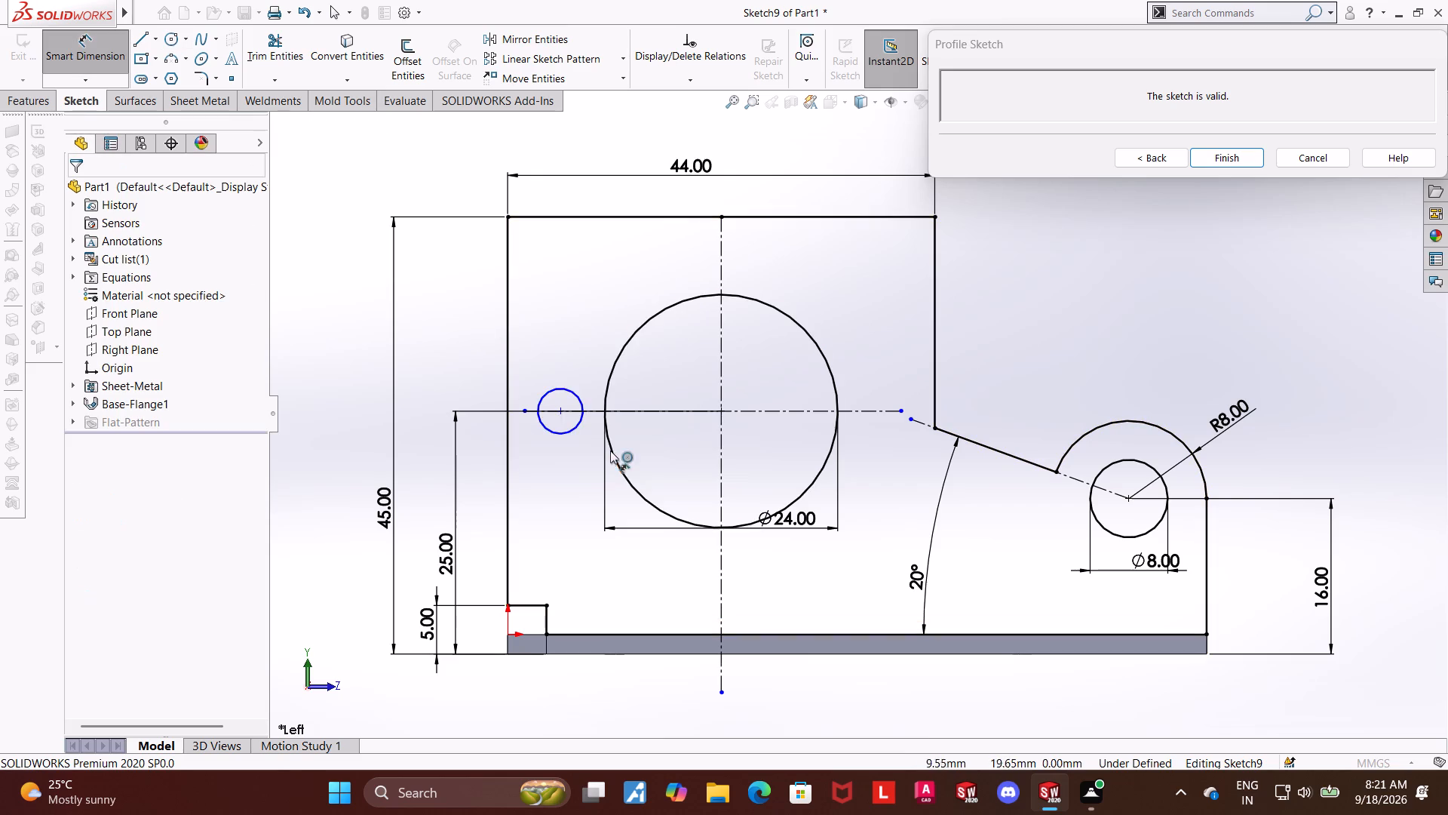
pyautogui.click(569, 427)
pyautogui.click(573, 431)
pyautogui.click(576, 475)
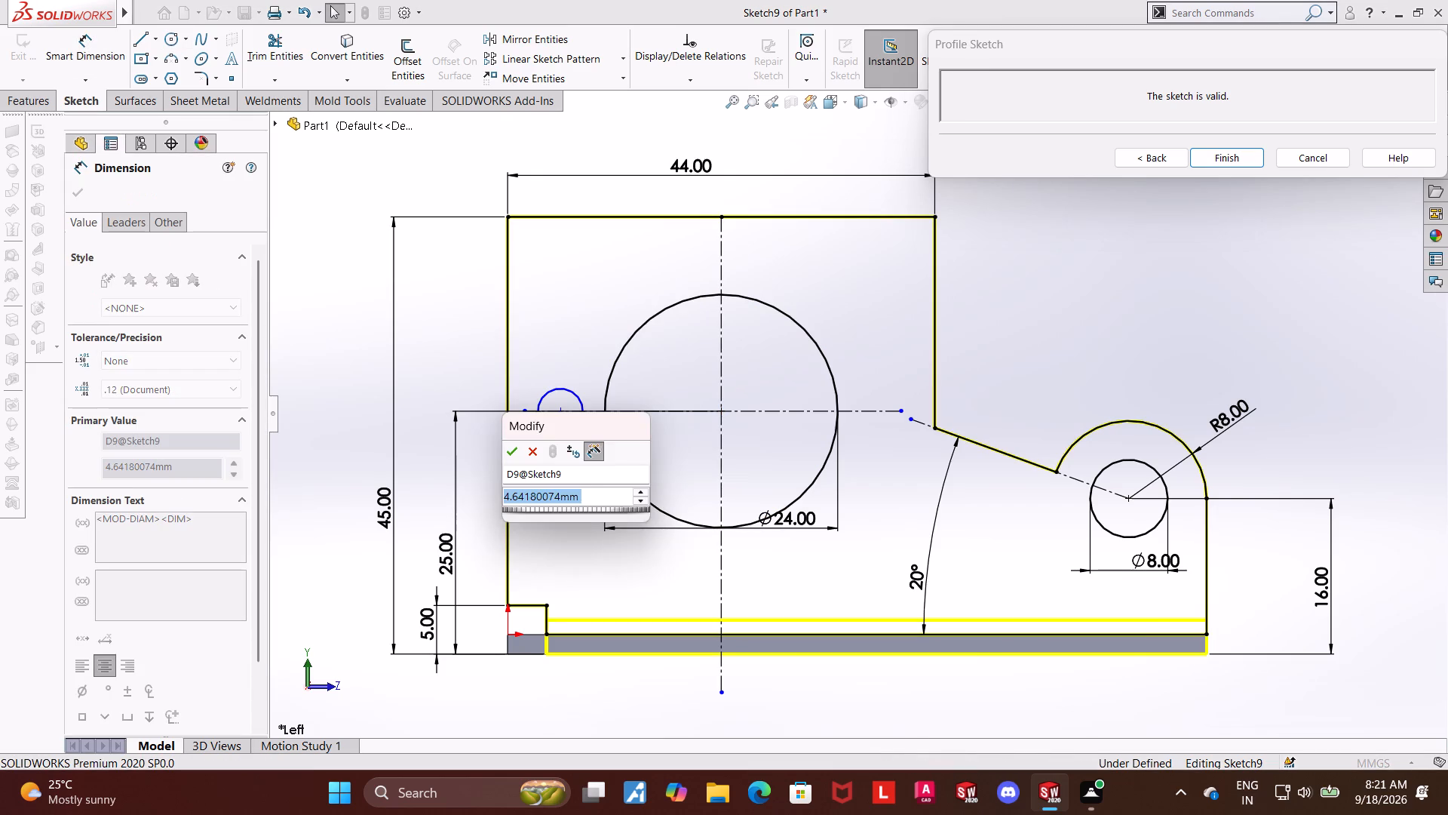
pyautogui.write('3/')
pyautogui.press('BackSpace')
pyautogui.write('.5')
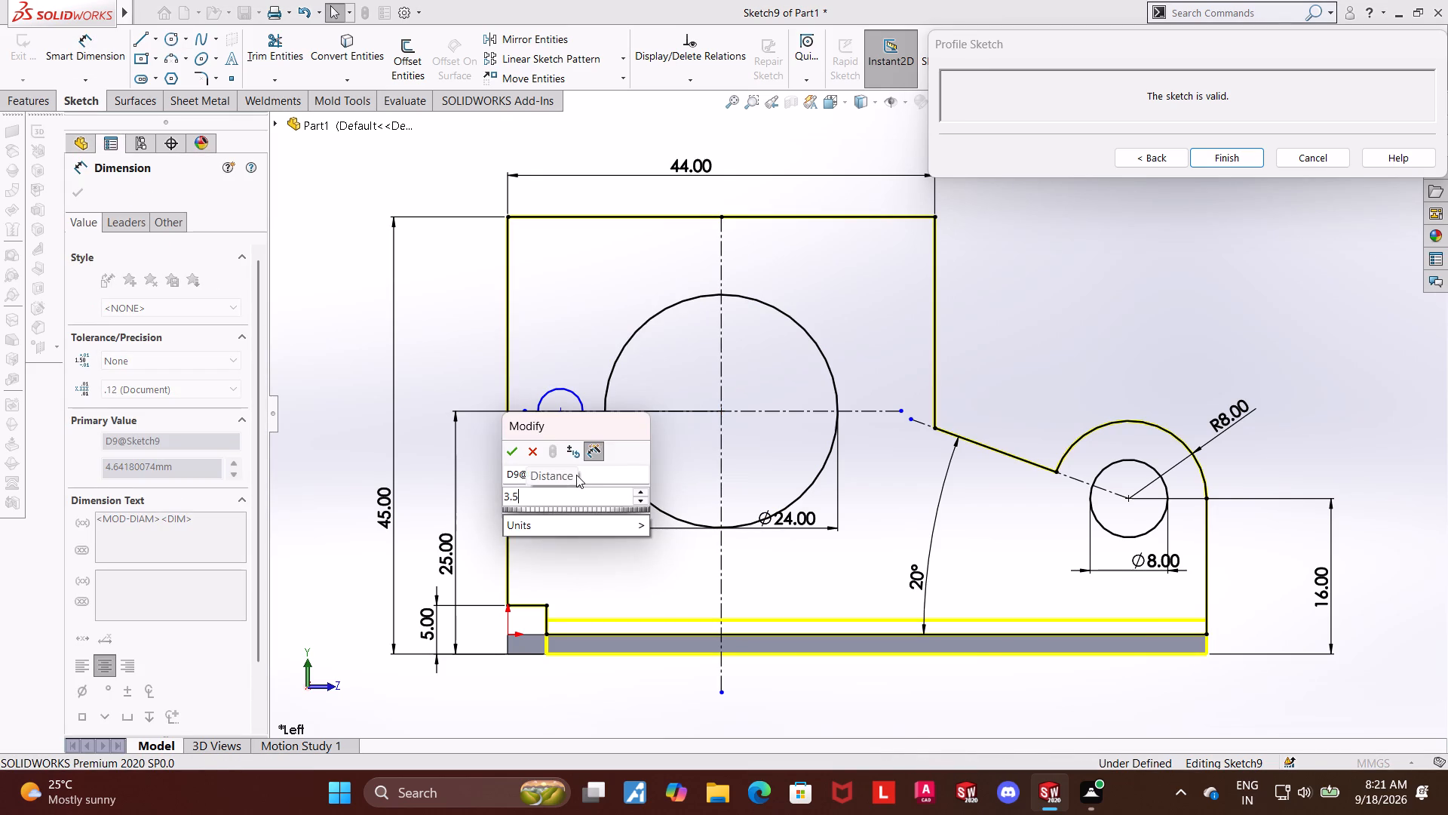
pyautogui.press('Return')
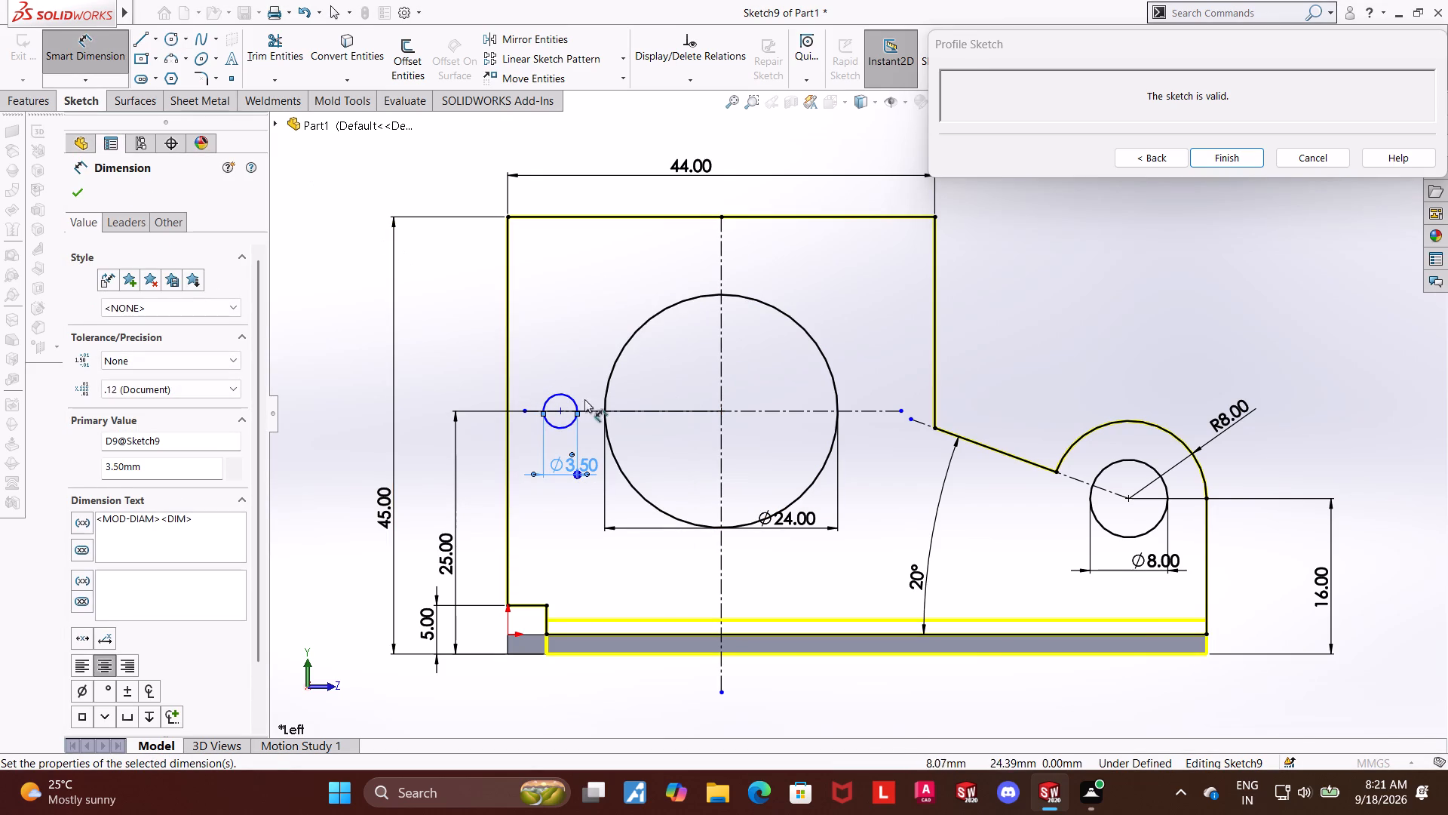
# Dimension the 3.5 mm circle's centre 16 mm from the vertical centerline.
pyautogui.click(561, 411)
pyautogui.click(720, 374)
pyautogui.scroll(5, 720, 374)
pyautogui.click(752, 242)
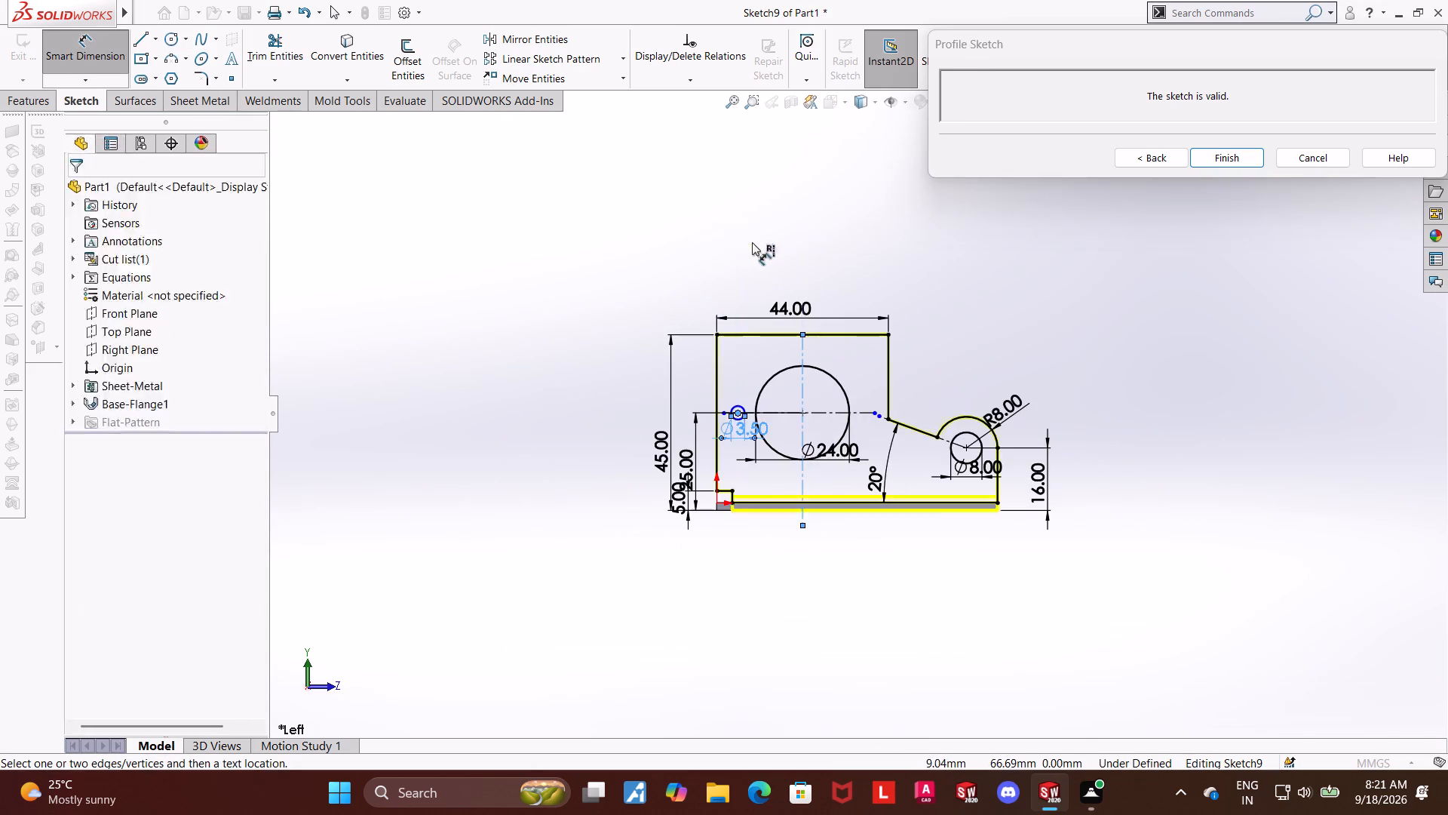
pyautogui.write('16')
pyautogui.press('Return')
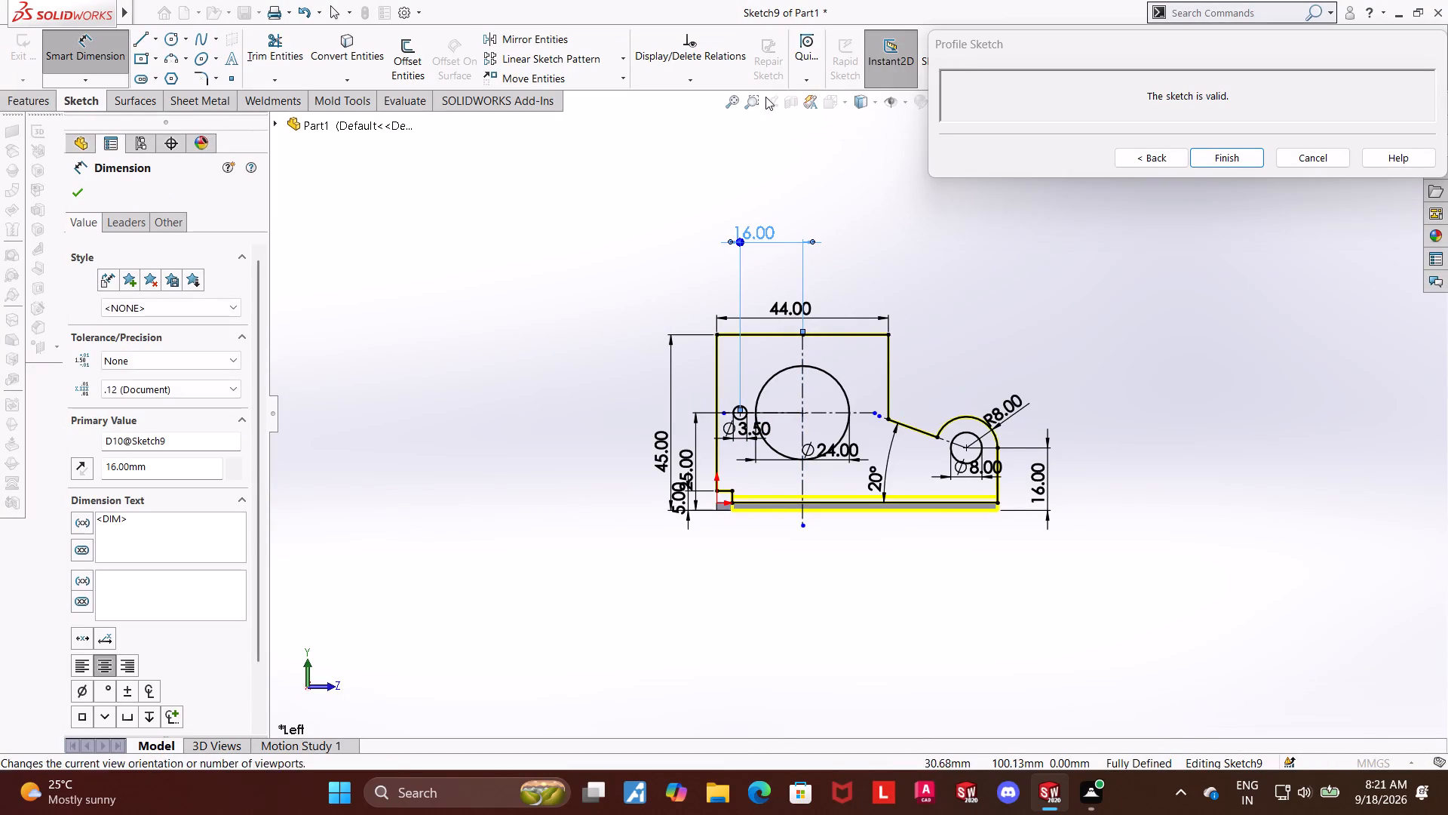
# Mirror the 3.5 mm circle about the vertical centerline to the other side of the 24 mm circle.
pyautogui.click(555, 40)
pyautogui.scroll(1, 930, 335)
pyautogui.scroll(-5, 943, 361)
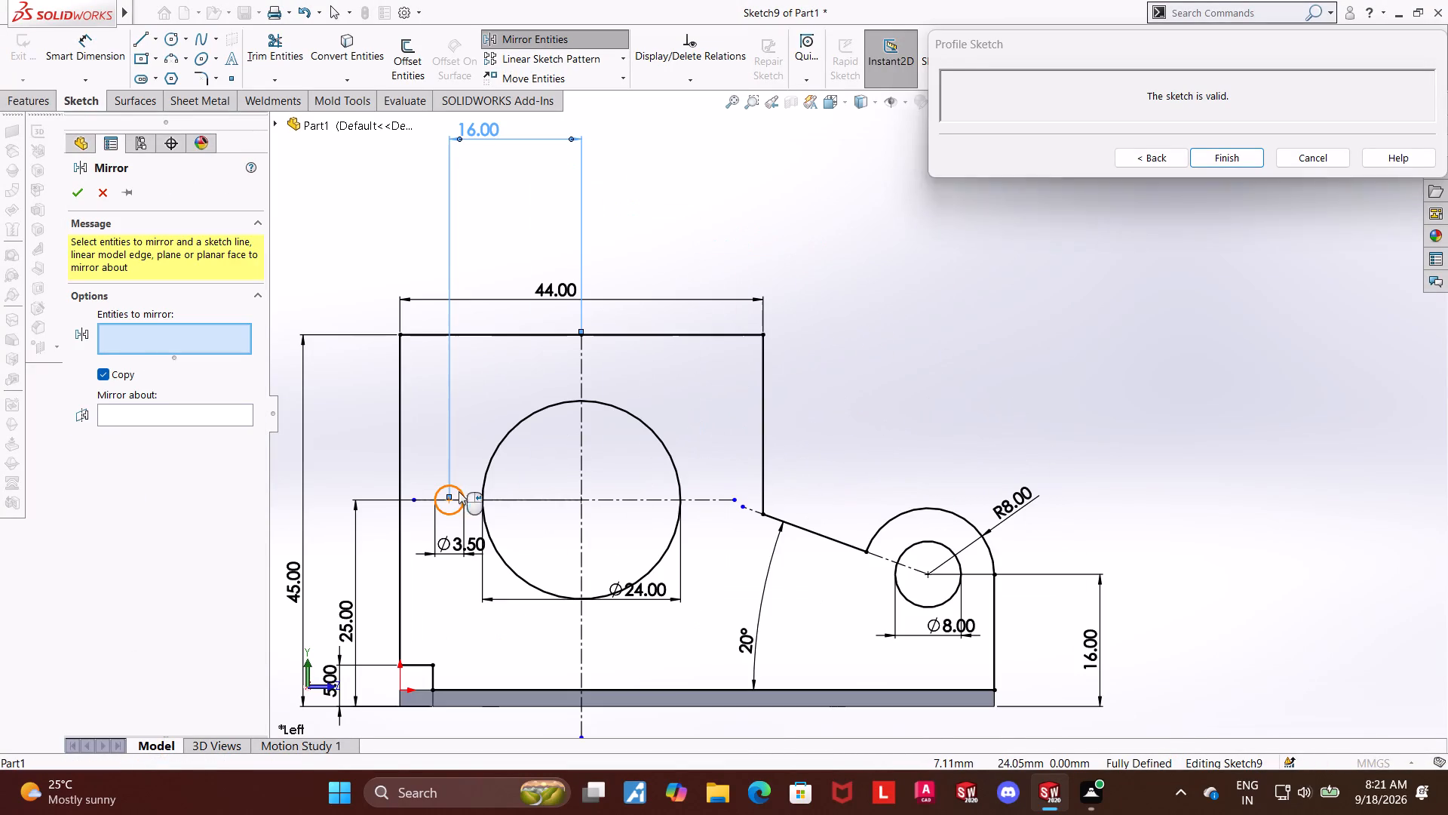
pyautogui.click(459, 491)
pyautogui.click(183, 421)
pyautogui.click(195, 414)
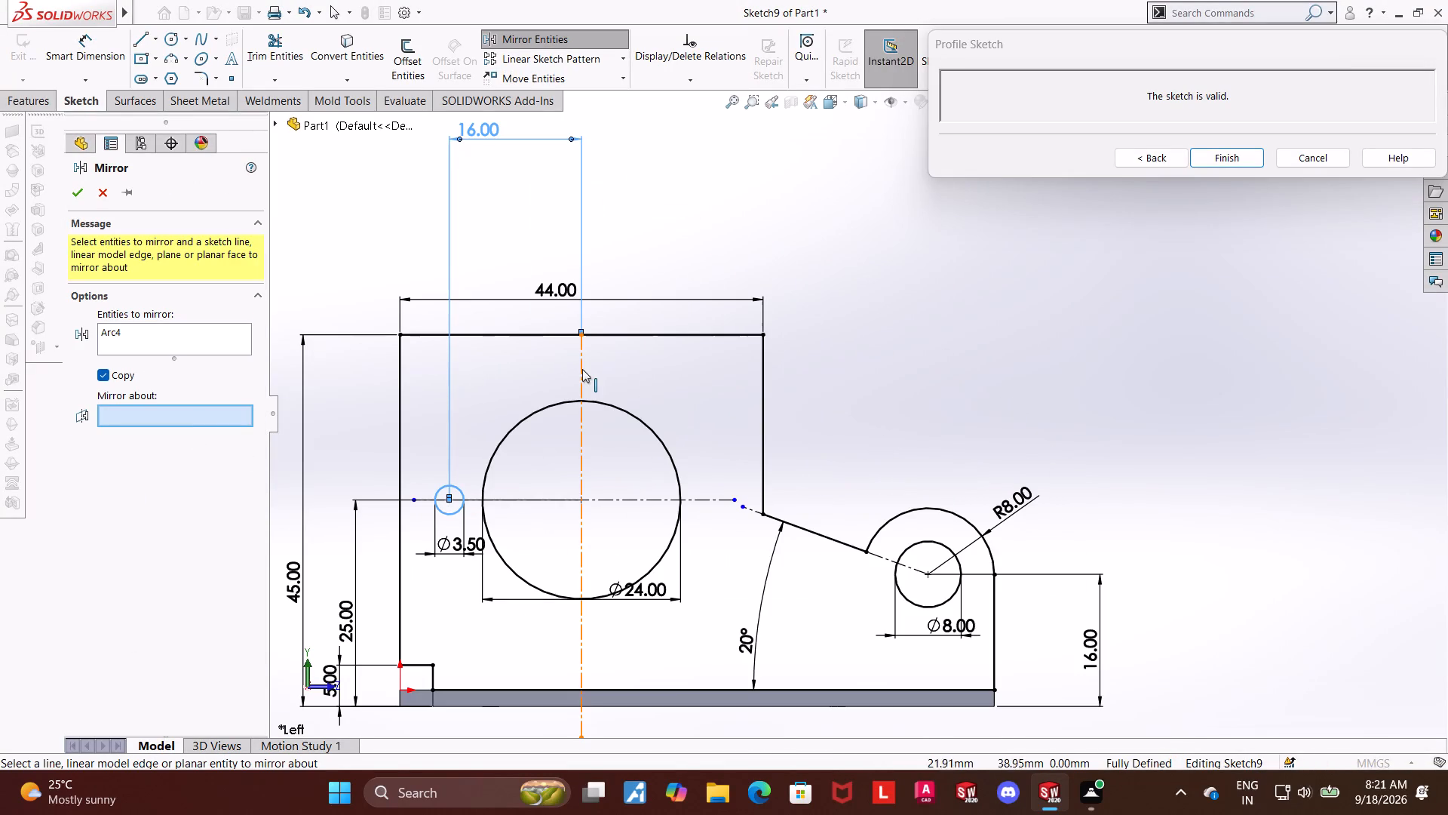
pyautogui.click(583, 369)
pyautogui.click(81, 202)
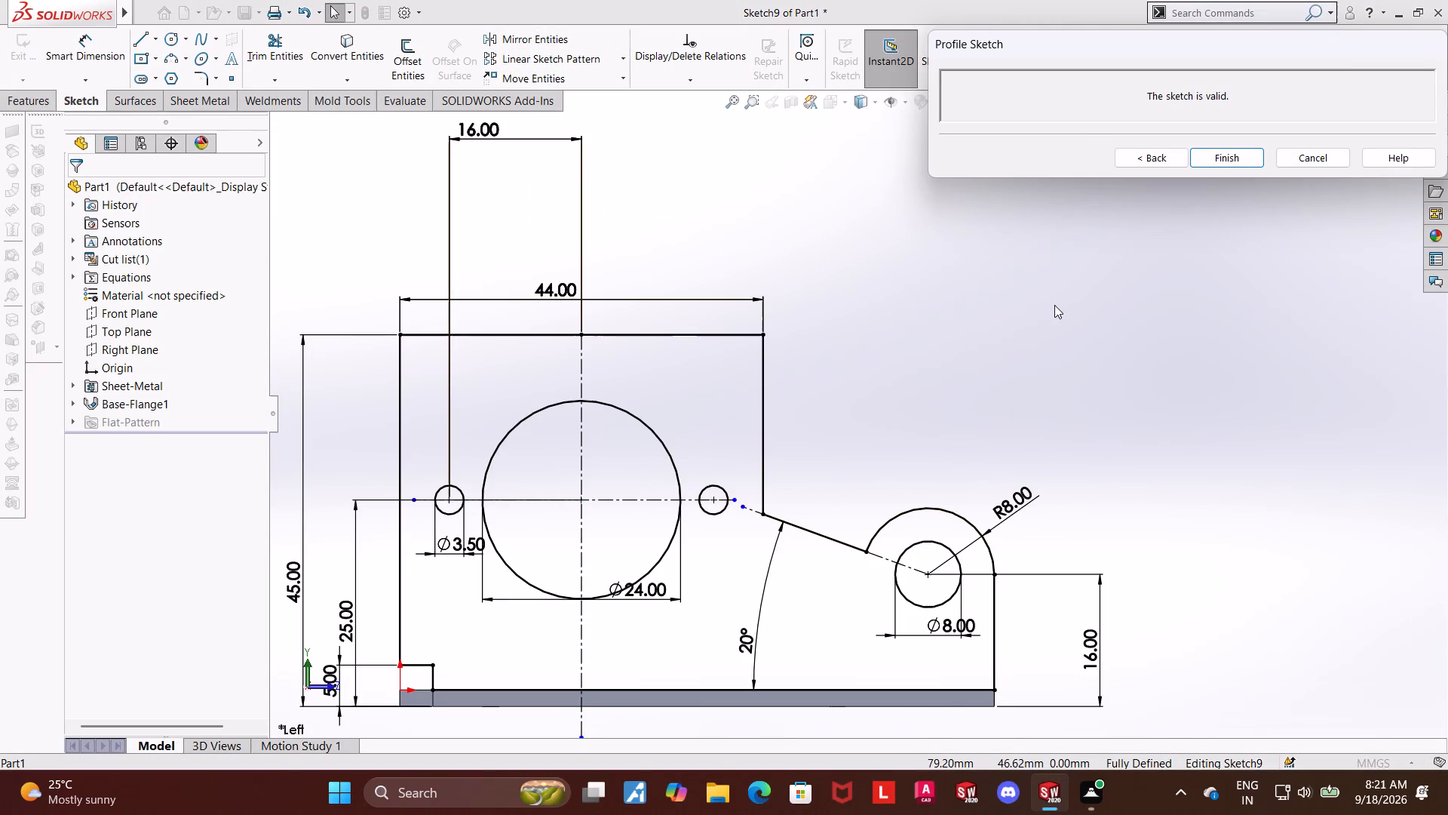
# Return from the profile sketch to the edge flange settings, override the default bend radius with 2 mm, and create the flange.
pyautogui.scroll(1, 1054, 305)
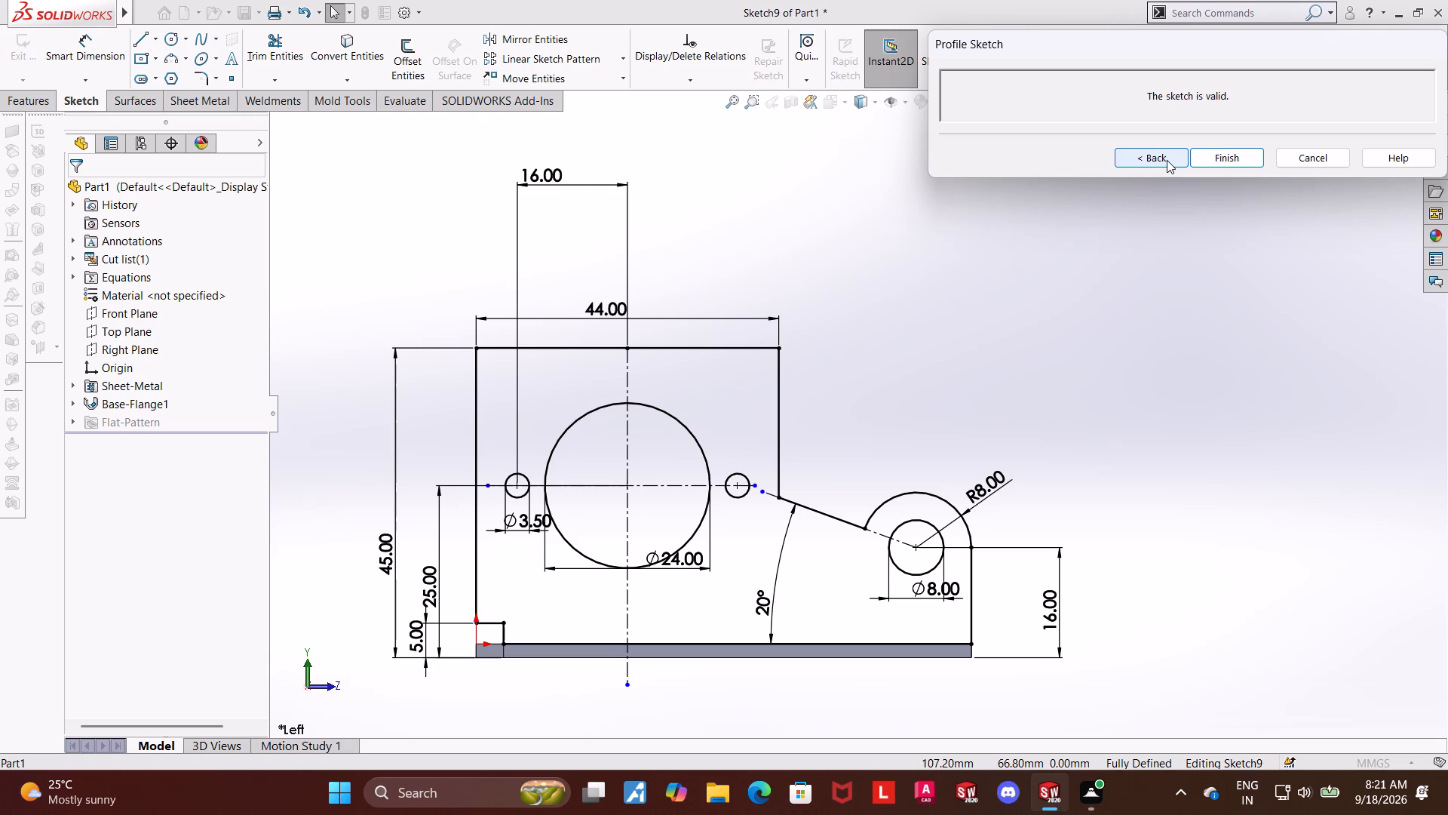
pyautogui.doubleClick(1167, 160)
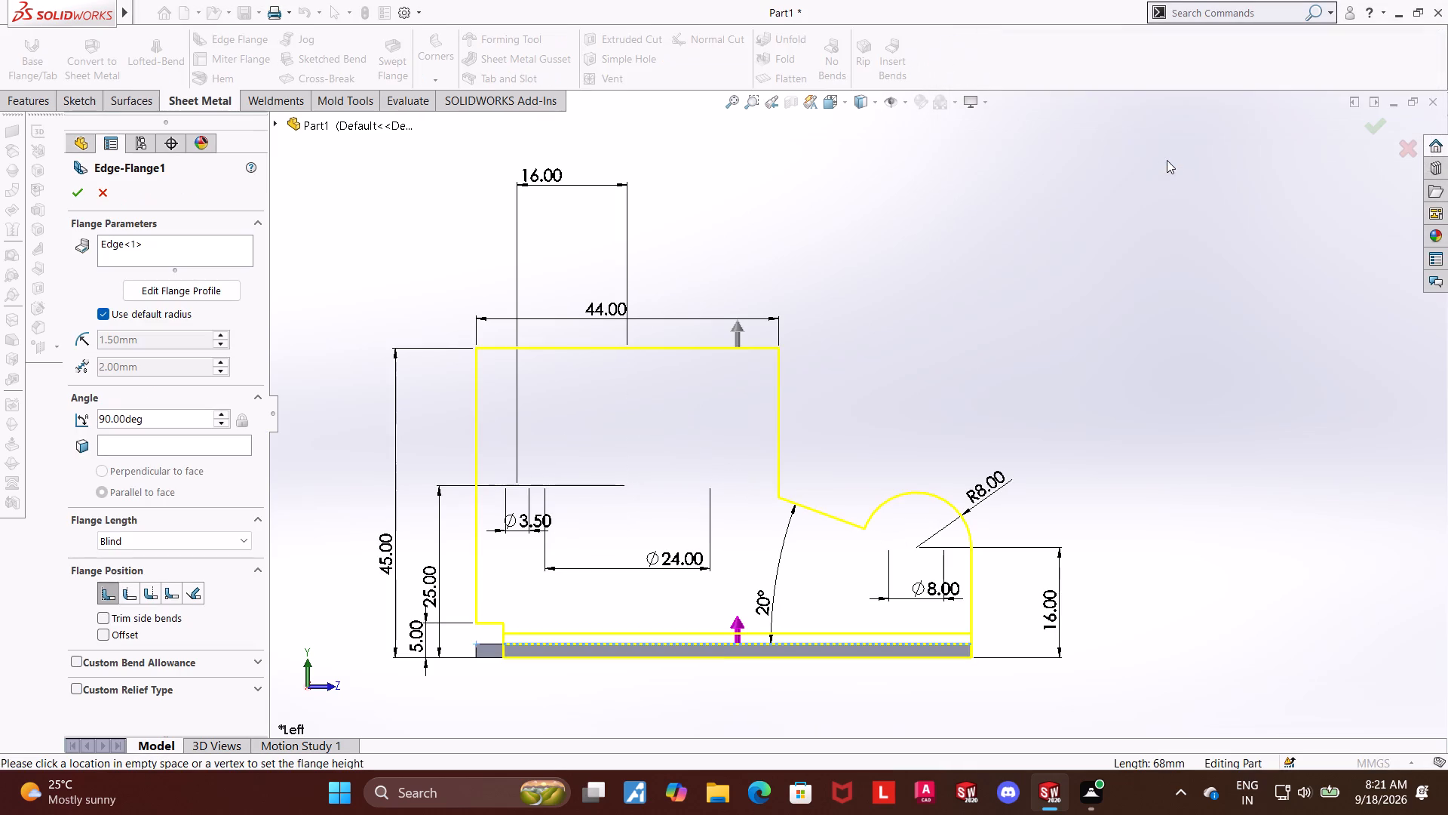
pyautogui.moveTo(1163, 219); pyautogui.dragTo(1127, 237, button='middle')
pyautogui.scroll(2, 1135, 233)
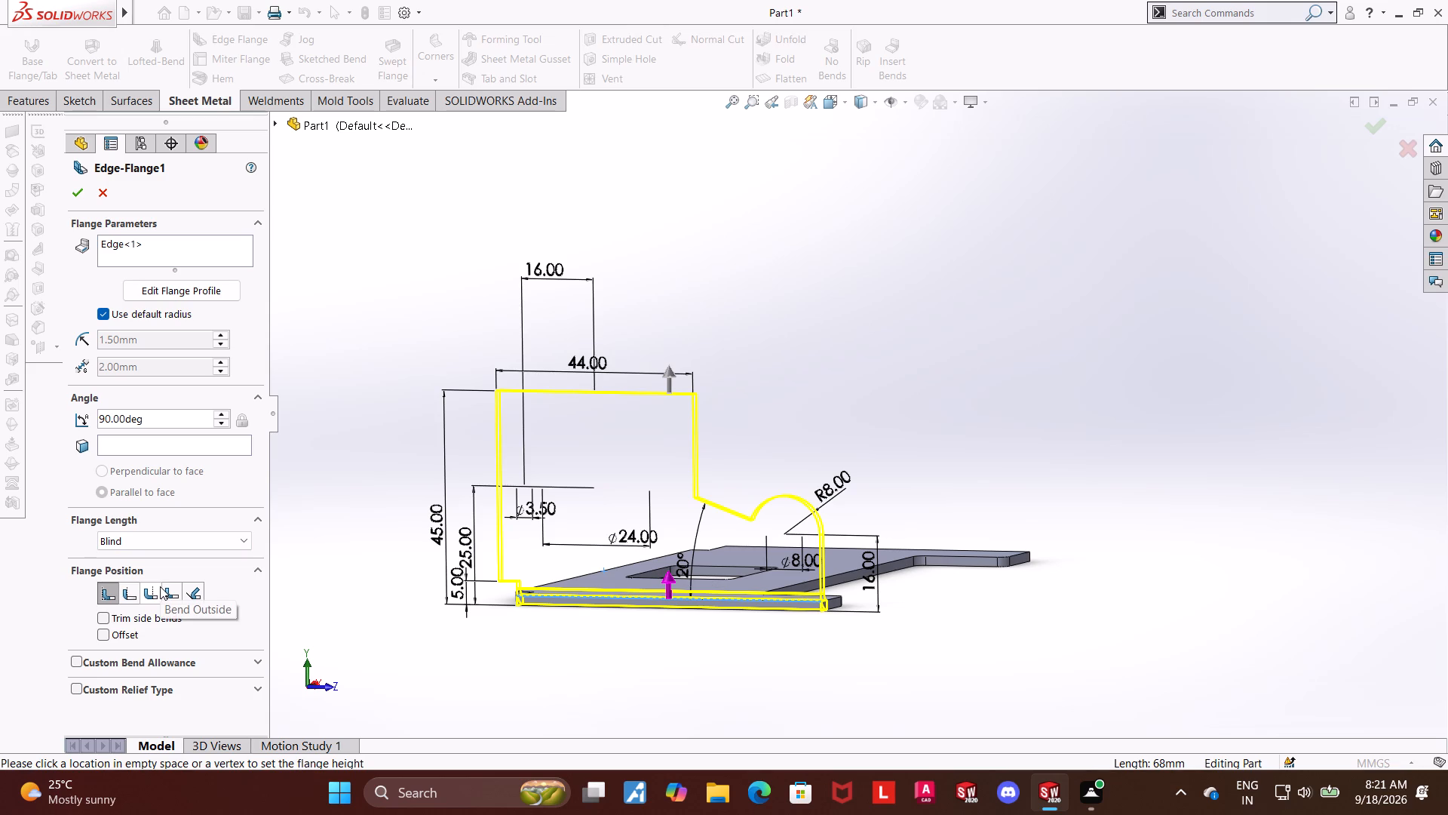
pyautogui.click(108, 313)
pyautogui.moveTo(171, 340); pyautogui.dragTo(0, 353)
pyautogui.press('2')
pyautogui.press('Return')
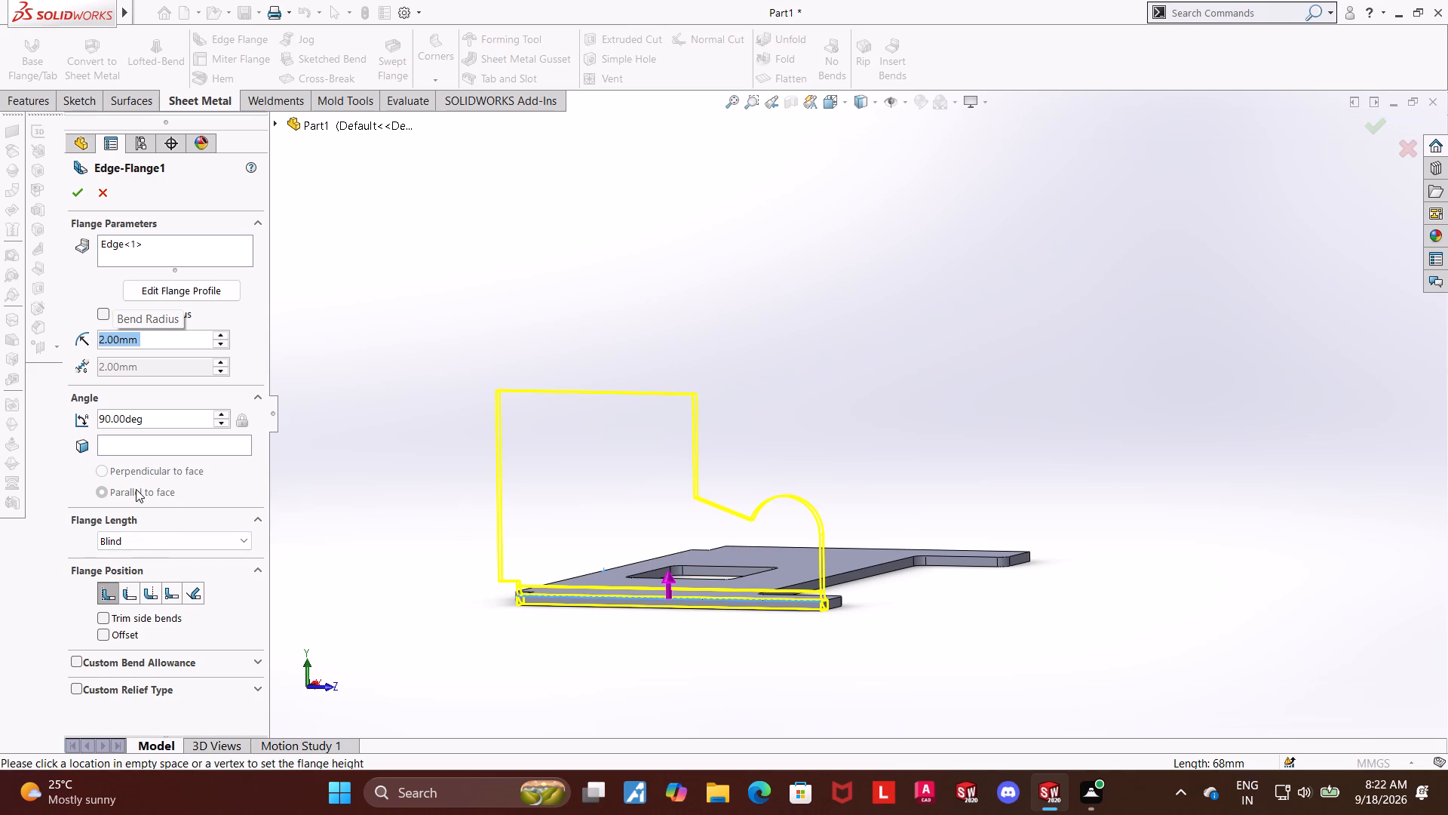
pyautogui.click(77, 191)
pyautogui.click(920, 398)
# Flatten the sheet metal part to examine its flat pattern with the new edge flange.
pyautogui.moveTo(902, 390); pyautogui.dragTo(877, 392, button='middle')
pyautogui.moveTo(847, 410); pyautogui.dragTo(851, 408, button='middle')
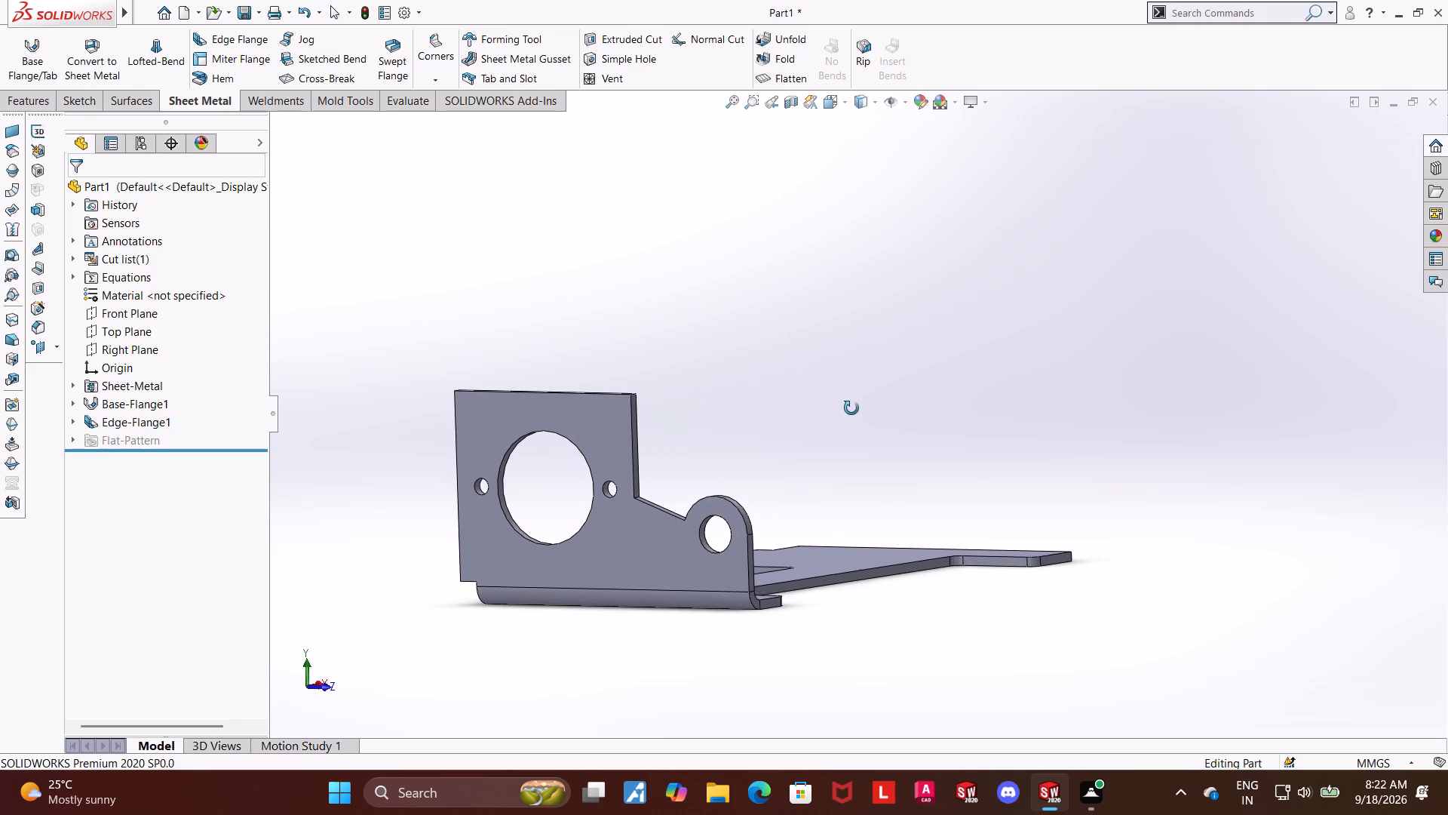
pyautogui.moveTo(851, 408); pyautogui.dragTo(768, 638, button='middle')
pyautogui.scroll(1, 769, 638)
pyautogui.moveTo(739, 329); pyautogui.dragTo(726, 379, button='middle')
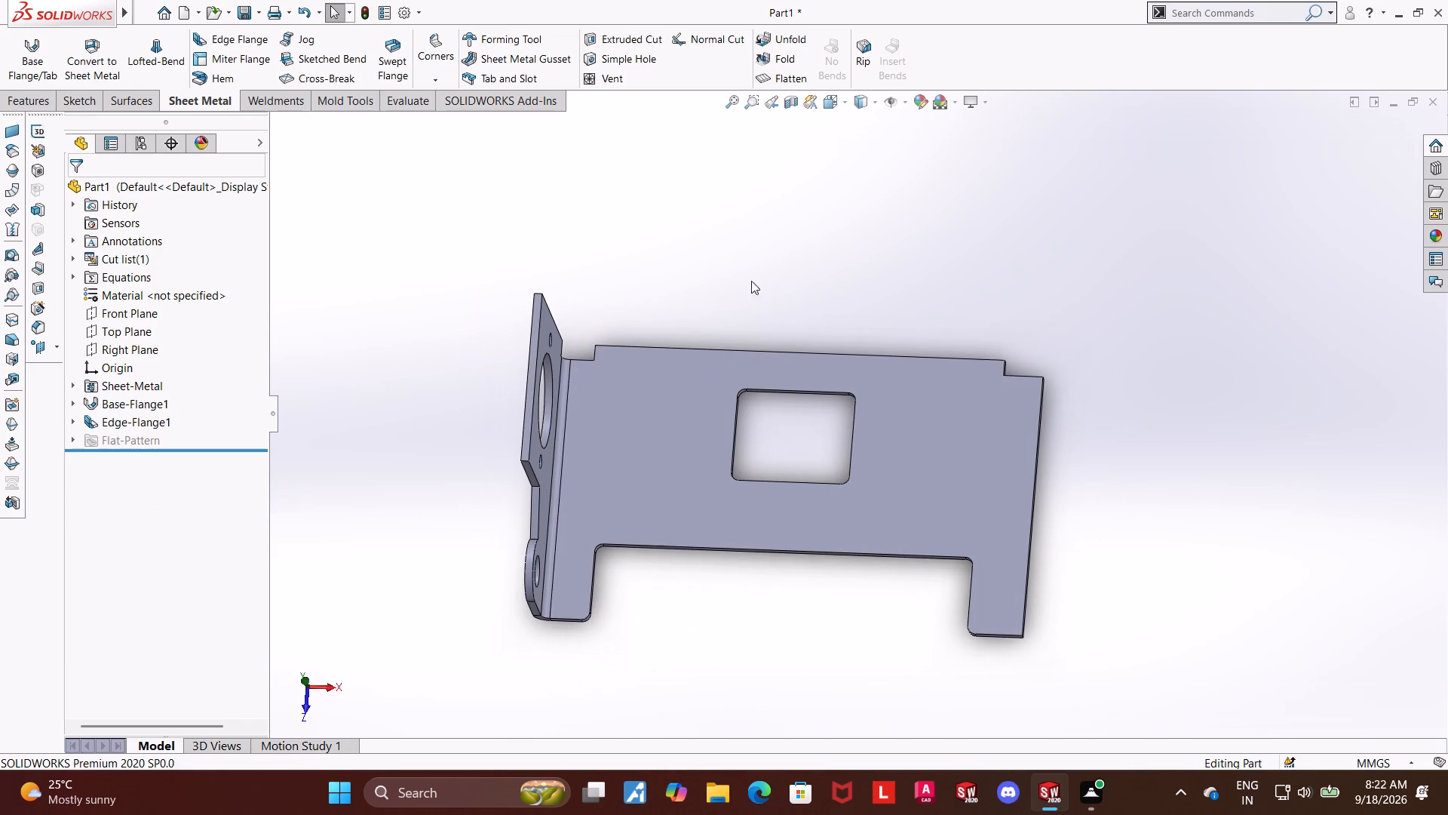
pyautogui.click(782, 86)
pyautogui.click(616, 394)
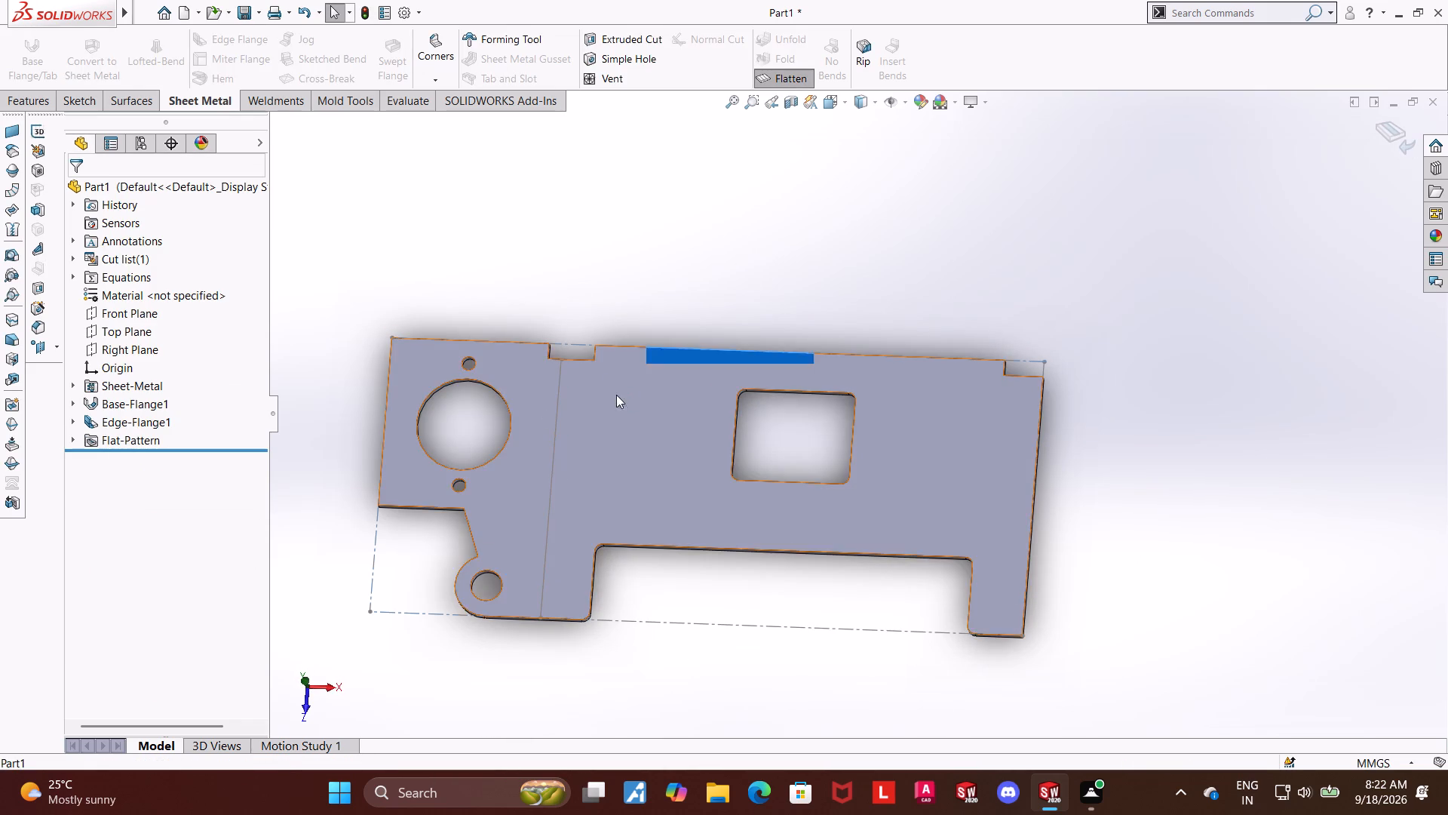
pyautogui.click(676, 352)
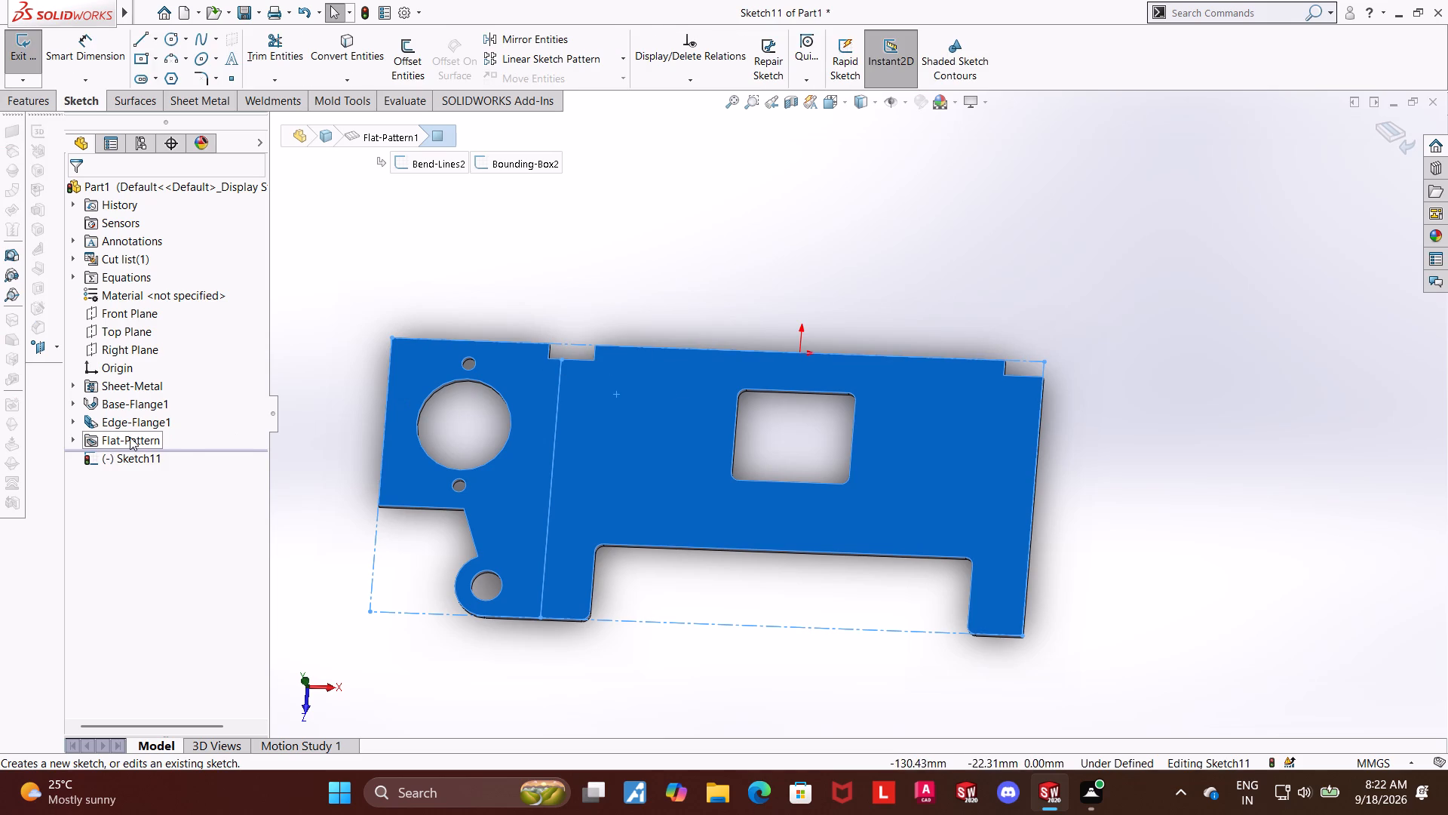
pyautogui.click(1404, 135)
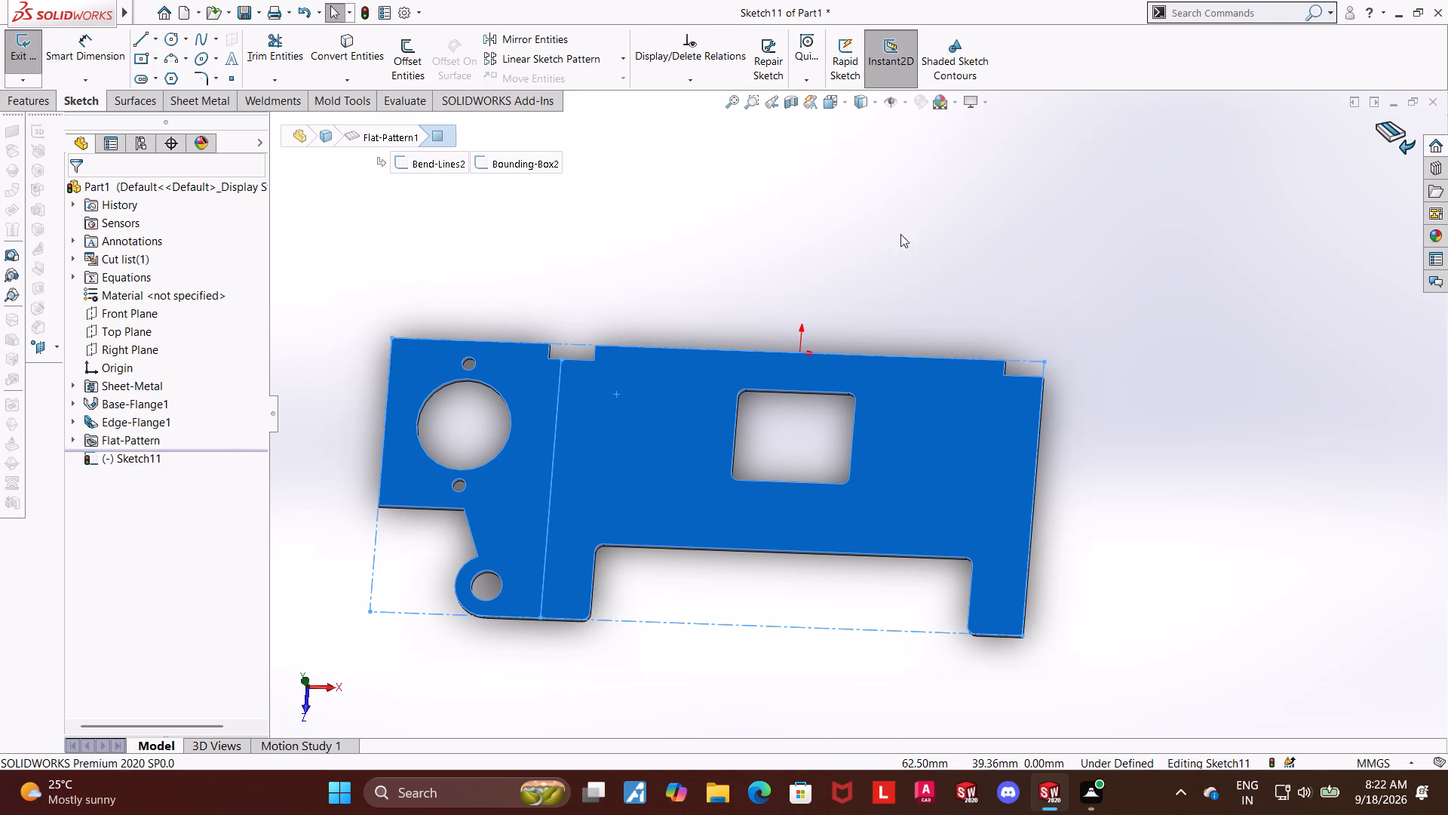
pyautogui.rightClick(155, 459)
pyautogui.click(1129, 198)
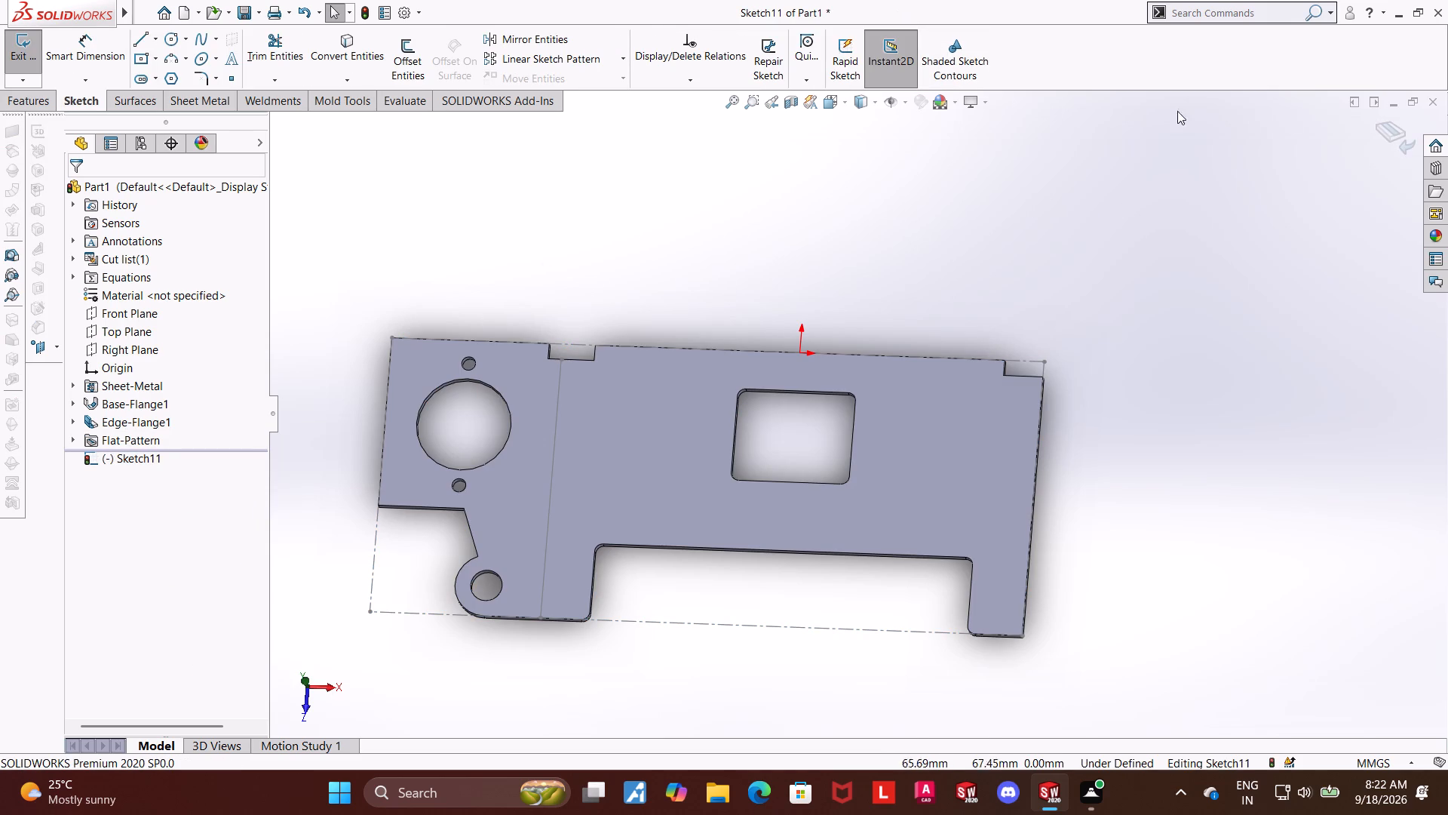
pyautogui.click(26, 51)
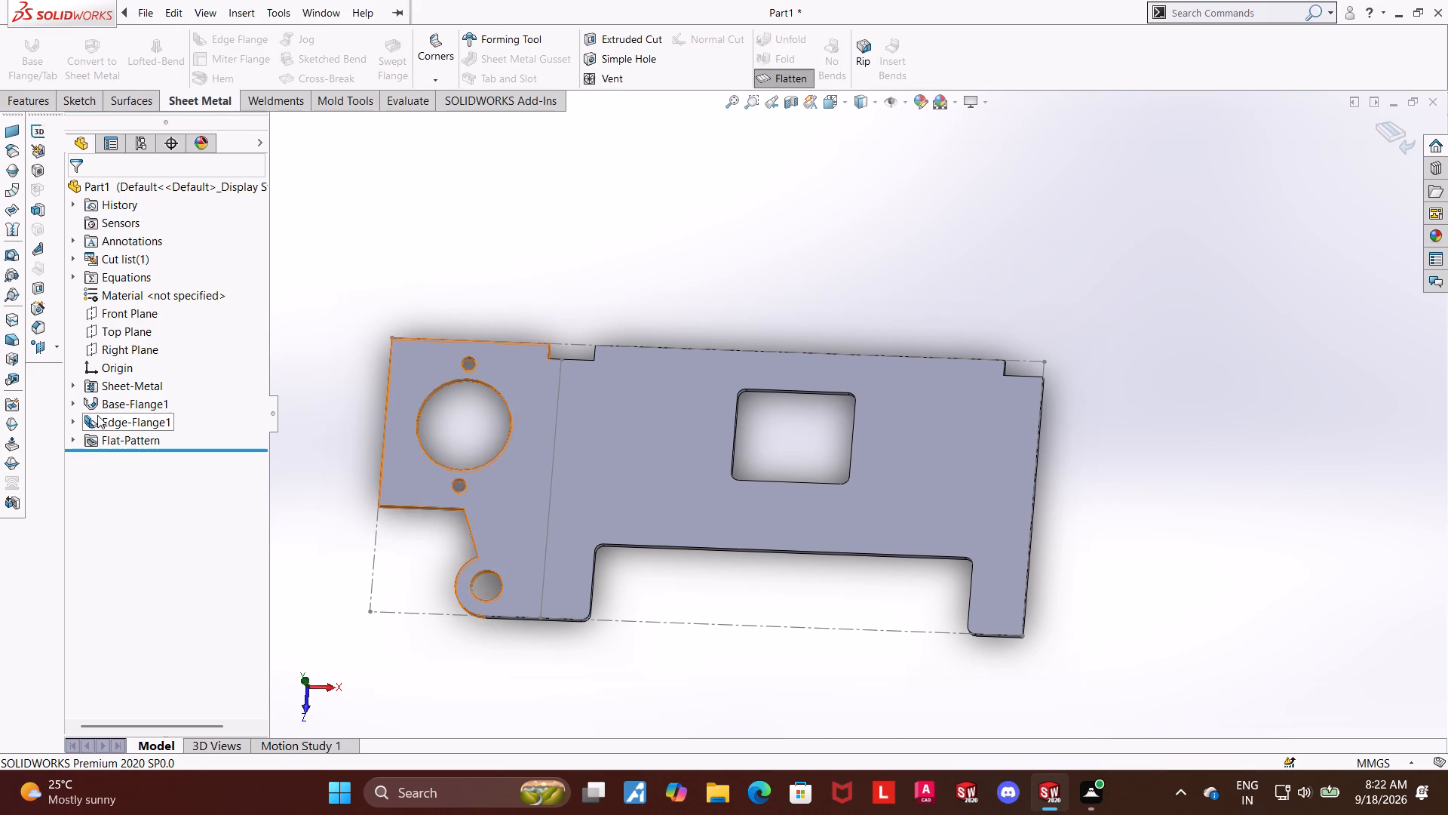
# Return the flattened part to its folded state.
pyautogui.click(798, 73)
pyautogui.moveTo(712, 274); pyautogui.dragTo(717, 195, button='middle')
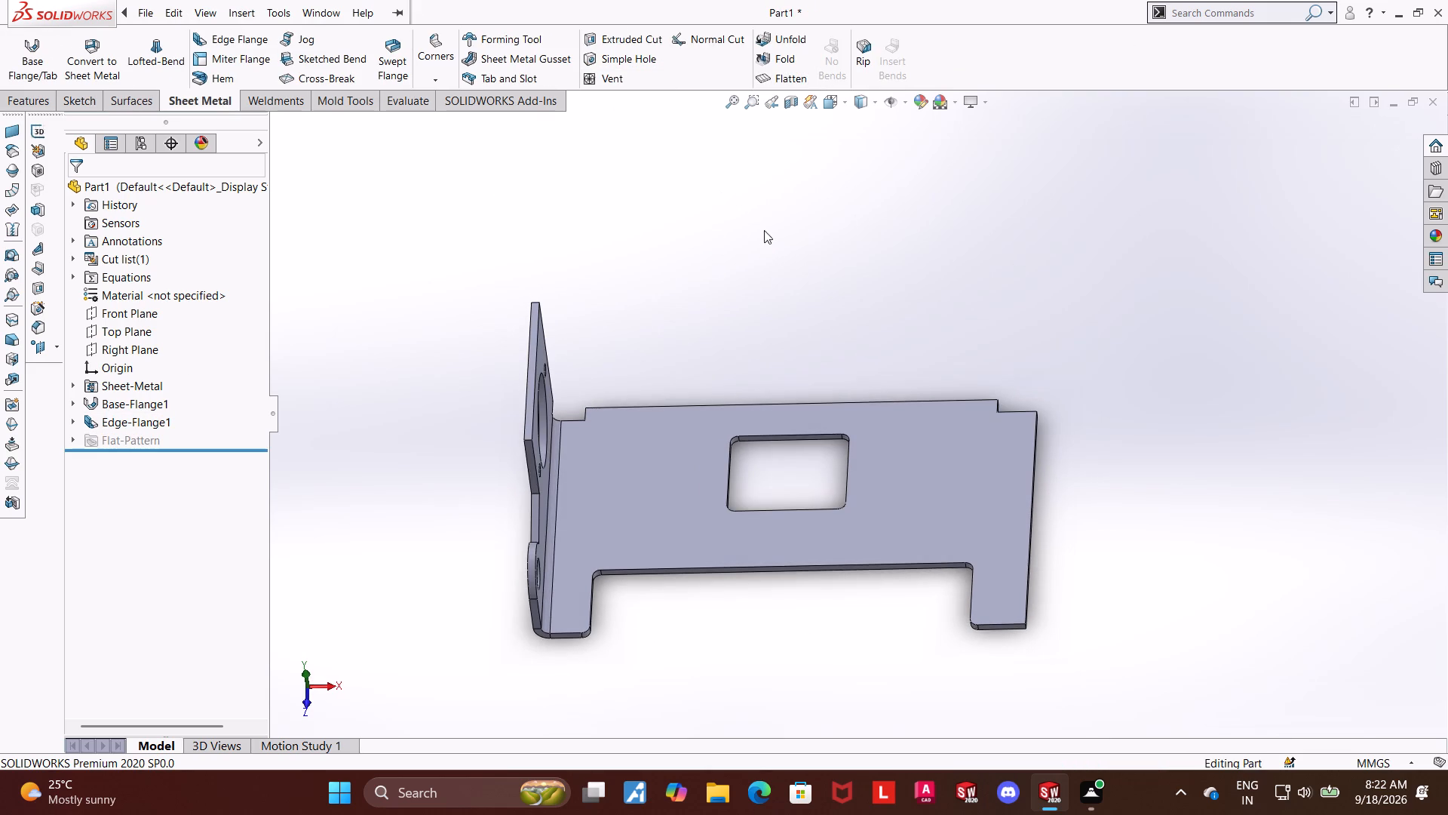
pyautogui.click(791, 254)
# Mirror the edge flange about the Right Plane onto the opposite side of the base plate.
pyautogui.moveTo(617, 237); pyautogui.dragTo(615, 255, button='middle')
pyautogui.middleClick(615, 256)
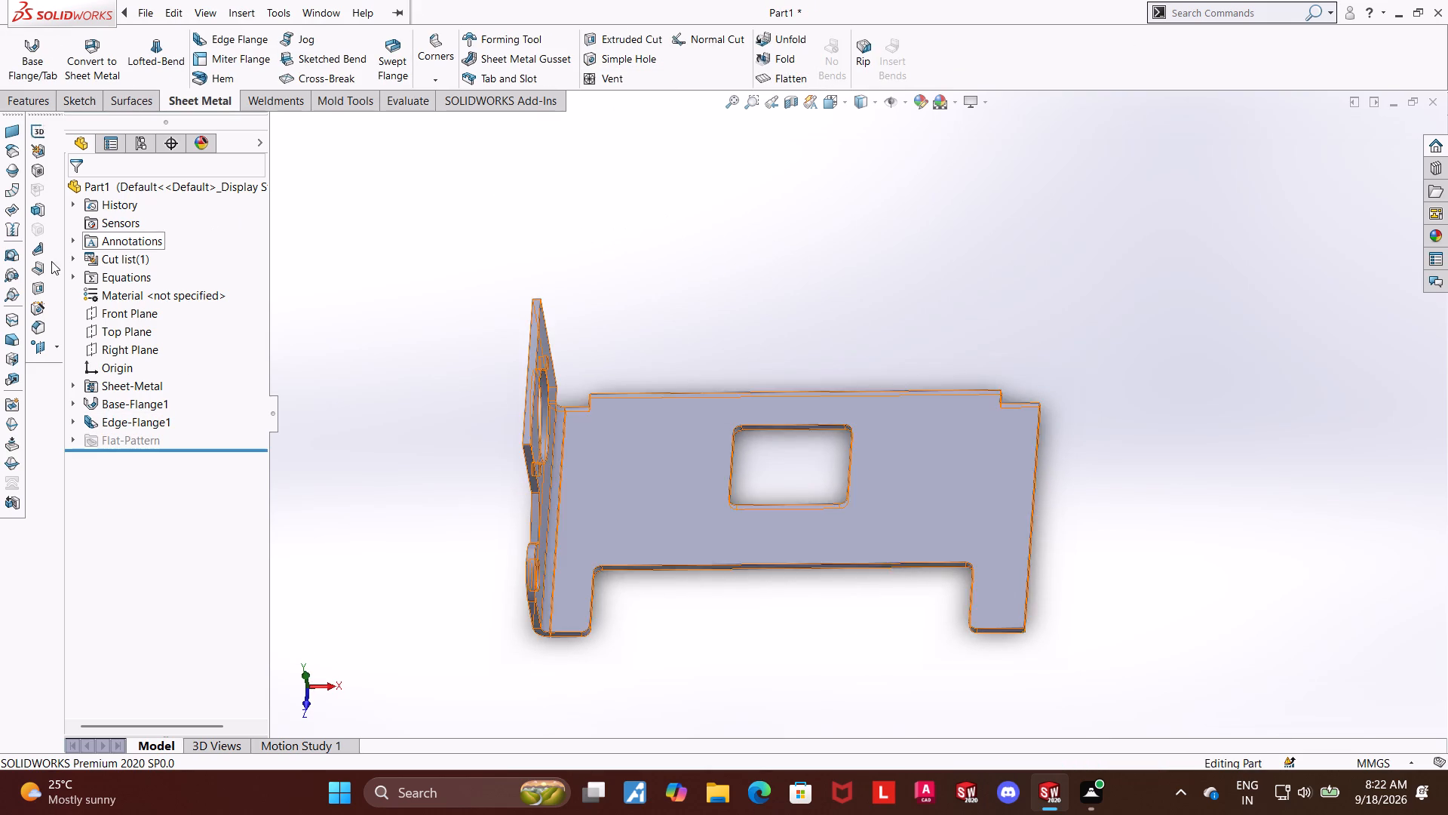
pyautogui.click(113, 346)
pyautogui.moveTo(475, 129); pyautogui.dragTo(491, 129, button='middle')
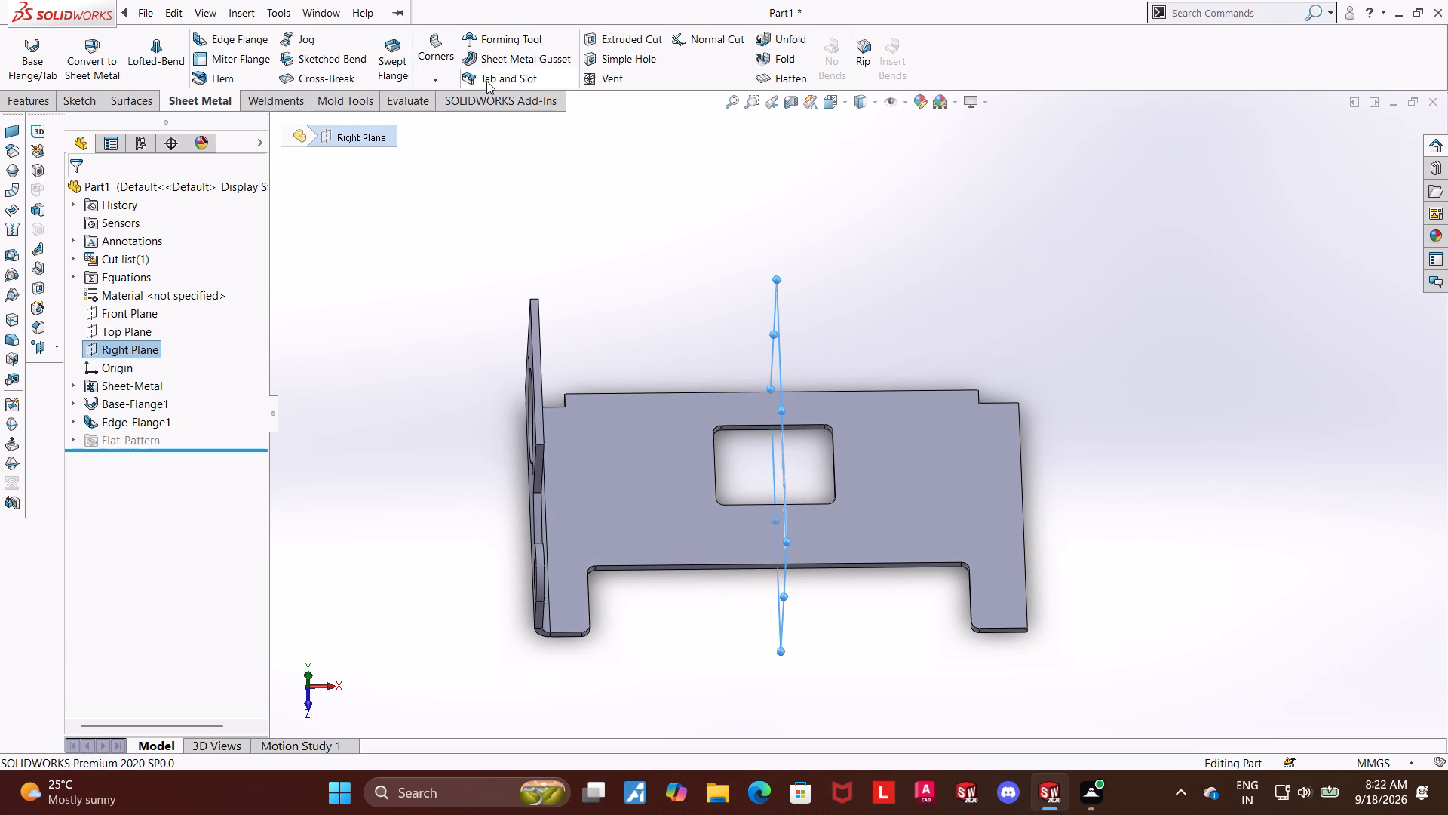
pyautogui.click(4, 103)
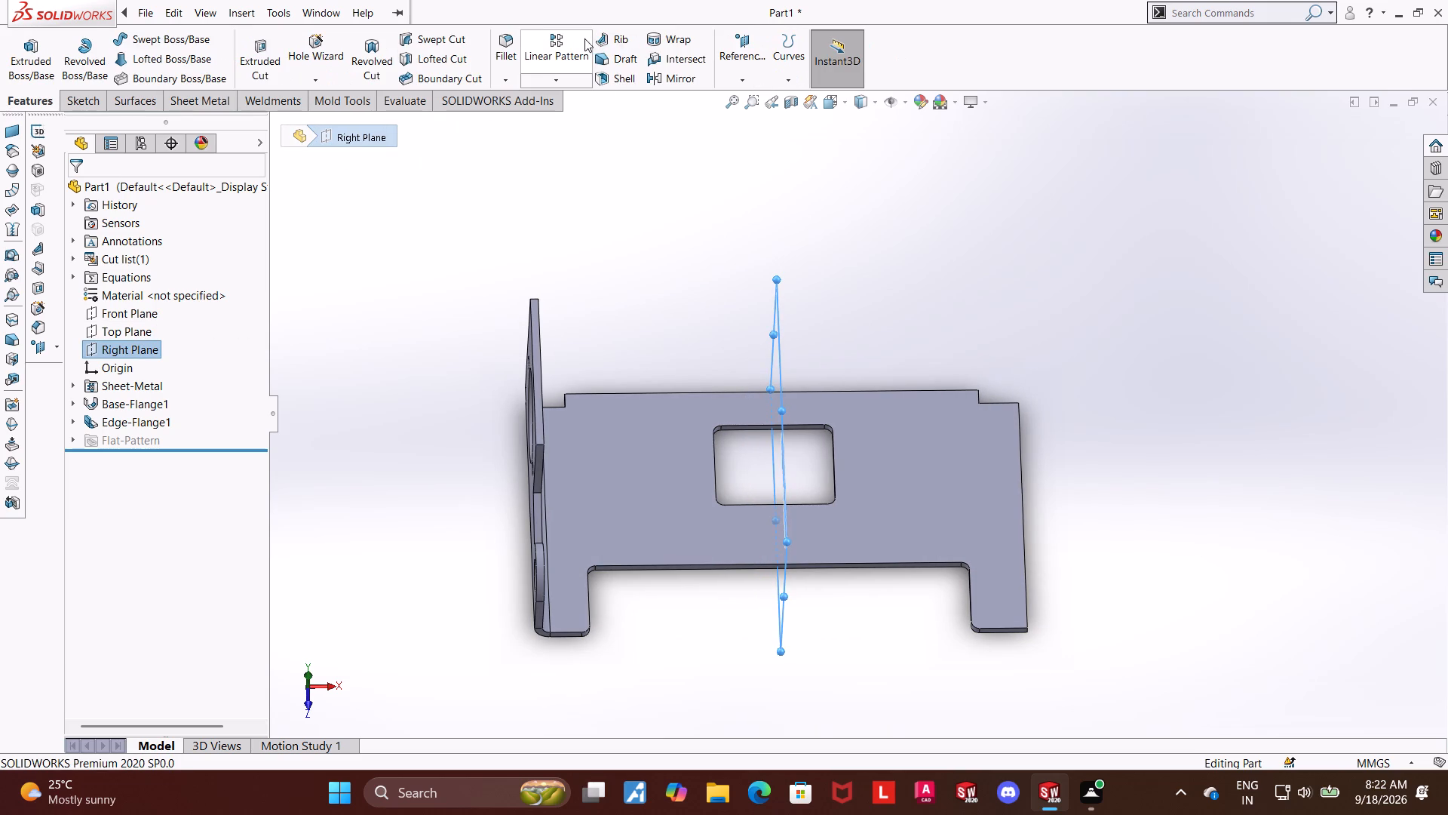
pyautogui.click(678, 86)
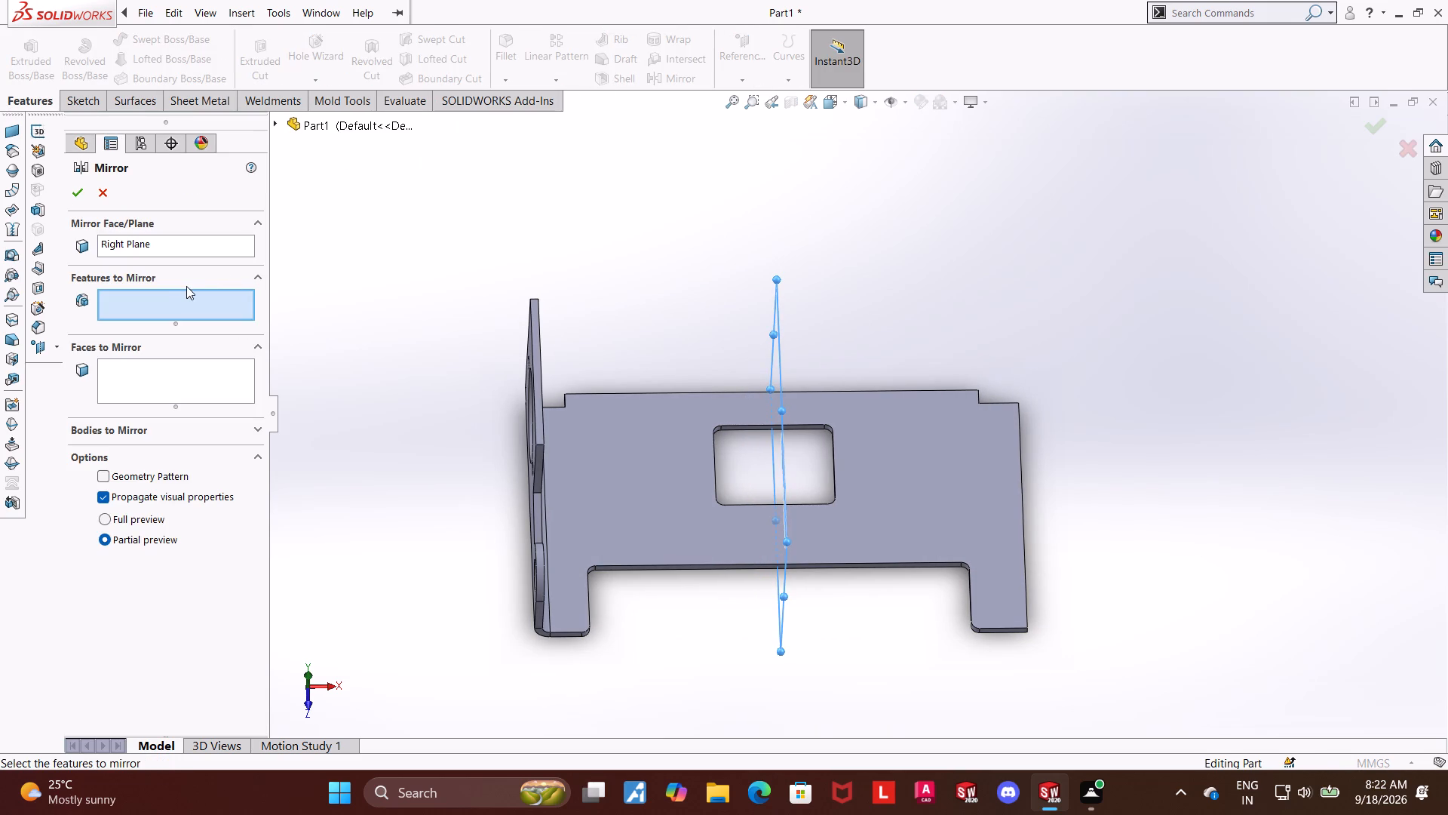
pyautogui.click(277, 125)
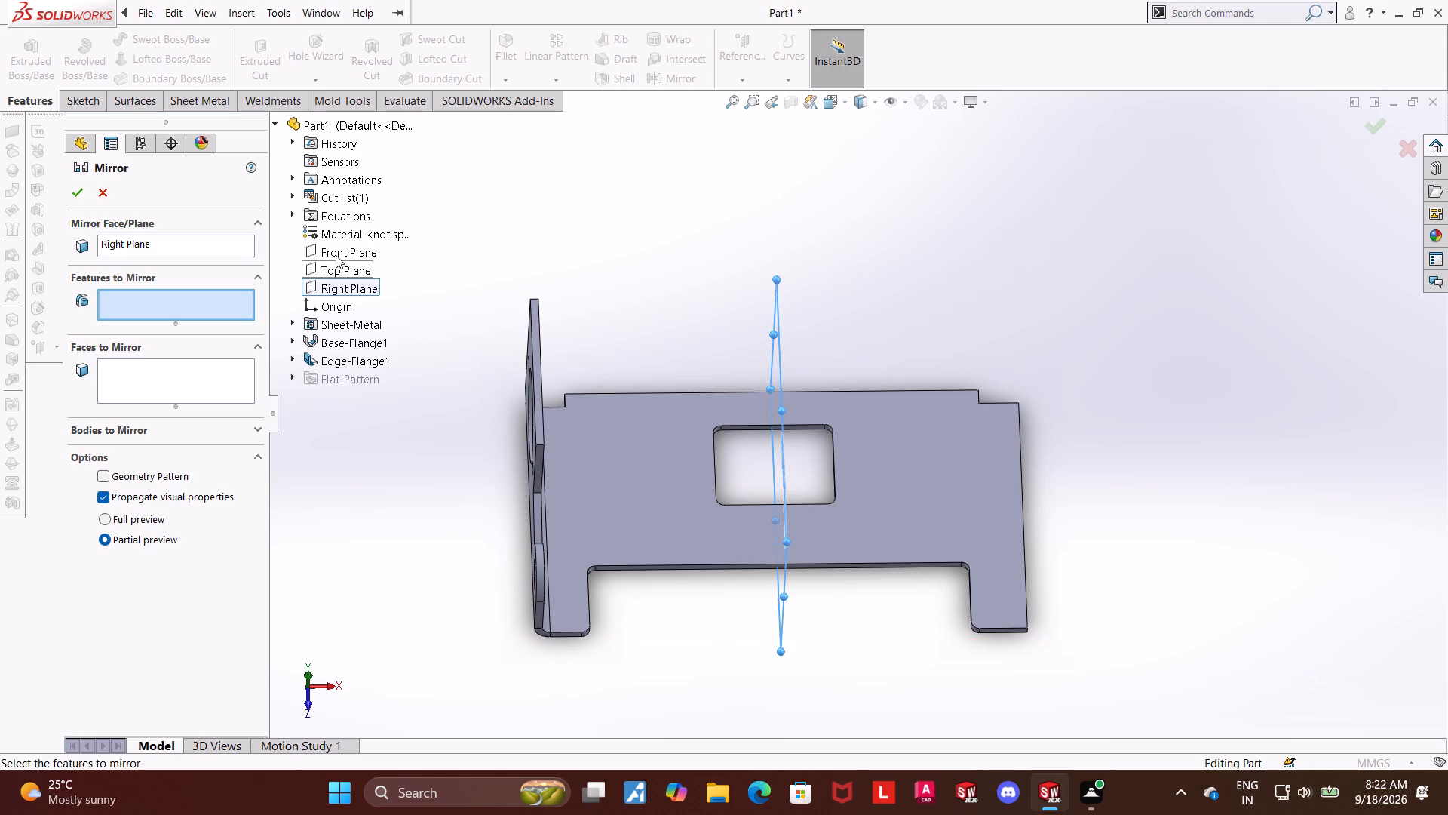
pyautogui.click(335, 361)
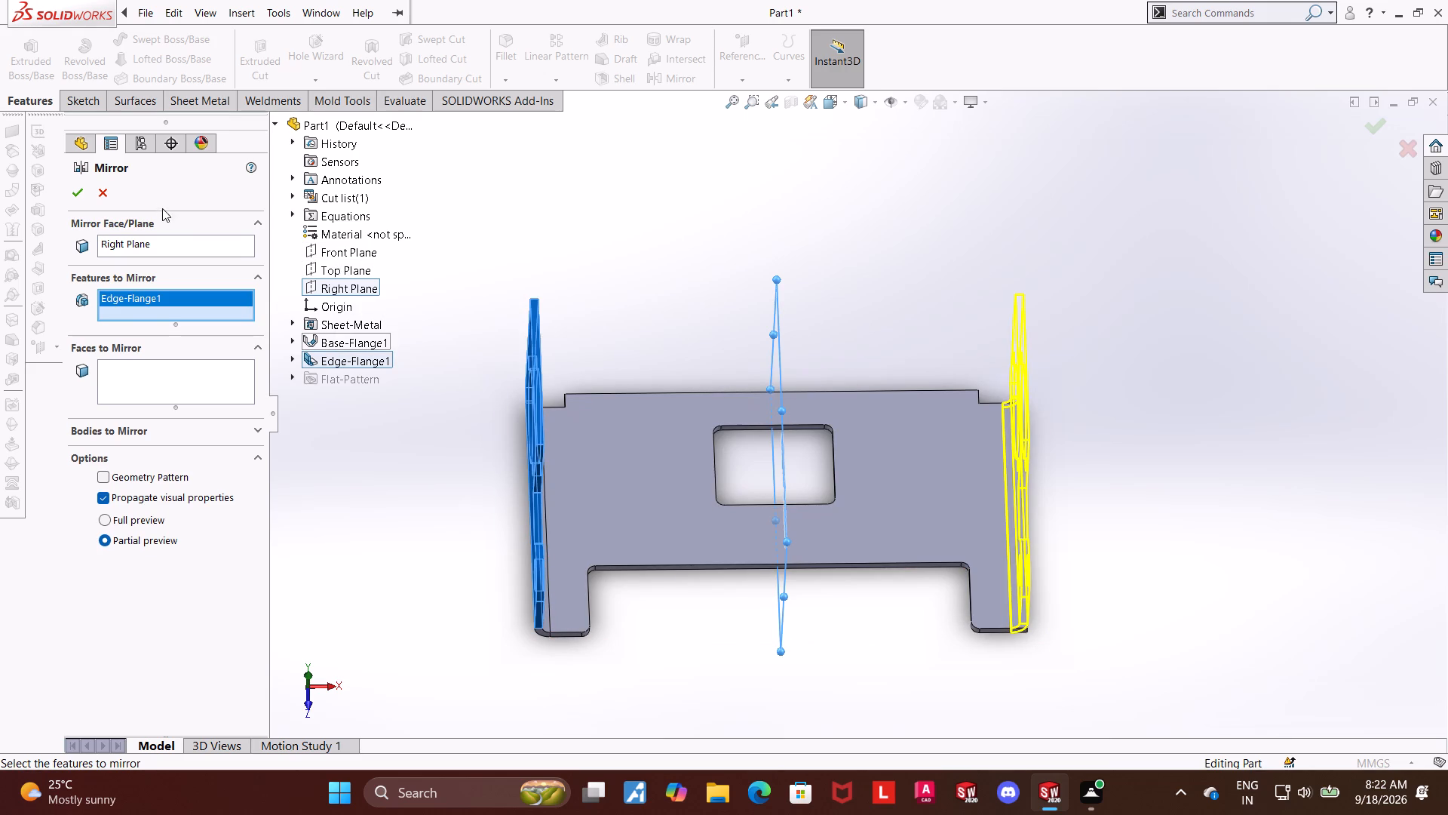
pyautogui.click(77, 195)
pyautogui.click(612, 214)
# Examine the folded part with both side flanges from several angles.
pyautogui.scroll(1, 638, 218)
pyautogui.moveTo(638, 218); pyautogui.dragTo(606, 229, button='middle')
pyautogui.scroll(-1, 619, 224)
pyautogui.scroll(1, 606, 229)
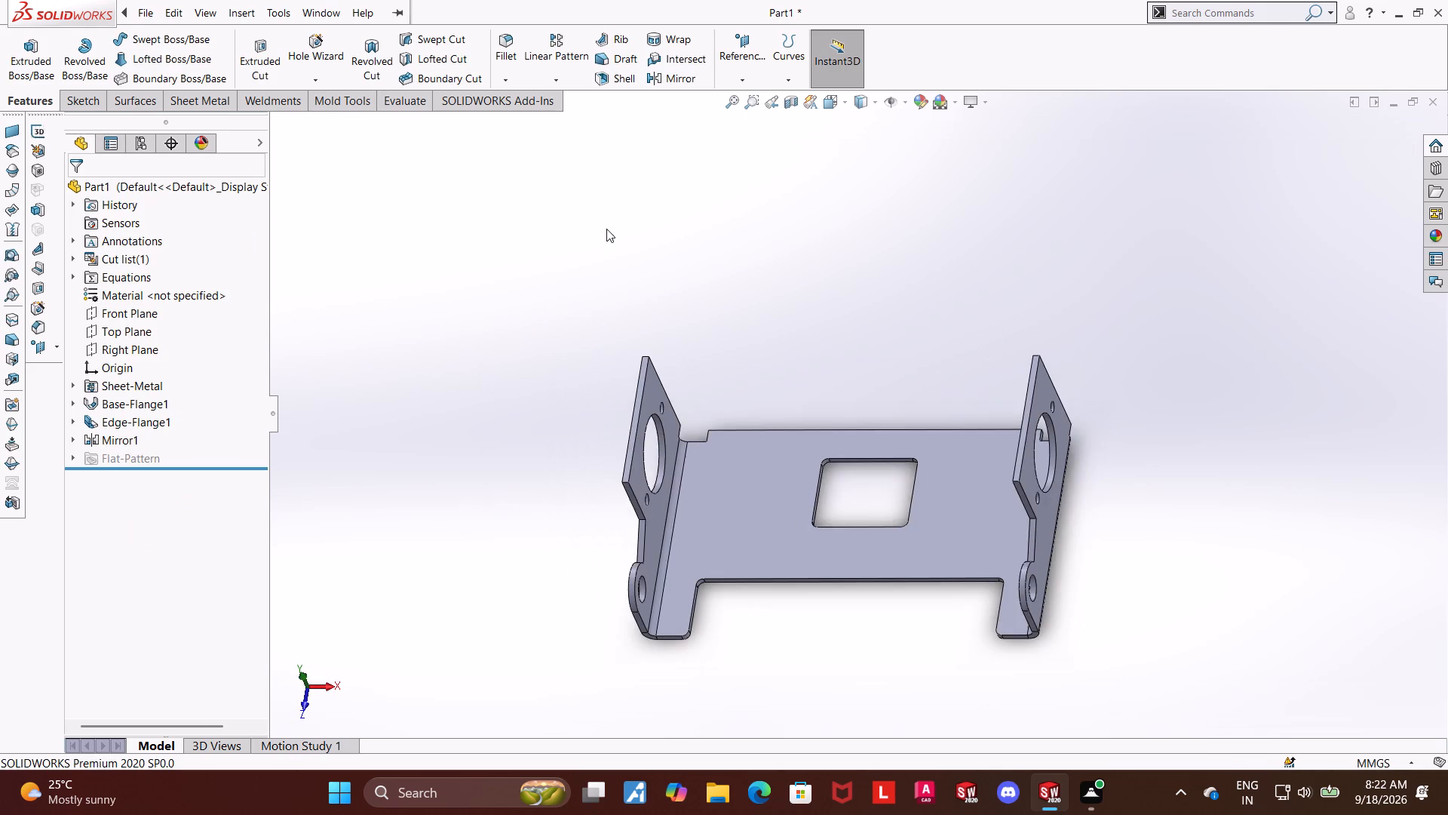
pyautogui.moveTo(615, 234); pyautogui.dragTo(627, 236, button='middle')
pyautogui.moveTo(595, 238); pyautogui.dragTo(733, 193, button='middle')
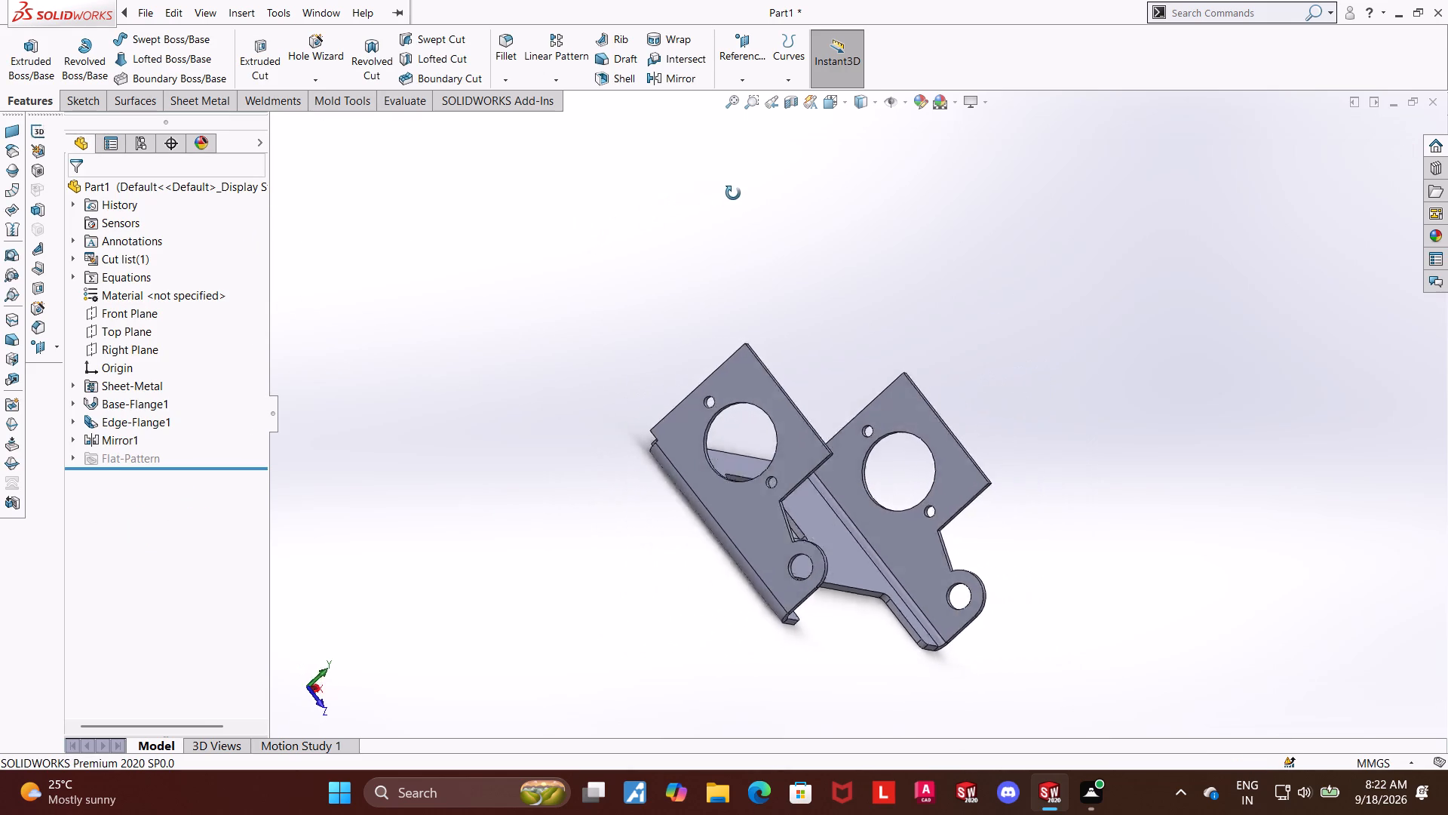
pyautogui.moveTo(733, 193); pyautogui.dragTo(613, 253, button='middle')
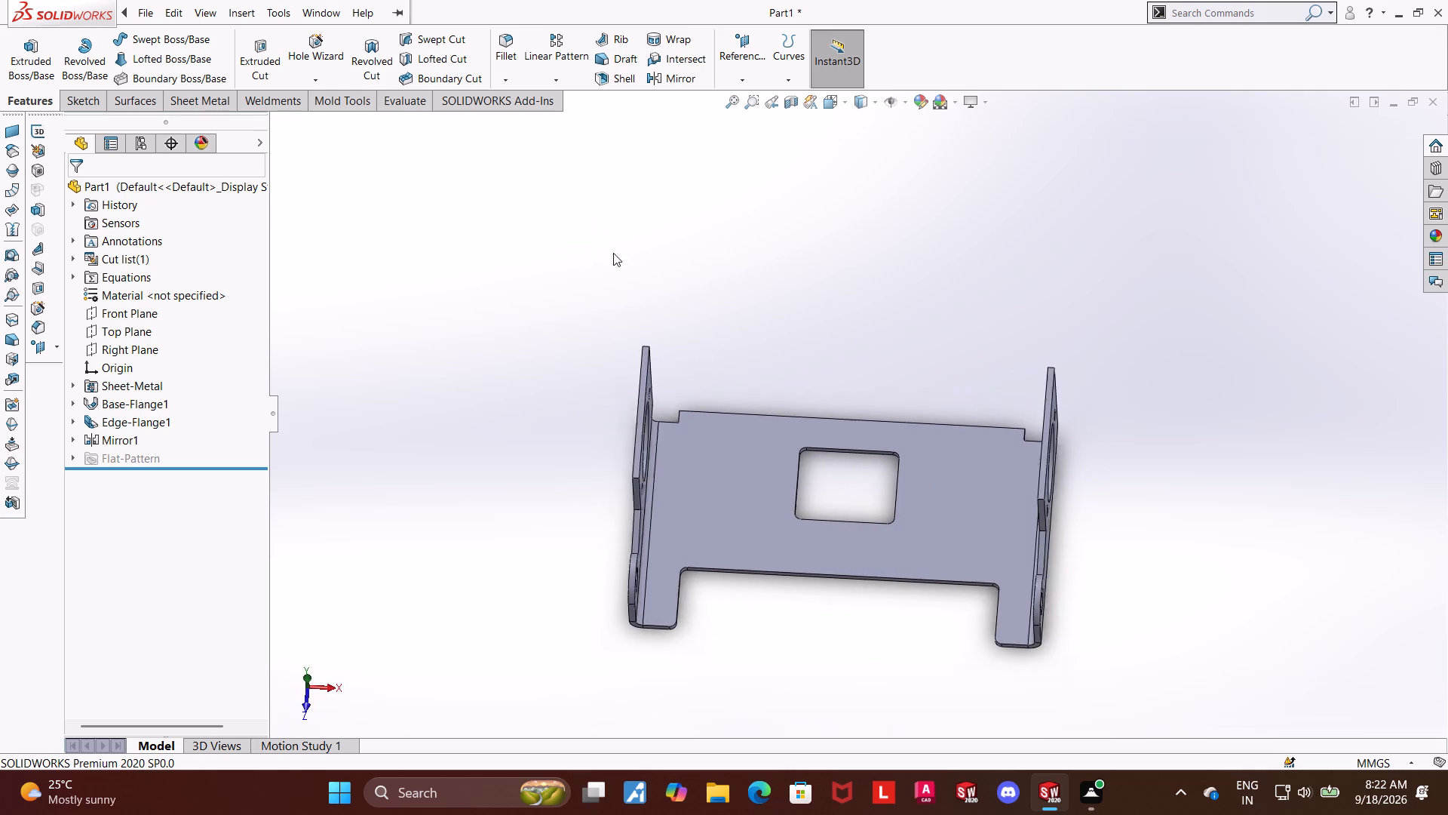
pyautogui.moveTo(613, 253); pyautogui.dragTo(608, 255, button='middle')
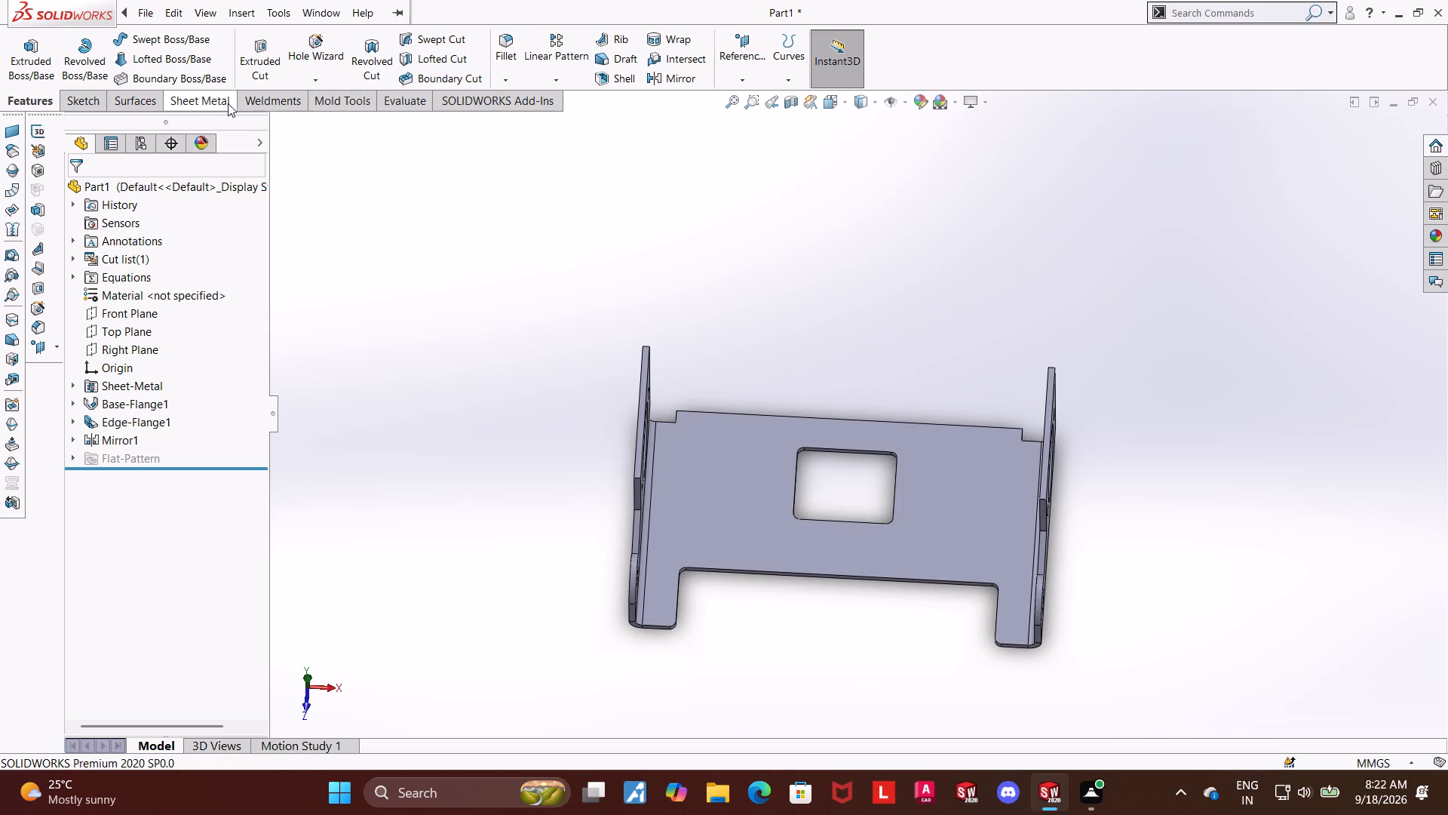
# Flatten the part to examine the flat pattern with both side flanges, and fold it back.
pyautogui.click(204, 105)
pyautogui.click(779, 69)
pyautogui.click(738, 313)
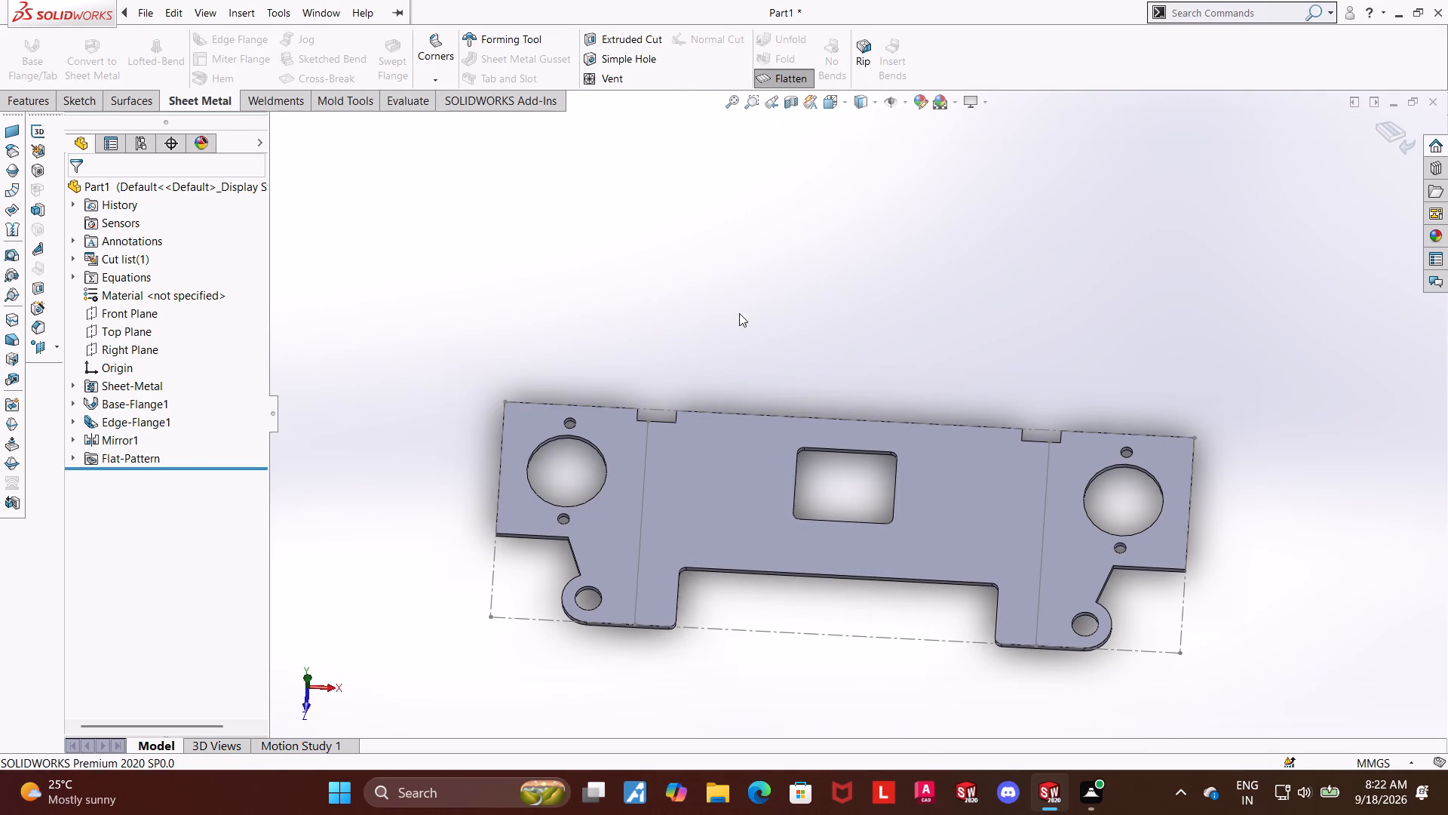
pyautogui.moveTo(755, 307); pyautogui.dragTo(784, 269, button='middle')
pyautogui.scroll(1, 784, 269)
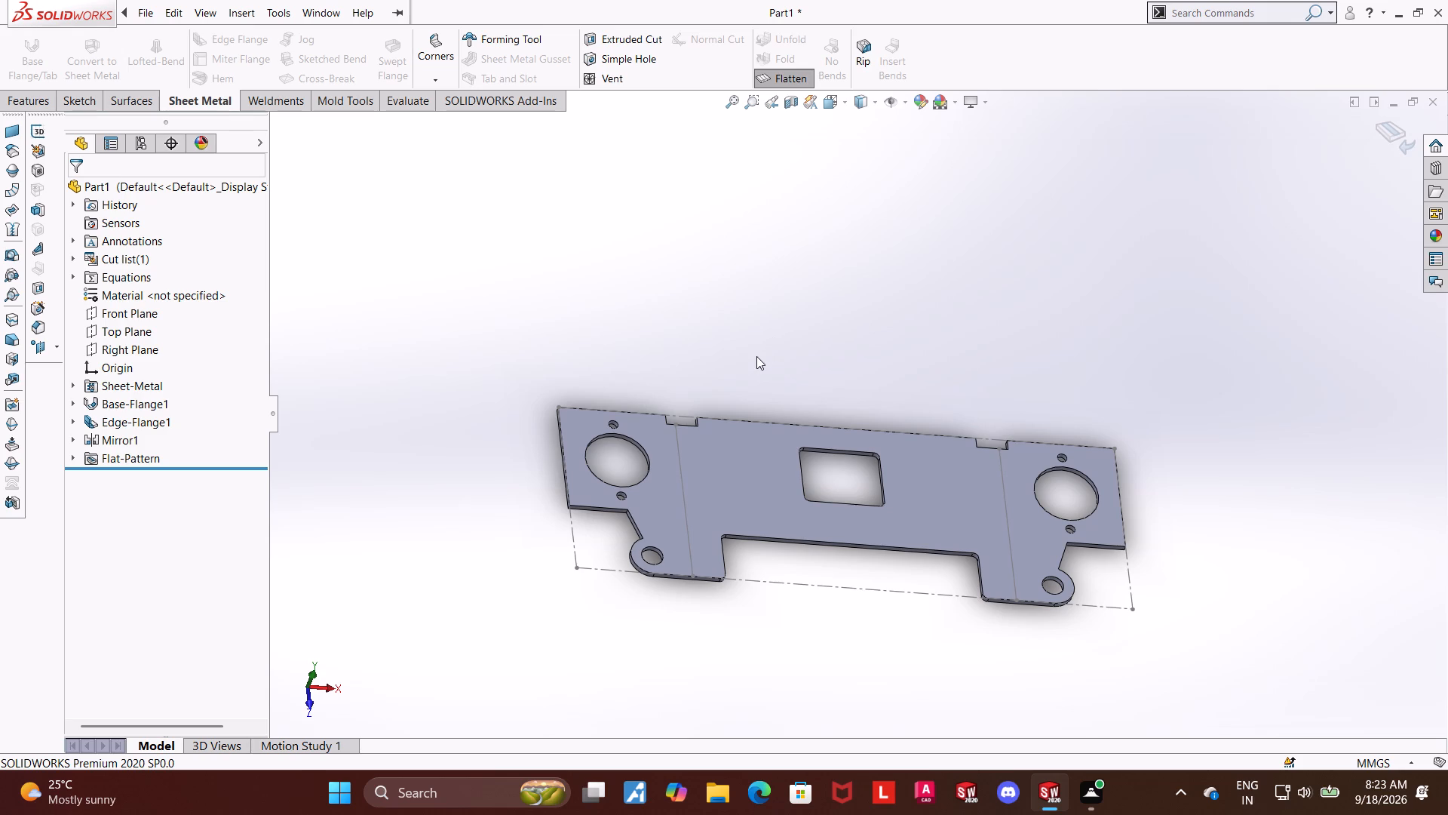
pyautogui.click(787, 73)
pyautogui.click(831, 381)
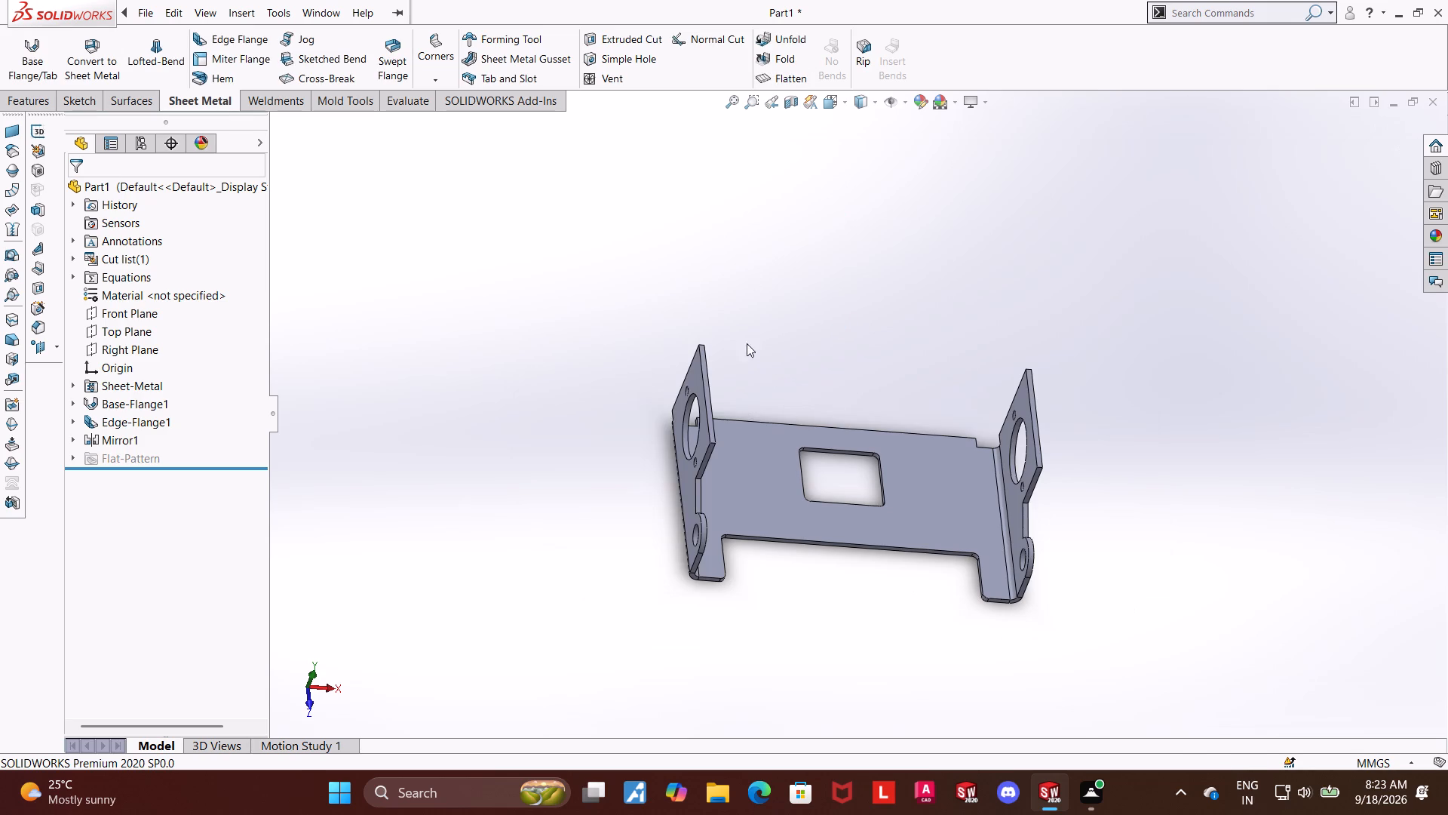
# Add a 24 mm long, 90-degree edge flange with a 2 mm bend radius along the left side flange's straight top edge, pointing inward.
pyautogui.scroll(-3, 833, 280)
pyautogui.scroll(5, 829, 359)
pyautogui.scroll(-4, 922, 427)
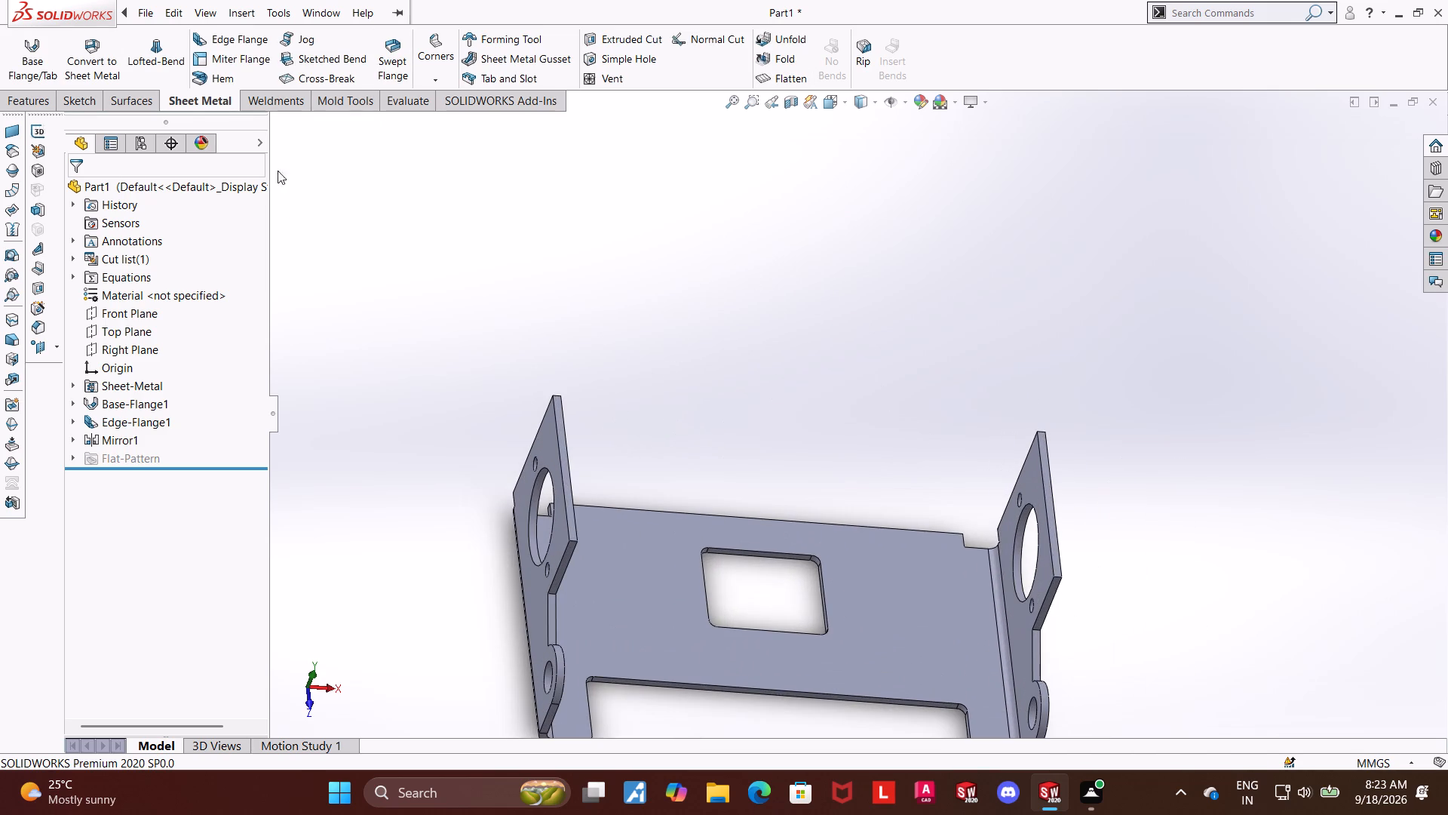
pyautogui.click(217, 35)
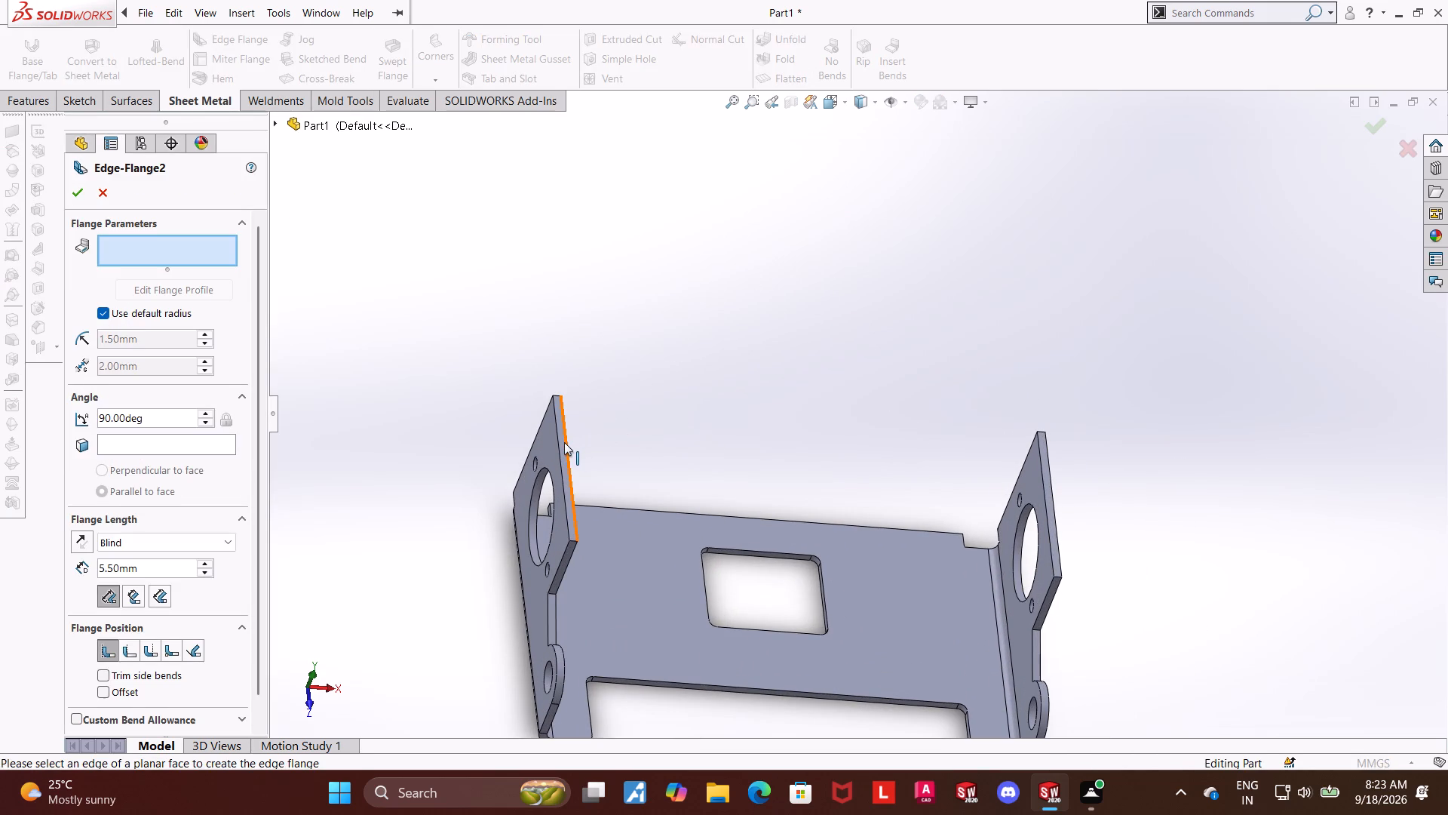
pyautogui.click(564, 442)
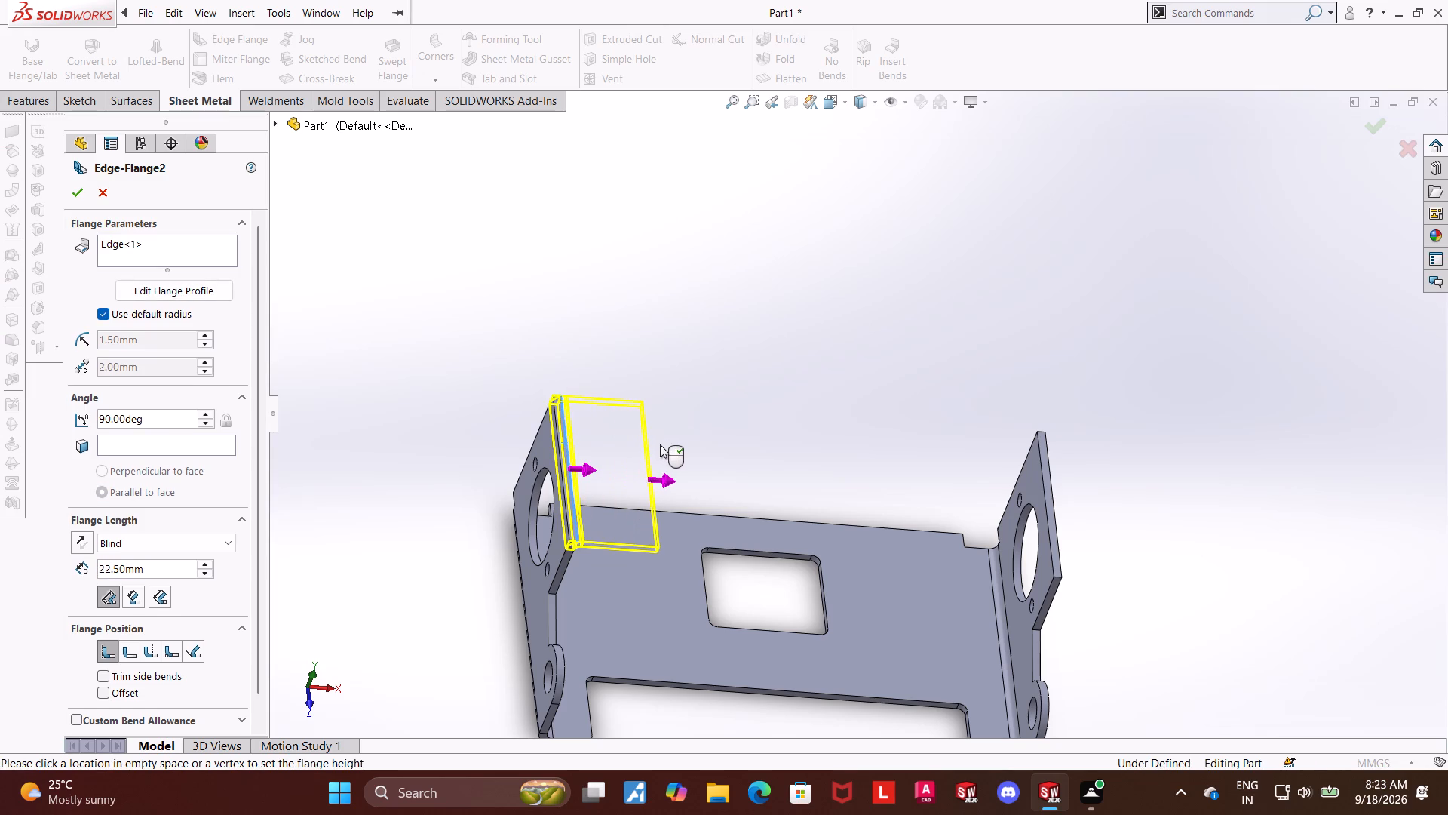
pyautogui.click(660, 444)
pyautogui.click(103, 315)
pyautogui.moveTo(157, 341); pyautogui.dragTo(155, 341)
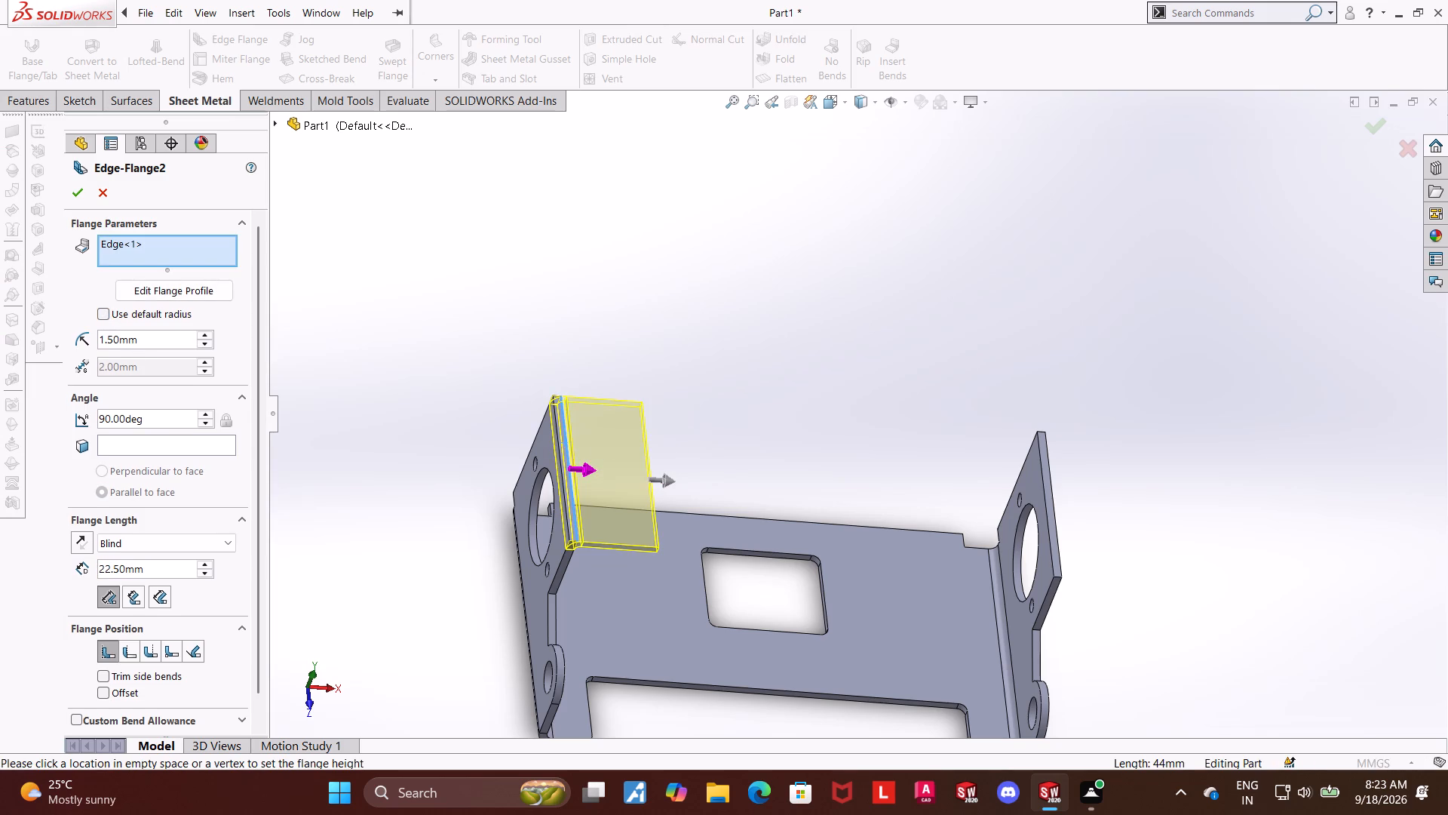
pyautogui.moveTo(155, 341); pyautogui.dragTo(33, 336)
pyautogui.press('2')
pyautogui.press('Return')
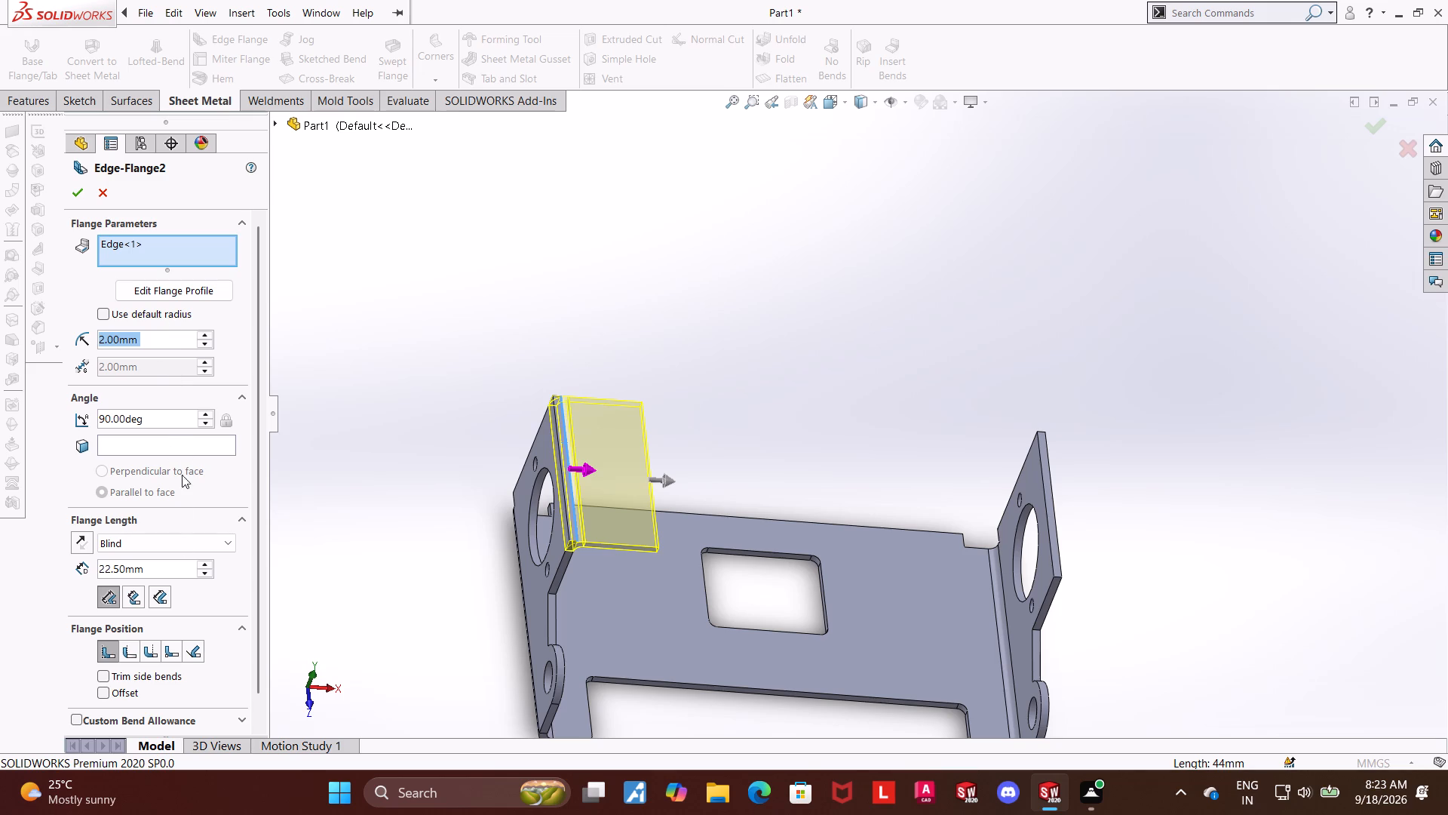
pyautogui.moveTo(158, 567); pyautogui.dragTo(49, 568)
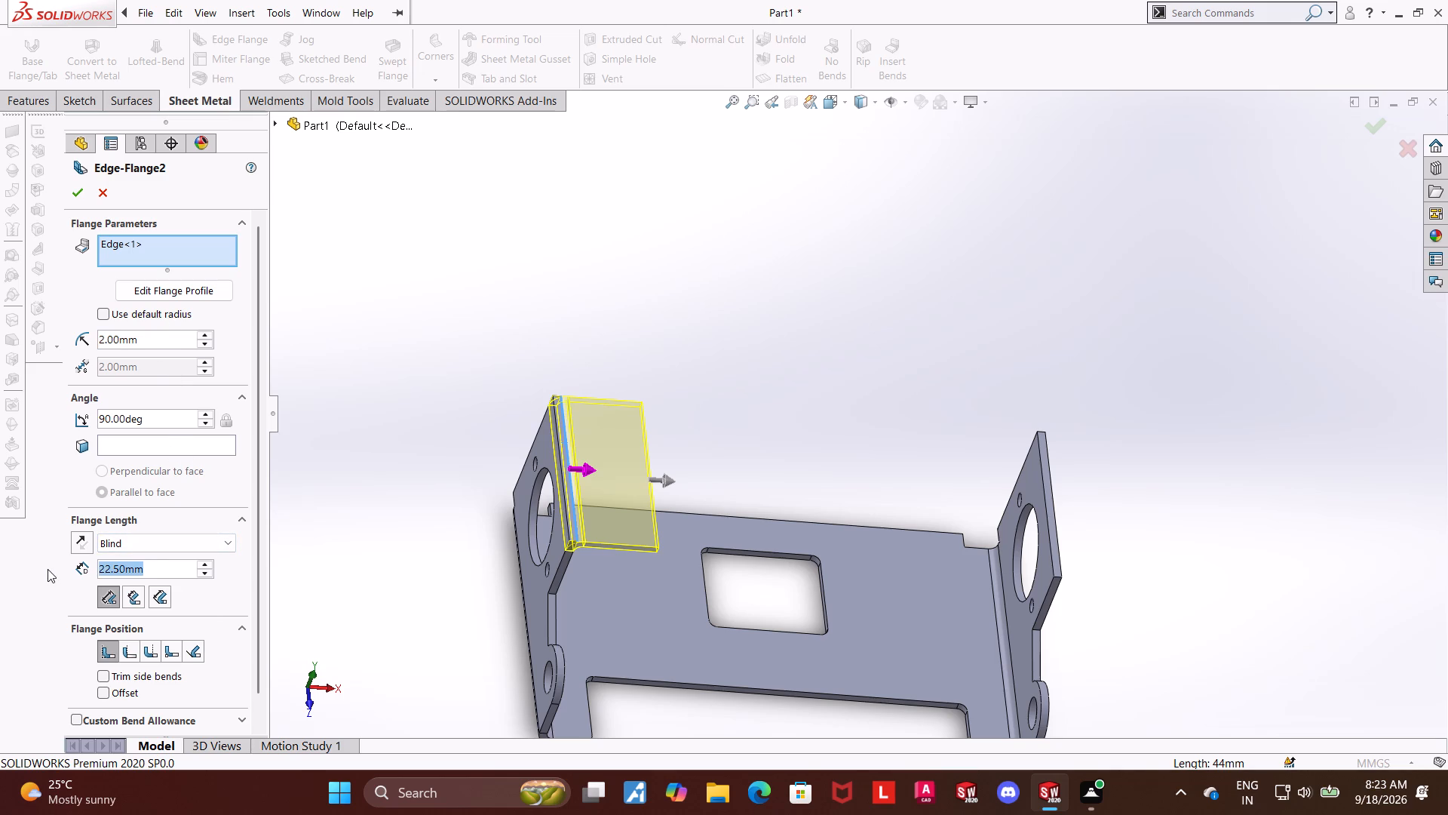
pyautogui.write('24')
pyautogui.press('Return')
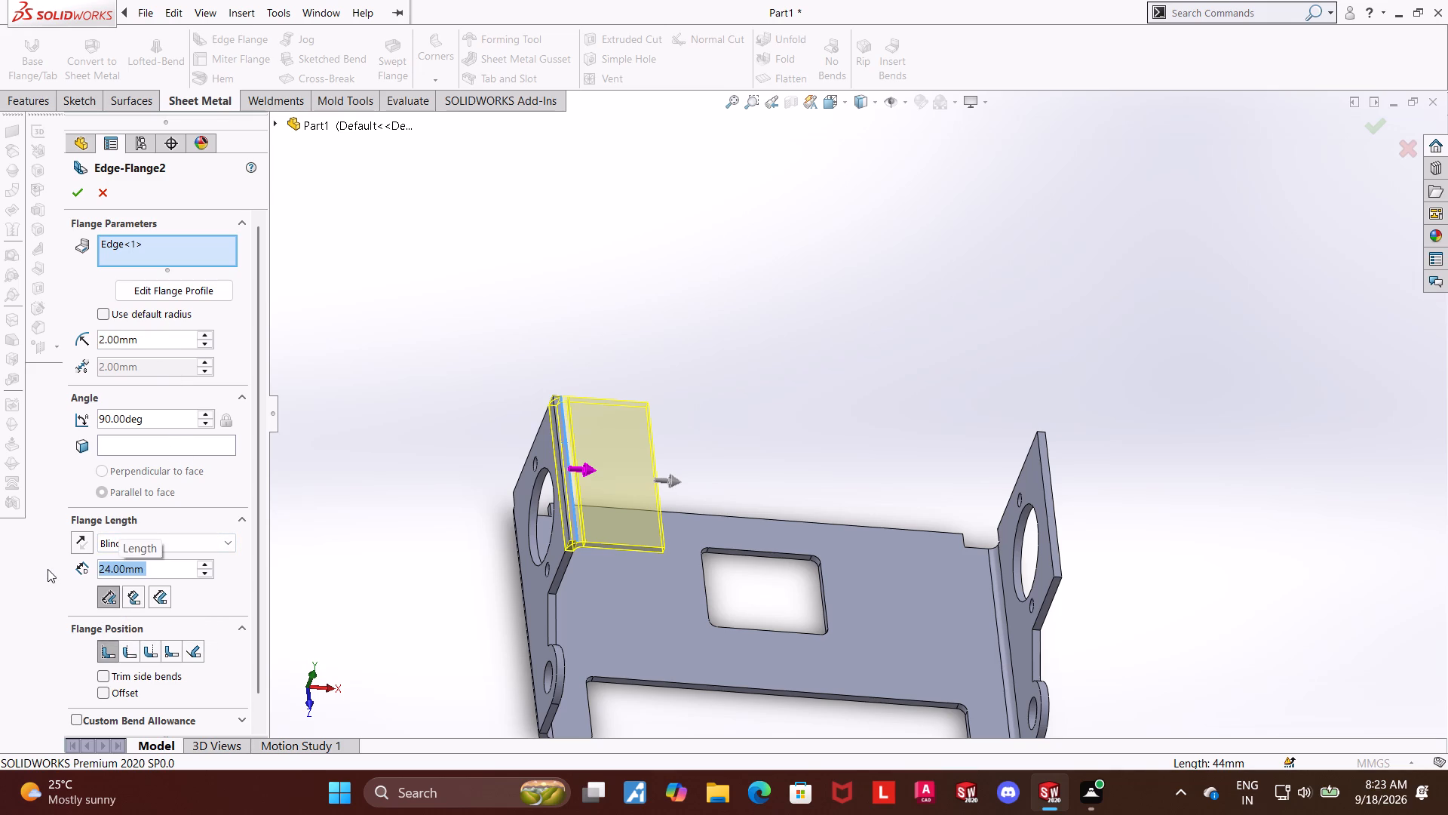
pyautogui.click(73, 197)
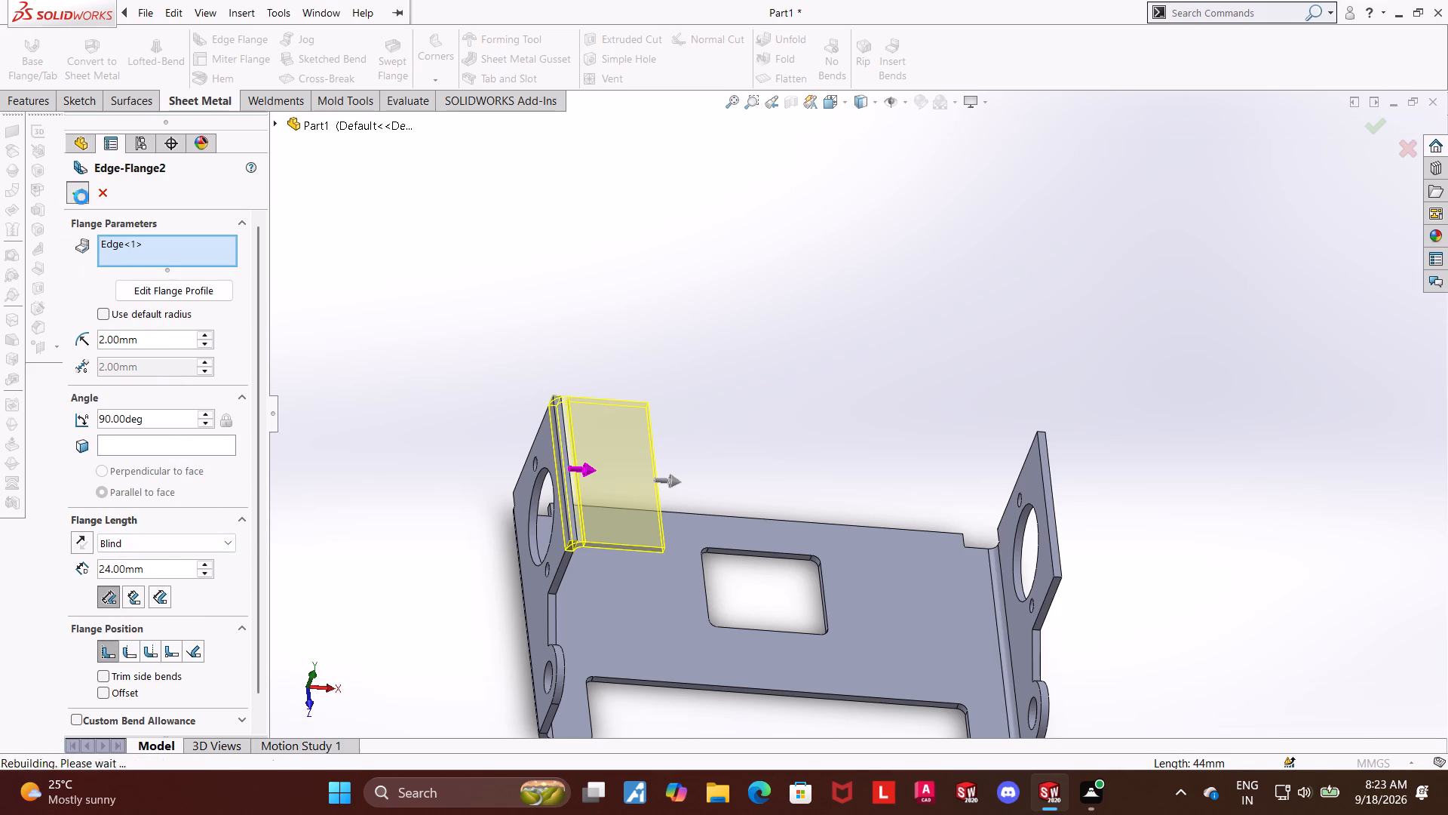
pyautogui.click(886, 288)
# Mirror the new top edge flange about the Right Plane onto the opposite side flange.
pyautogui.scroll(1, 890, 377)
pyautogui.moveTo(890, 377); pyautogui.dragTo(871, 269, button='middle')
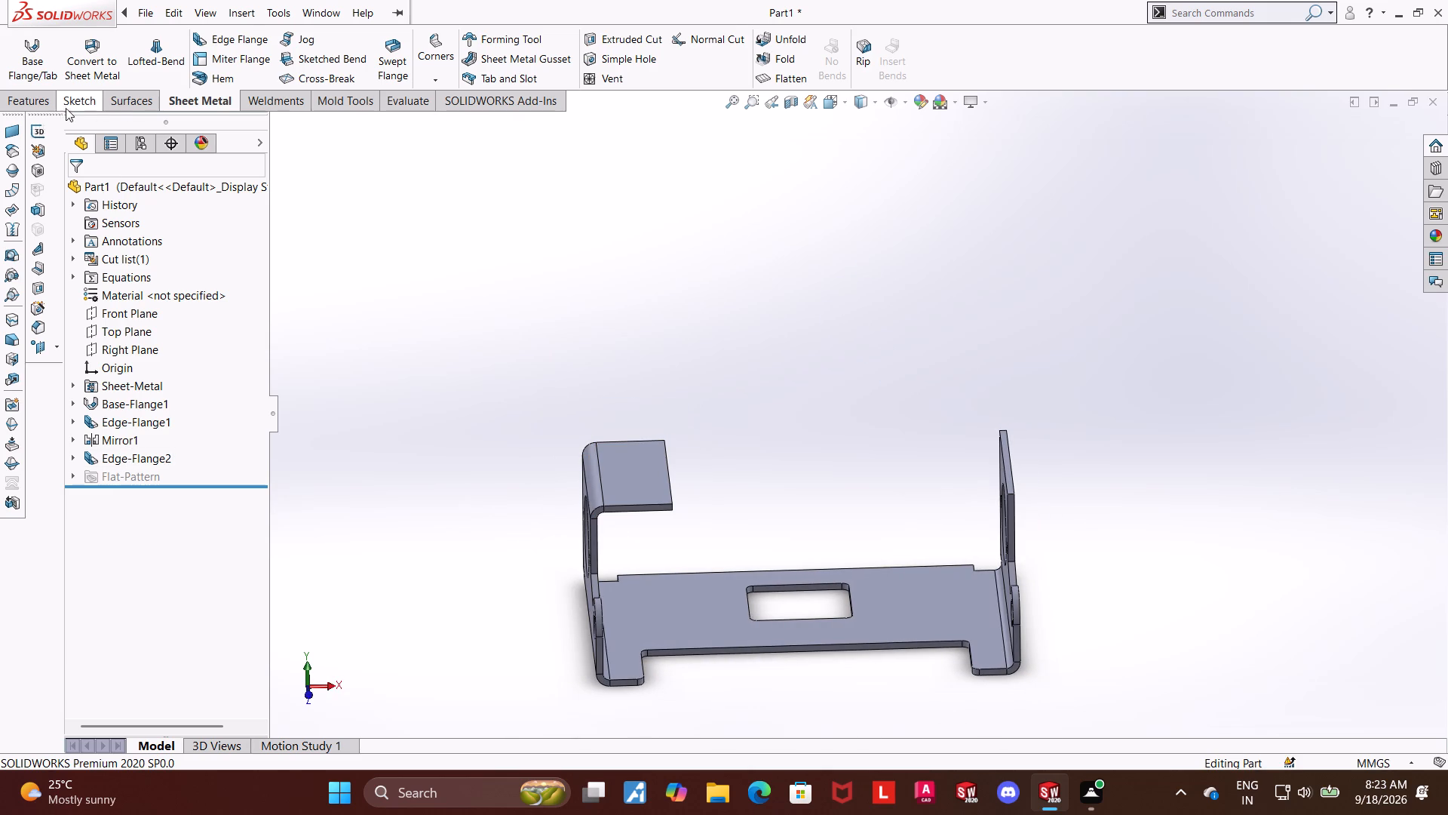
pyautogui.click(32, 109)
pyautogui.click(654, 85)
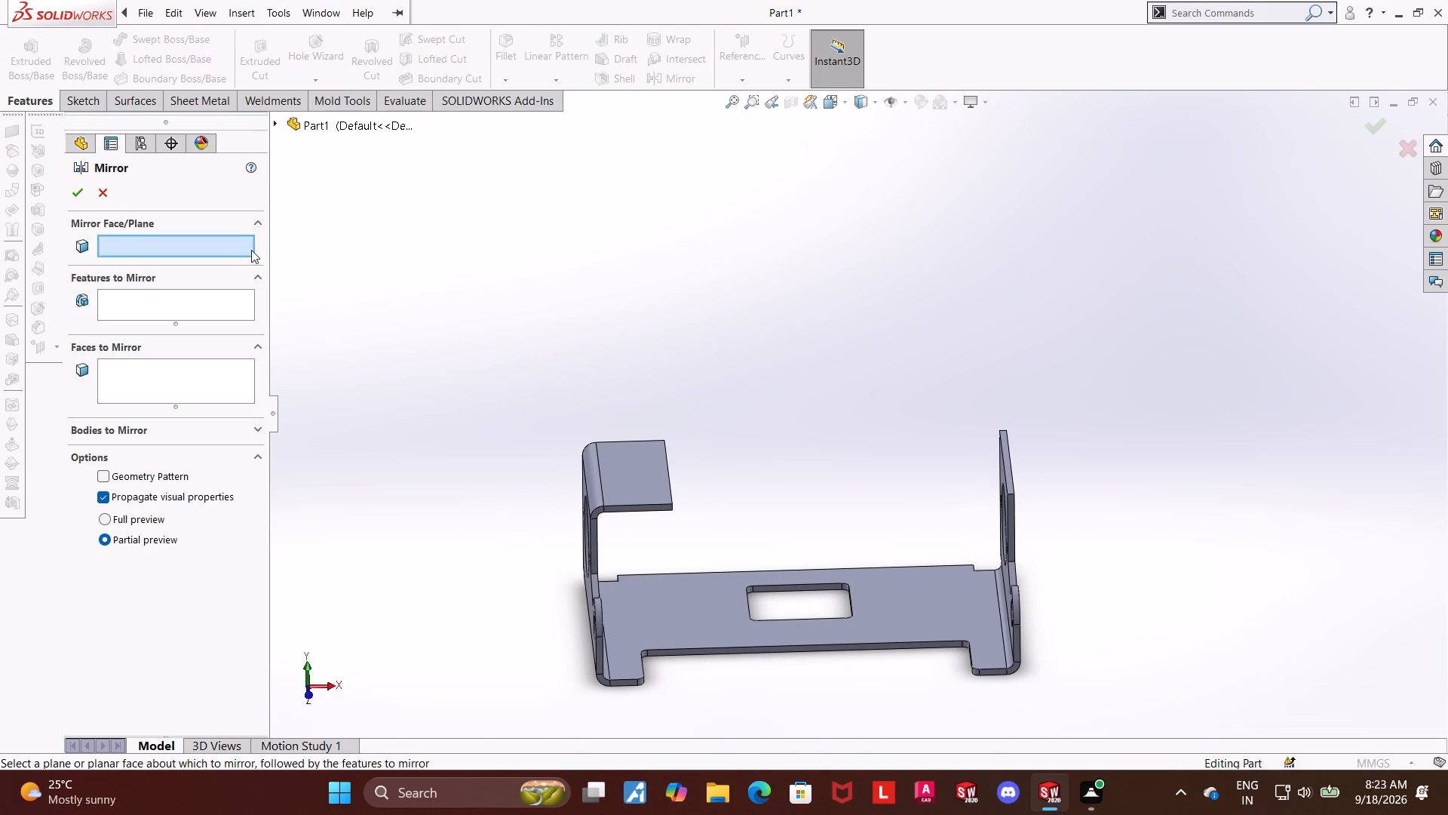
pyautogui.click(276, 117)
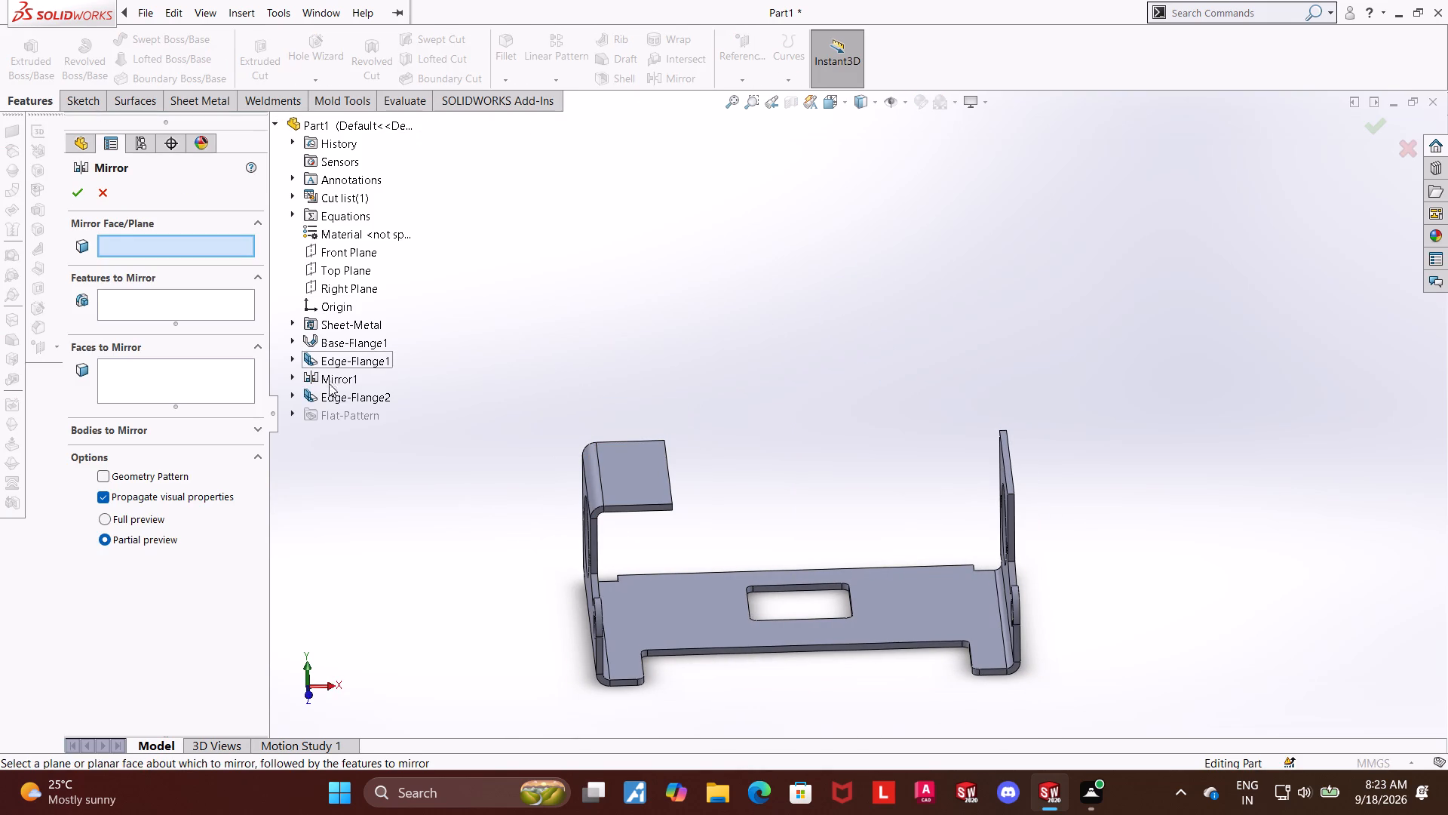
pyautogui.click(330, 390)
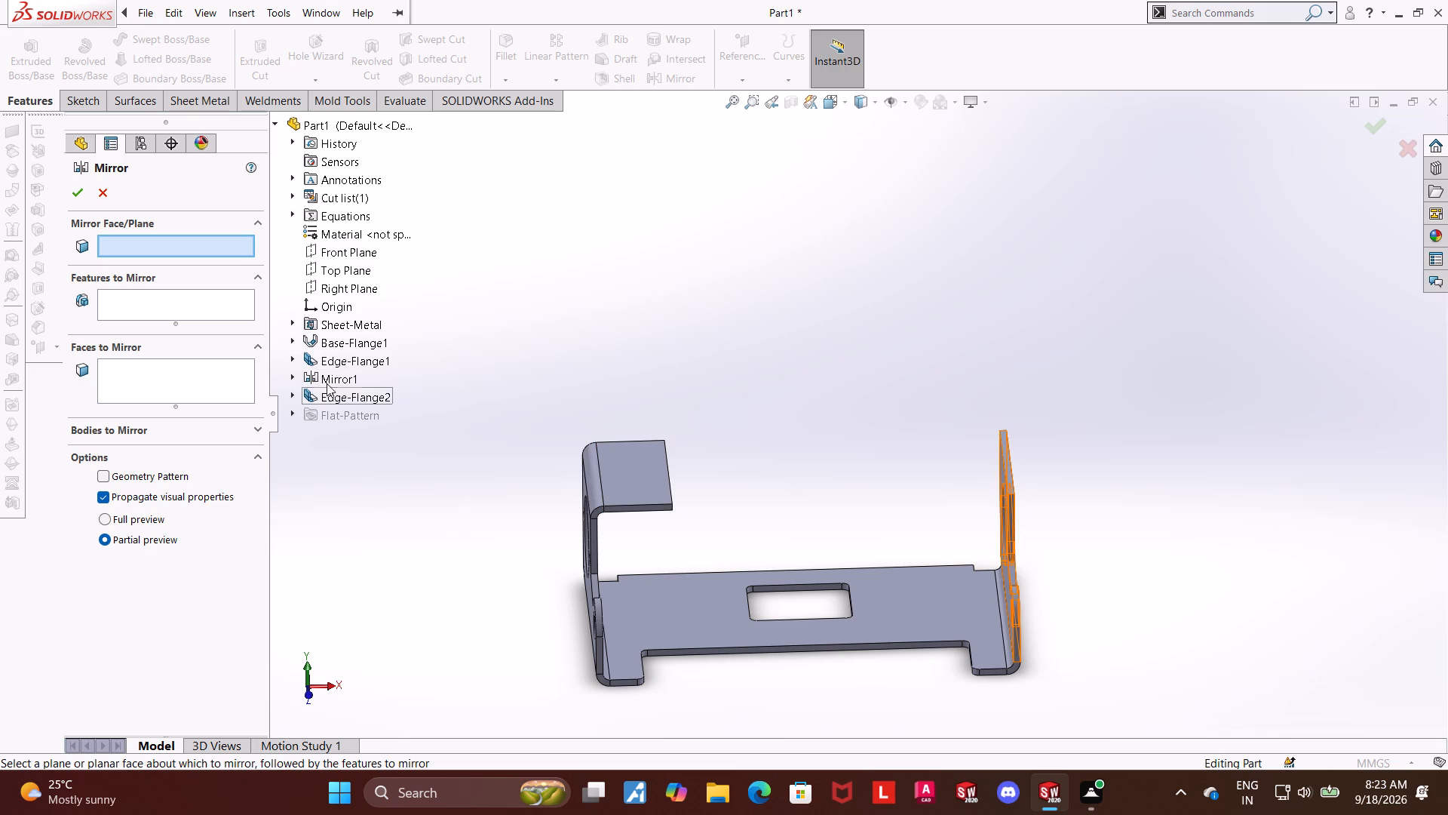
pyautogui.click(333, 291)
pyautogui.click(180, 386)
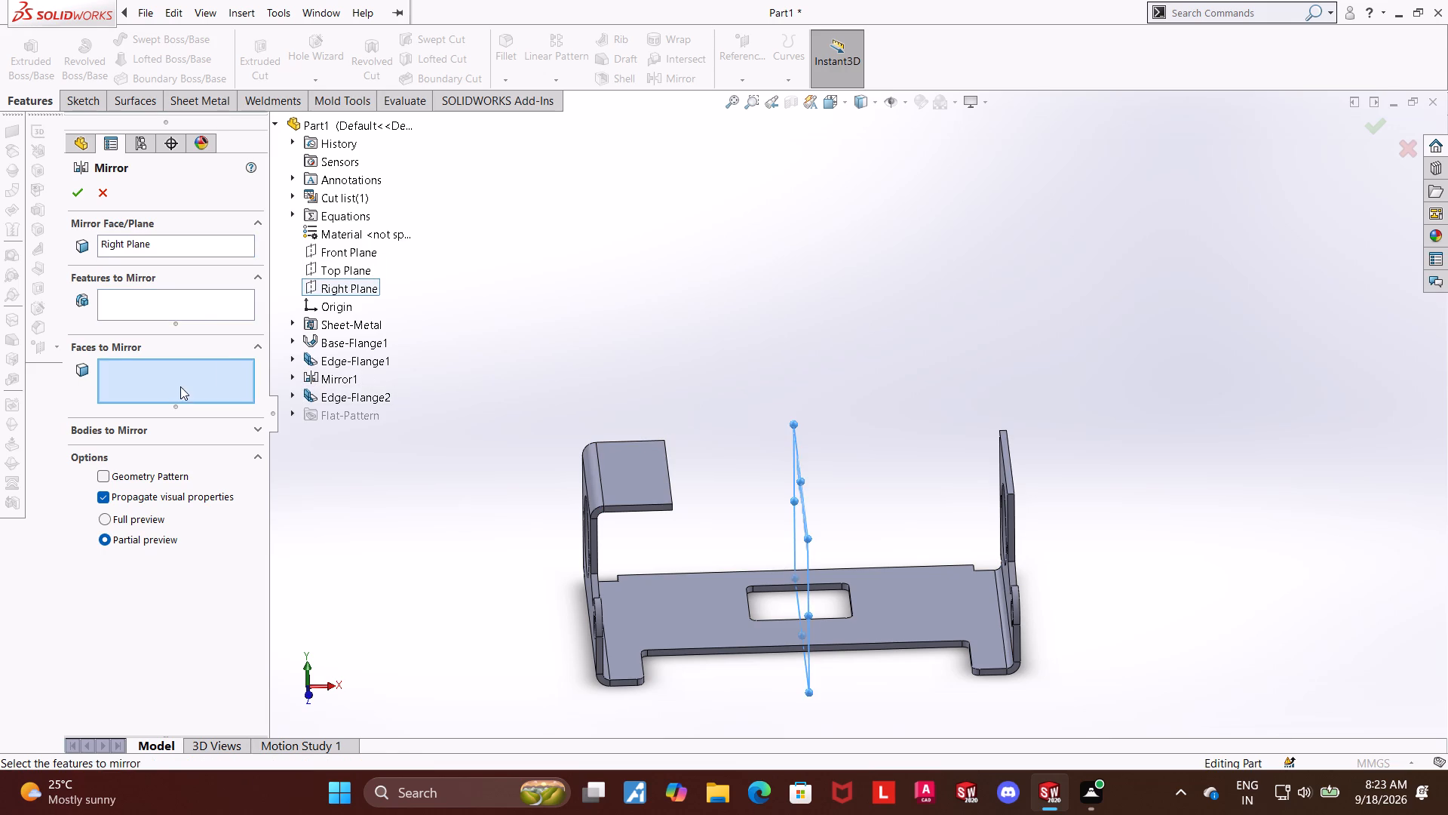
pyautogui.click(192, 304)
pyautogui.click(337, 395)
pyautogui.click(72, 189)
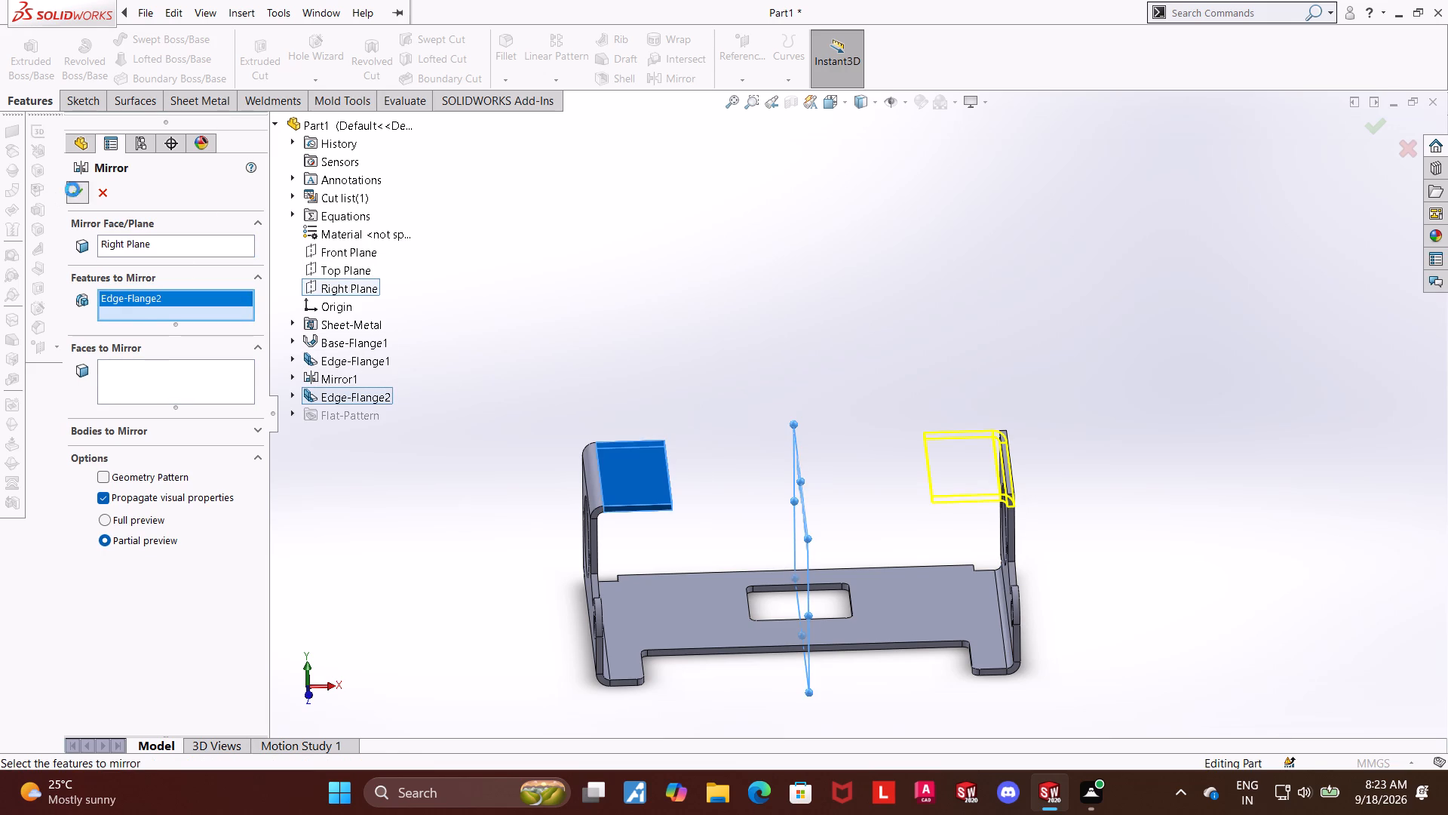
pyautogui.click(756, 243)
# Flatten the bracket to its flat pattern with both side and top flanges unfolded.
pyautogui.middleClick(721, 284)
pyautogui.moveTo(722, 284); pyautogui.dragTo(906, 255, button='middle')
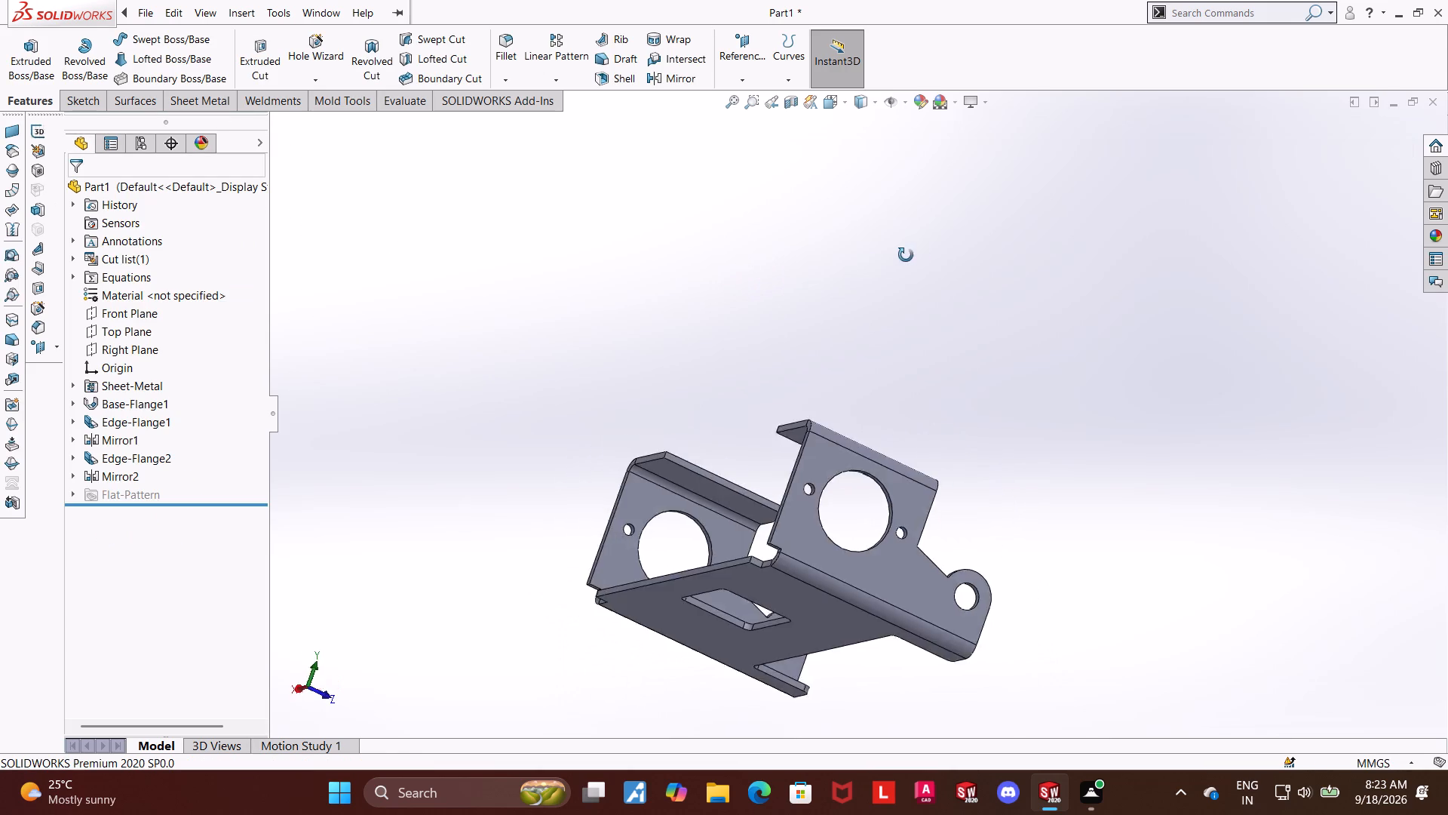
pyautogui.moveTo(906, 255); pyautogui.dragTo(724, 272, button='middle')
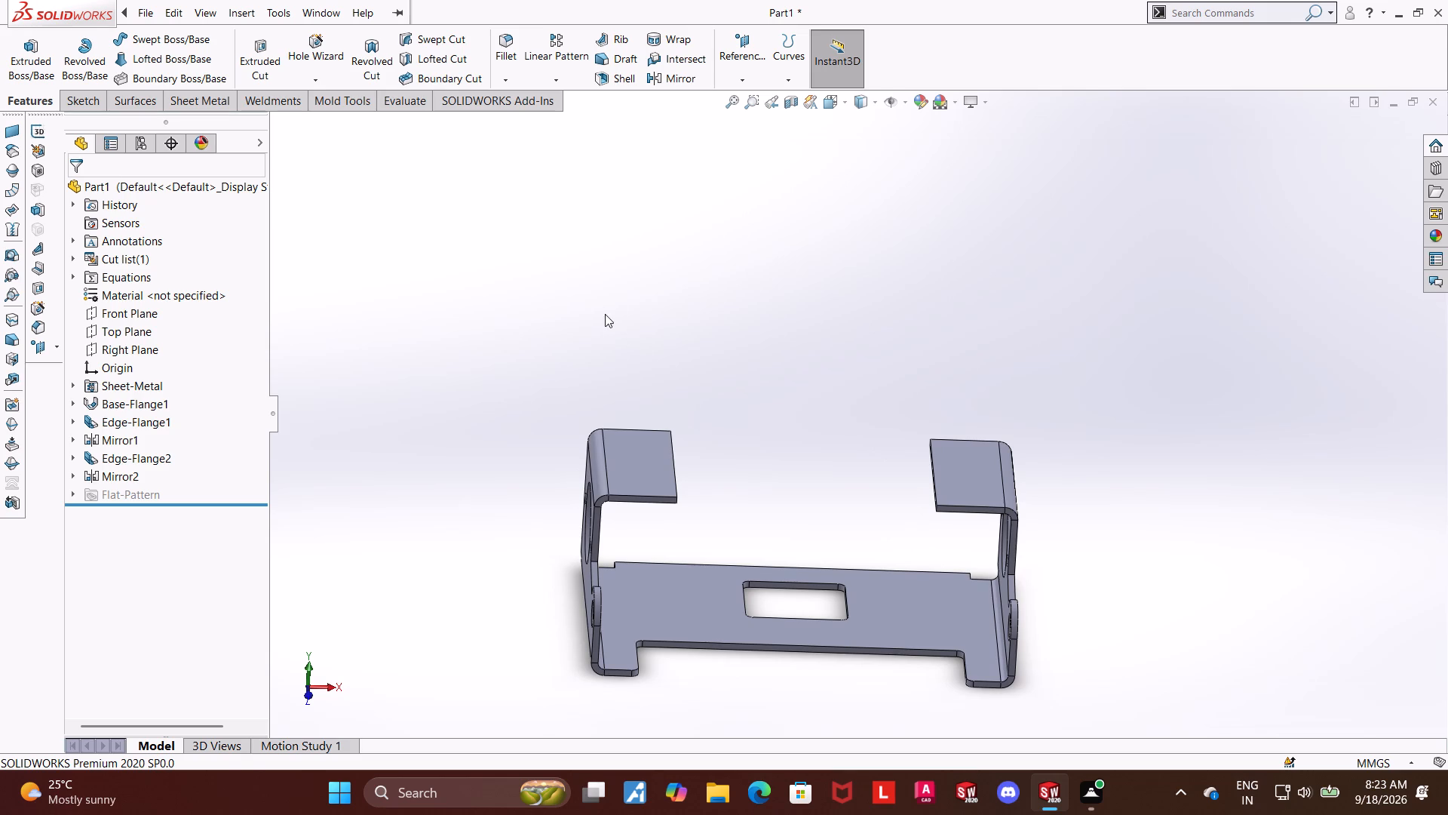
pyautogui.click(183, 104)
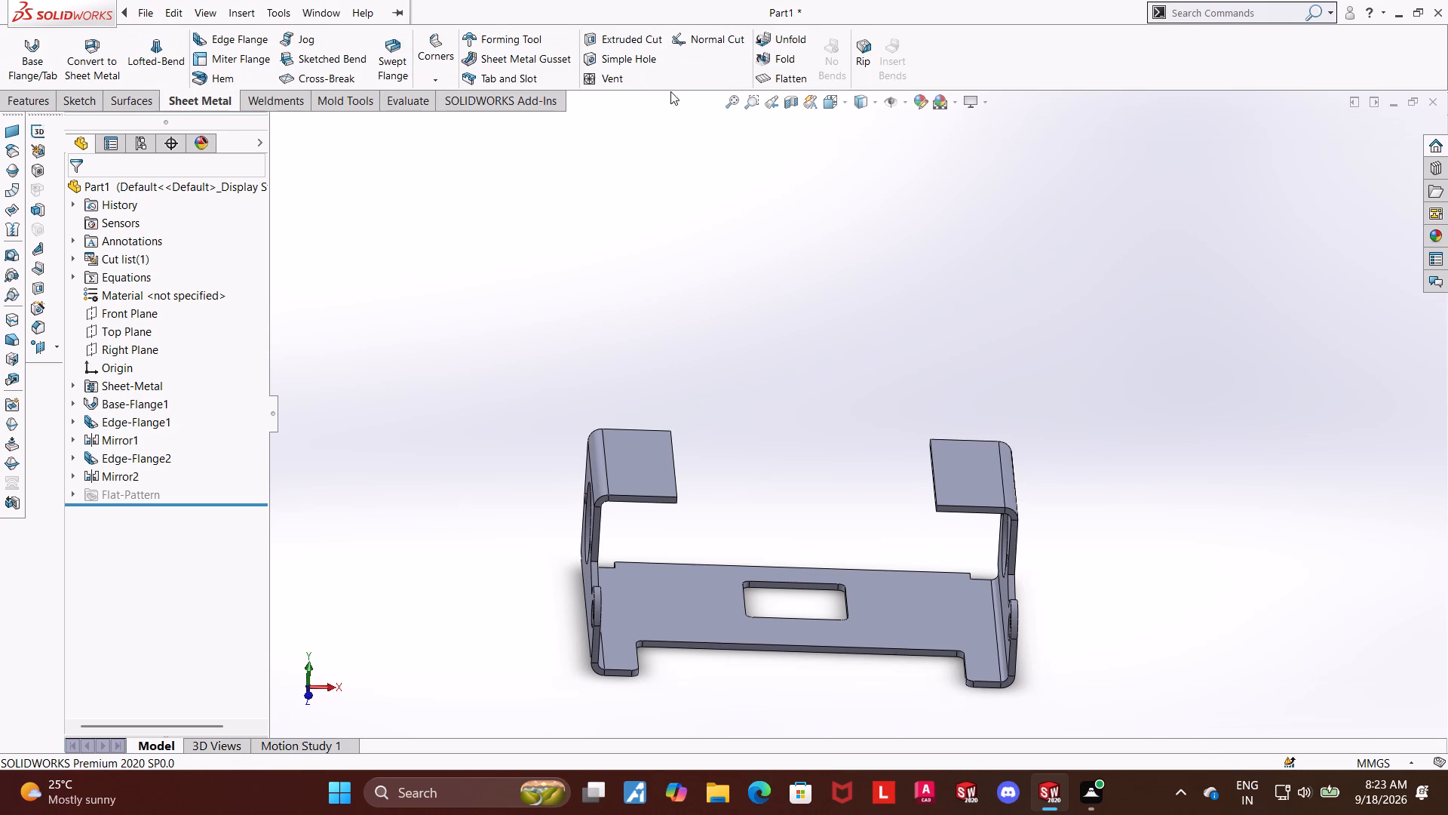
pyautogui.click(794, 71)
pyautogui.scroll(5, 807, 239)
pyautogui.moveTo(812, 312); pyautogui.dragTo(798, 417, button='middle')
pyautogui.scroll(1, 800, 419)
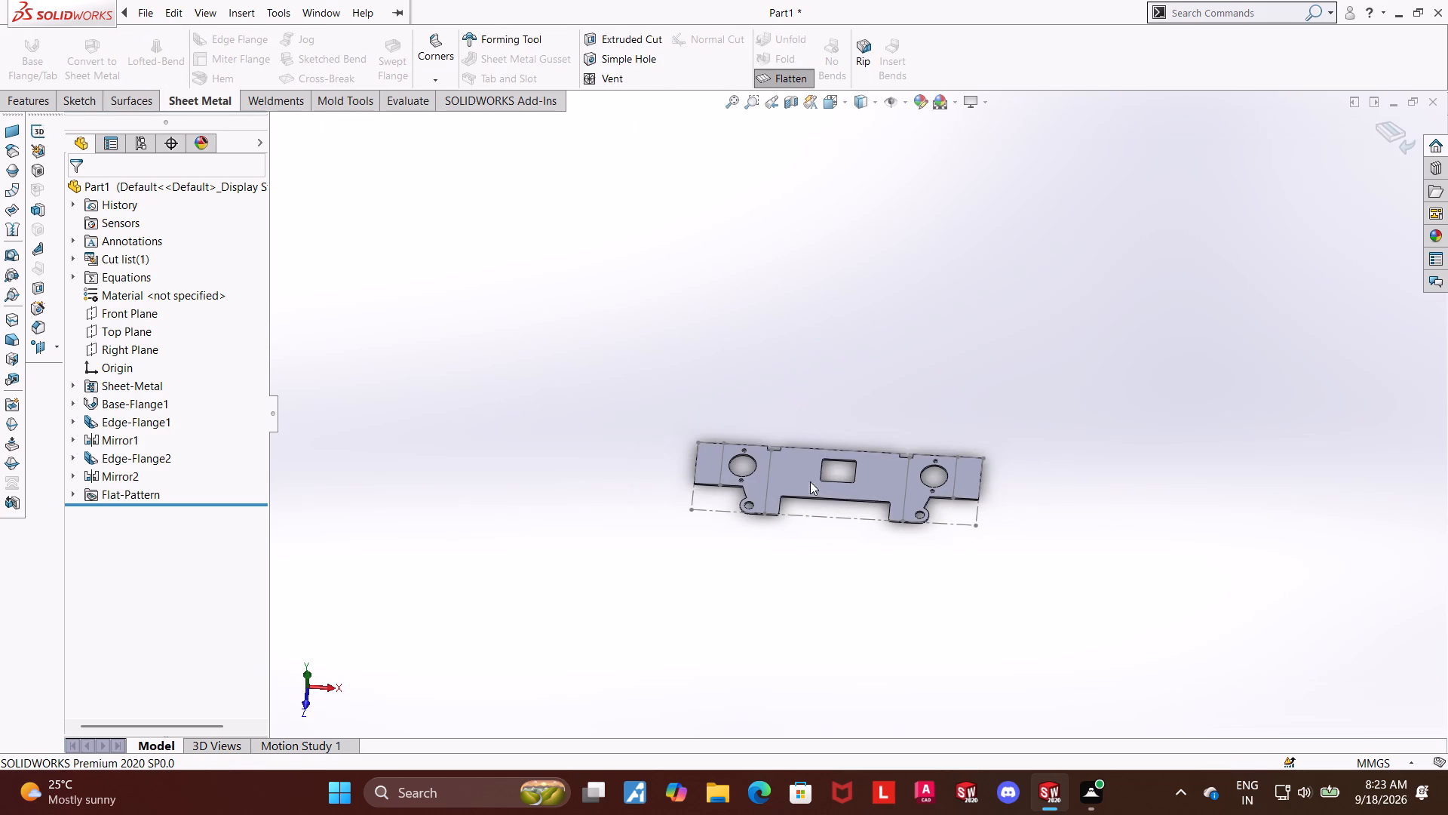
# On the flattened face, sketch a corner rectangle about 23.6 by 12.5 mm across the left bend line, between the large hole and the rectangular window.
pyautogui.click(790, 476)
pyautogui.click(851, 439)
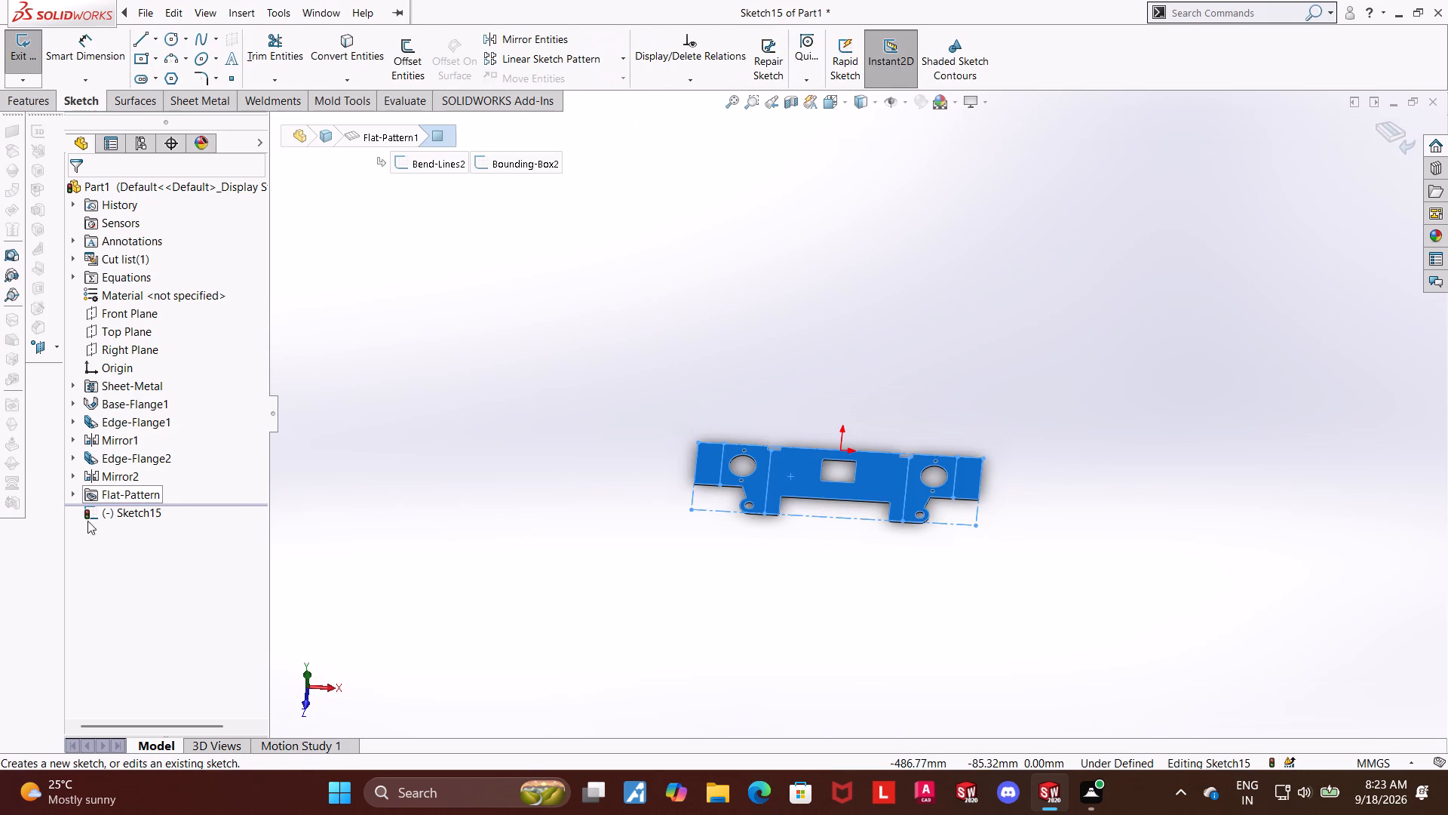
pyautogui.click(121, 512)
pyautogui.click(165, 486)
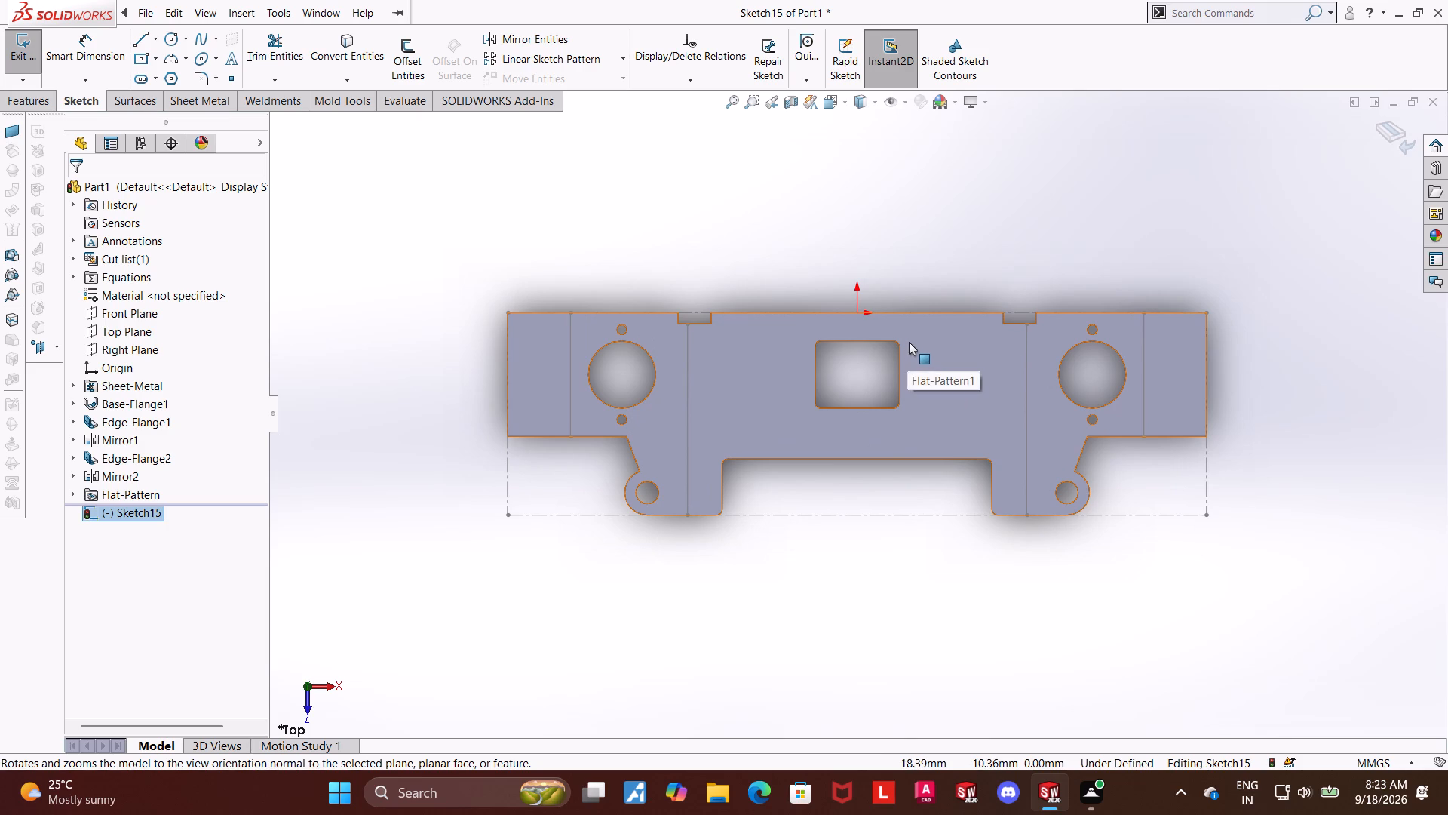
pyautogui.scroll(-2, 876, 484)
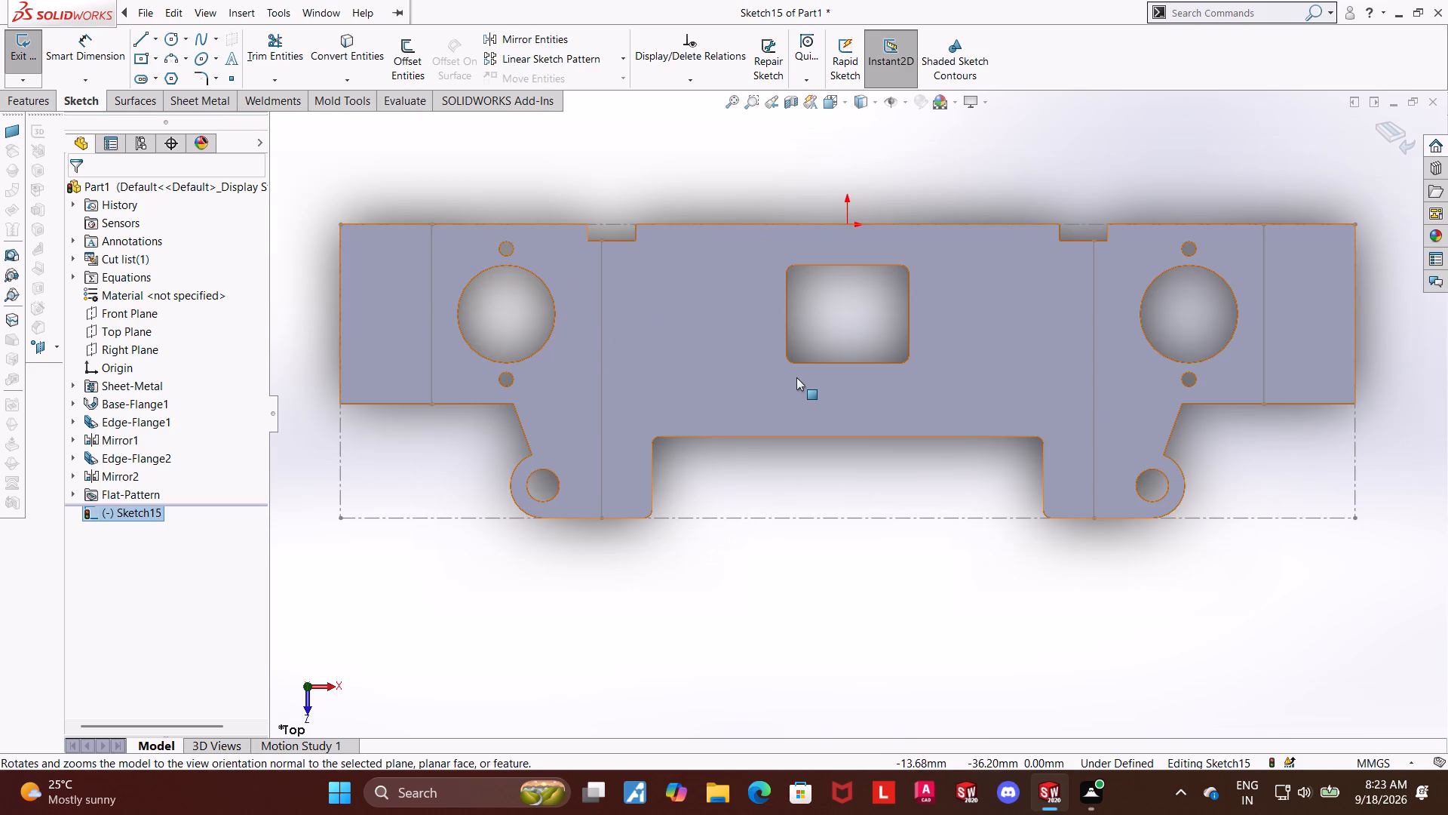
pyautogui.scroll(-3, 640, 245)
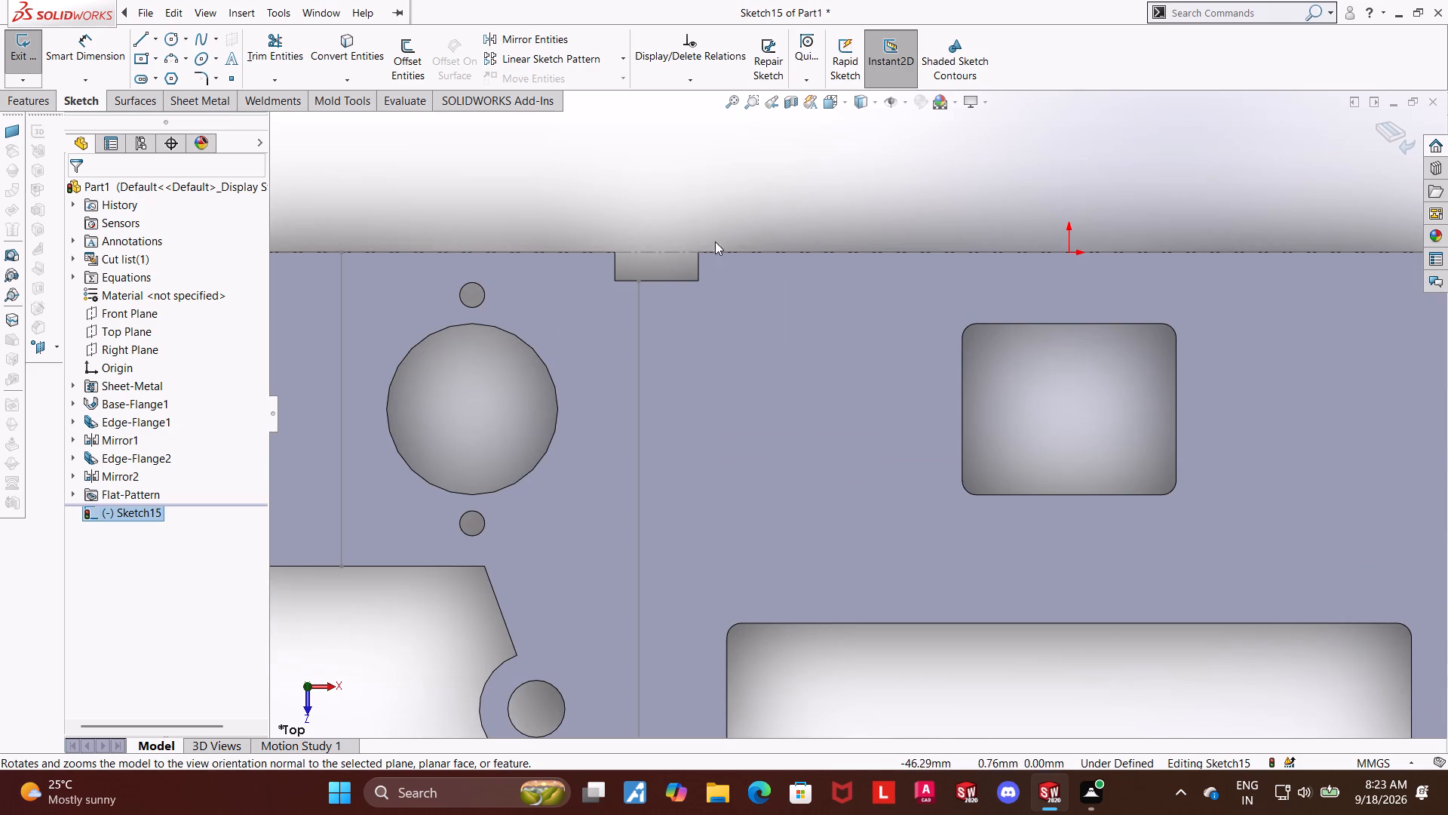
pyautogui.click(154, 61)
pyautogui.click(159, 79)
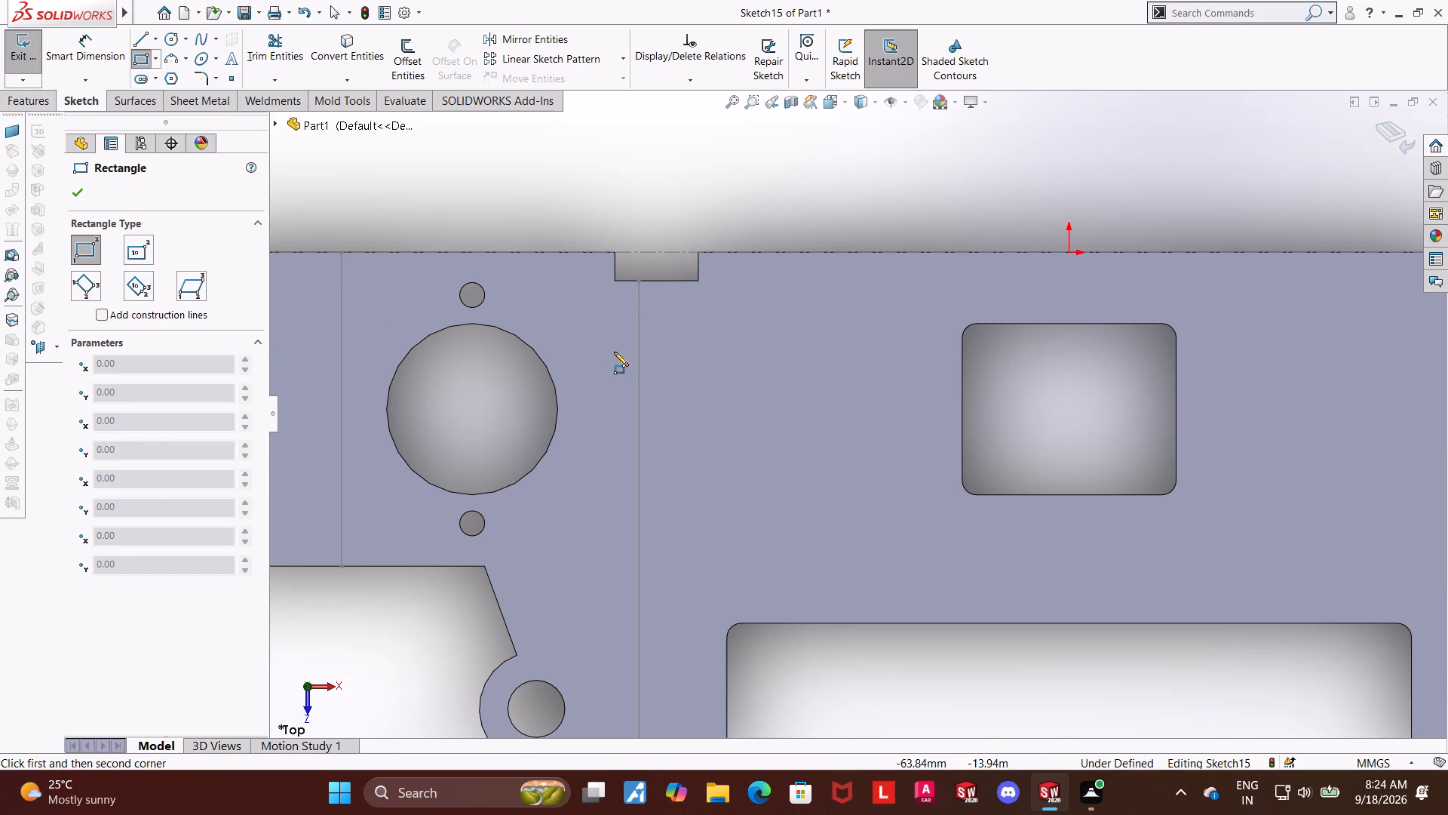
pyautogui.click(614, 352)
pyautogui.click(782, 441)
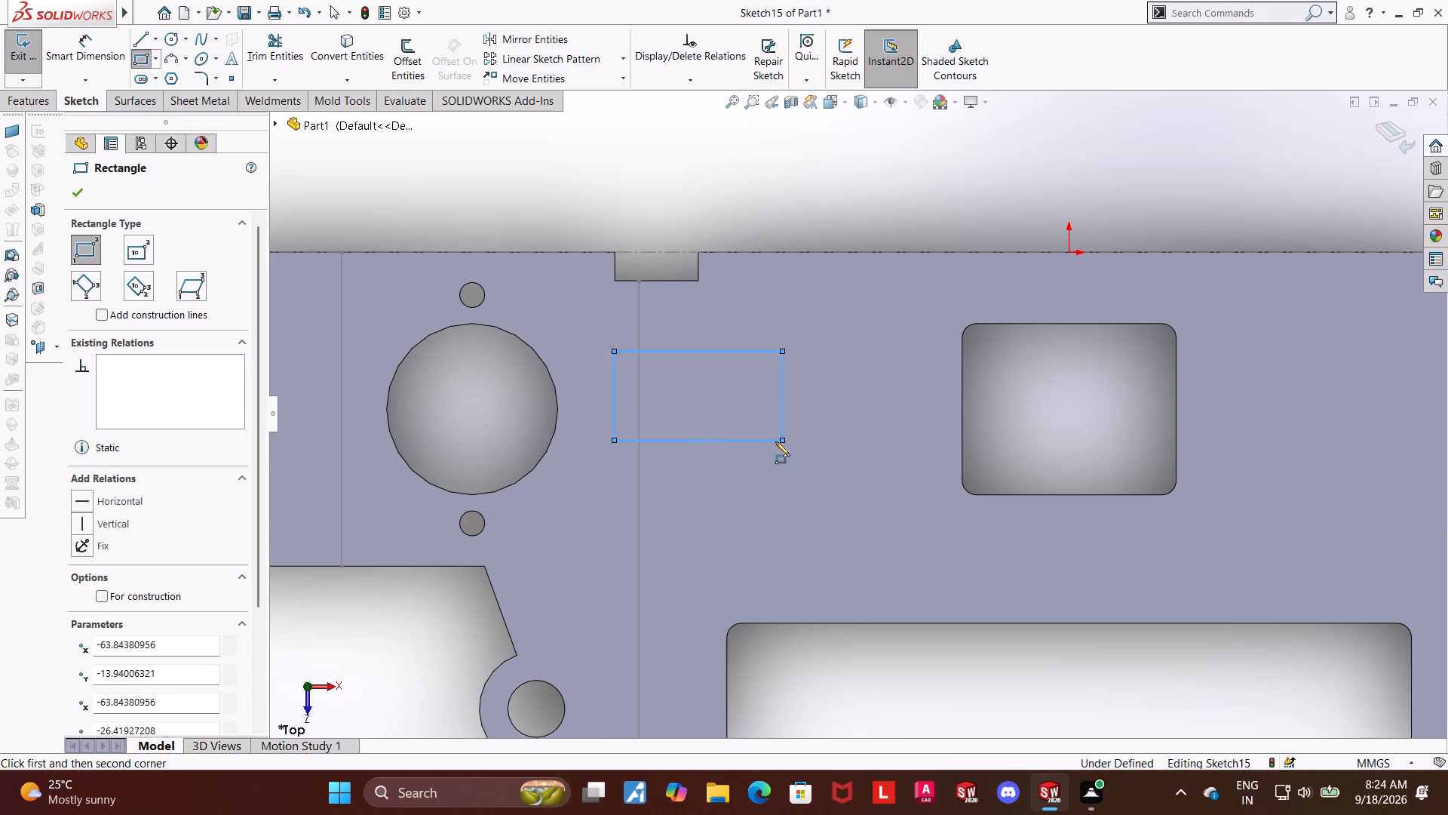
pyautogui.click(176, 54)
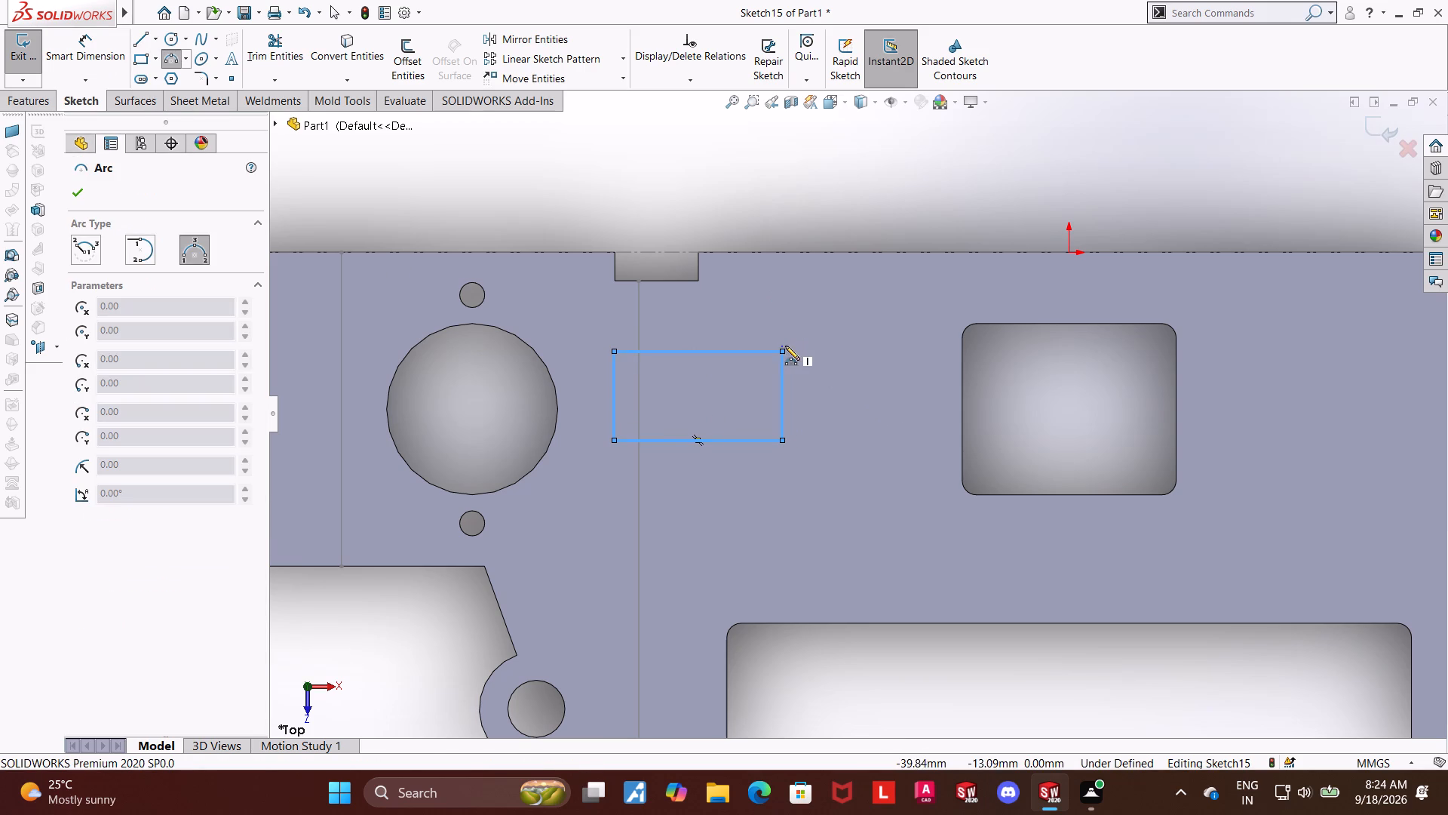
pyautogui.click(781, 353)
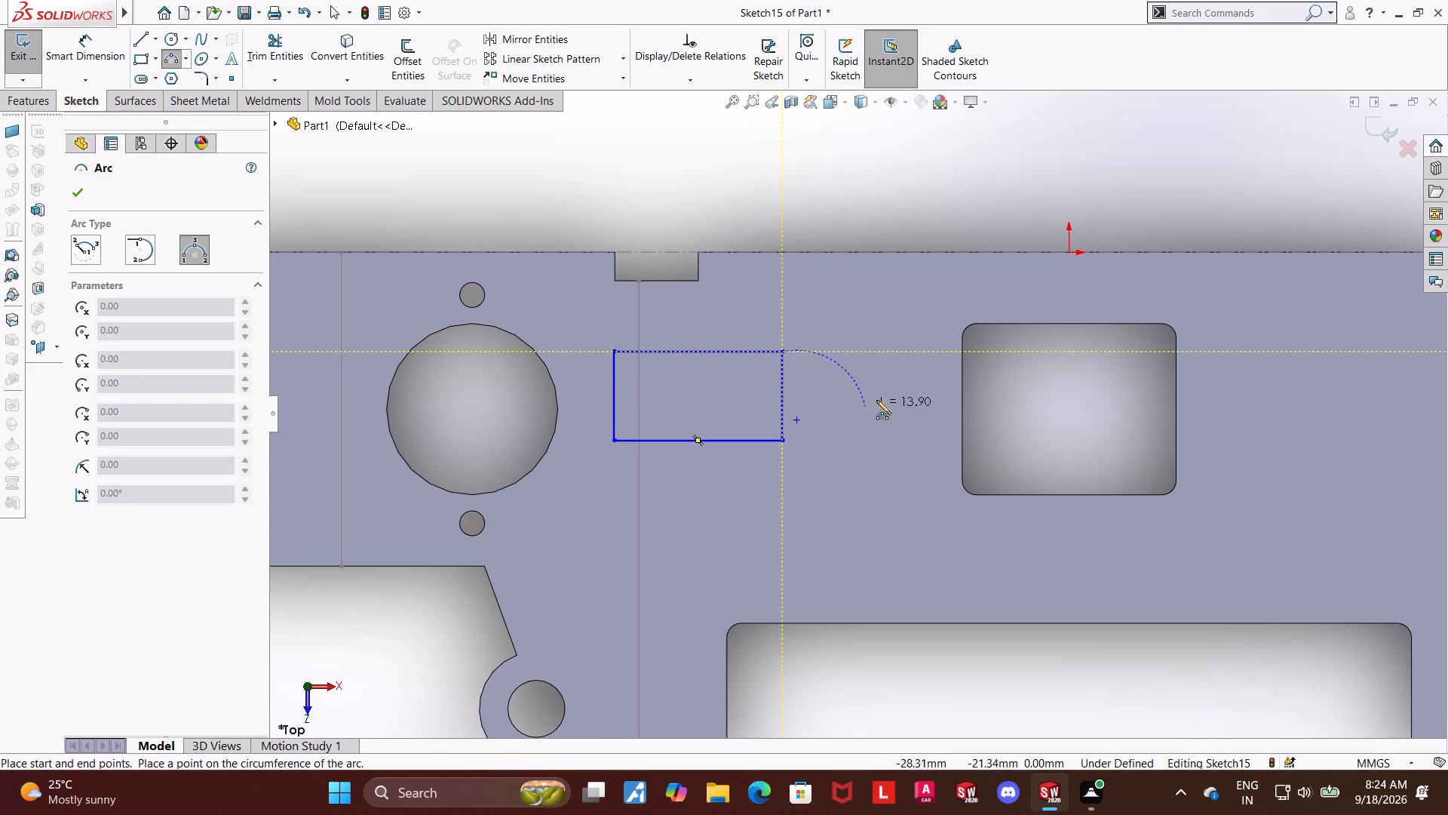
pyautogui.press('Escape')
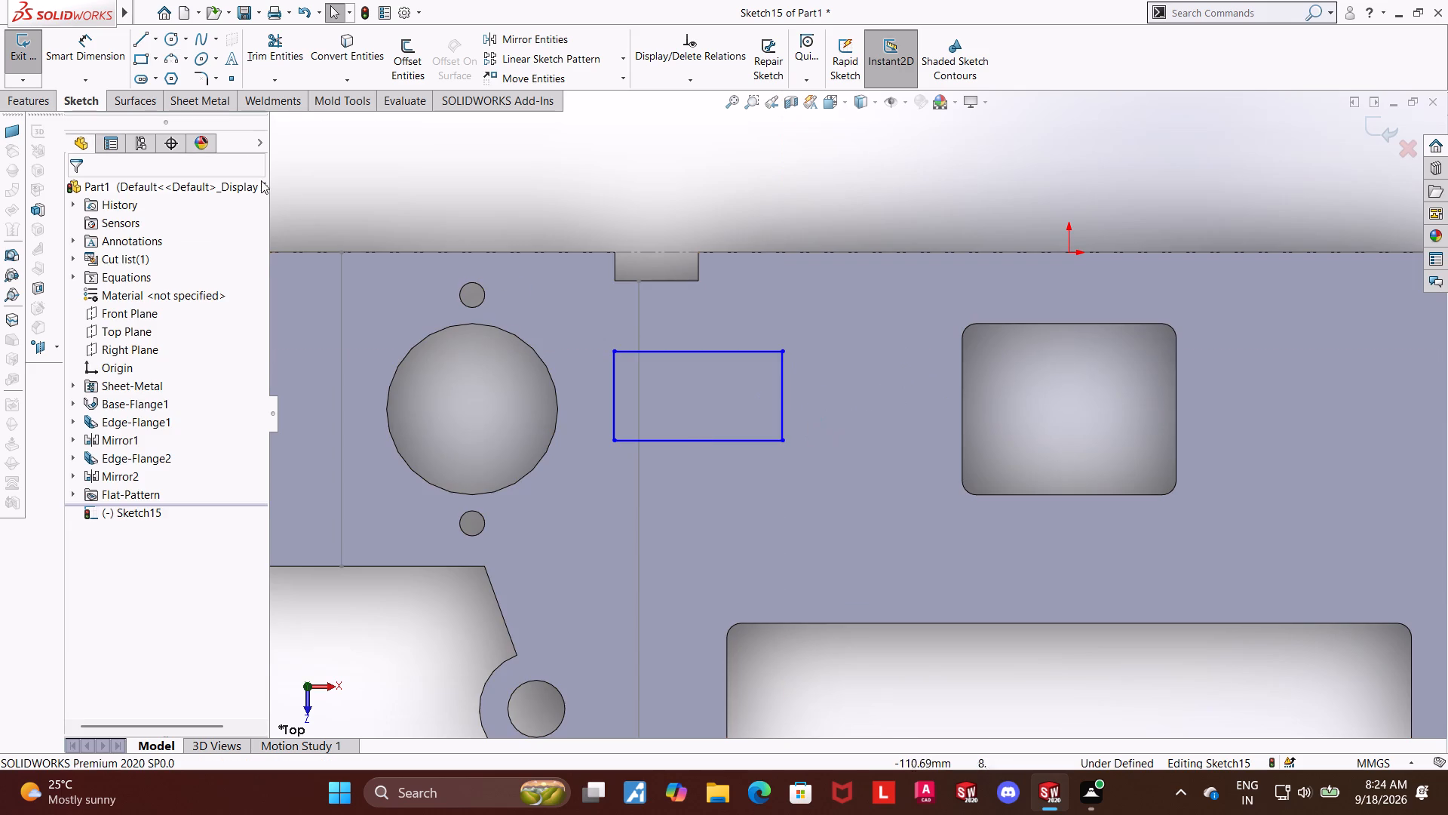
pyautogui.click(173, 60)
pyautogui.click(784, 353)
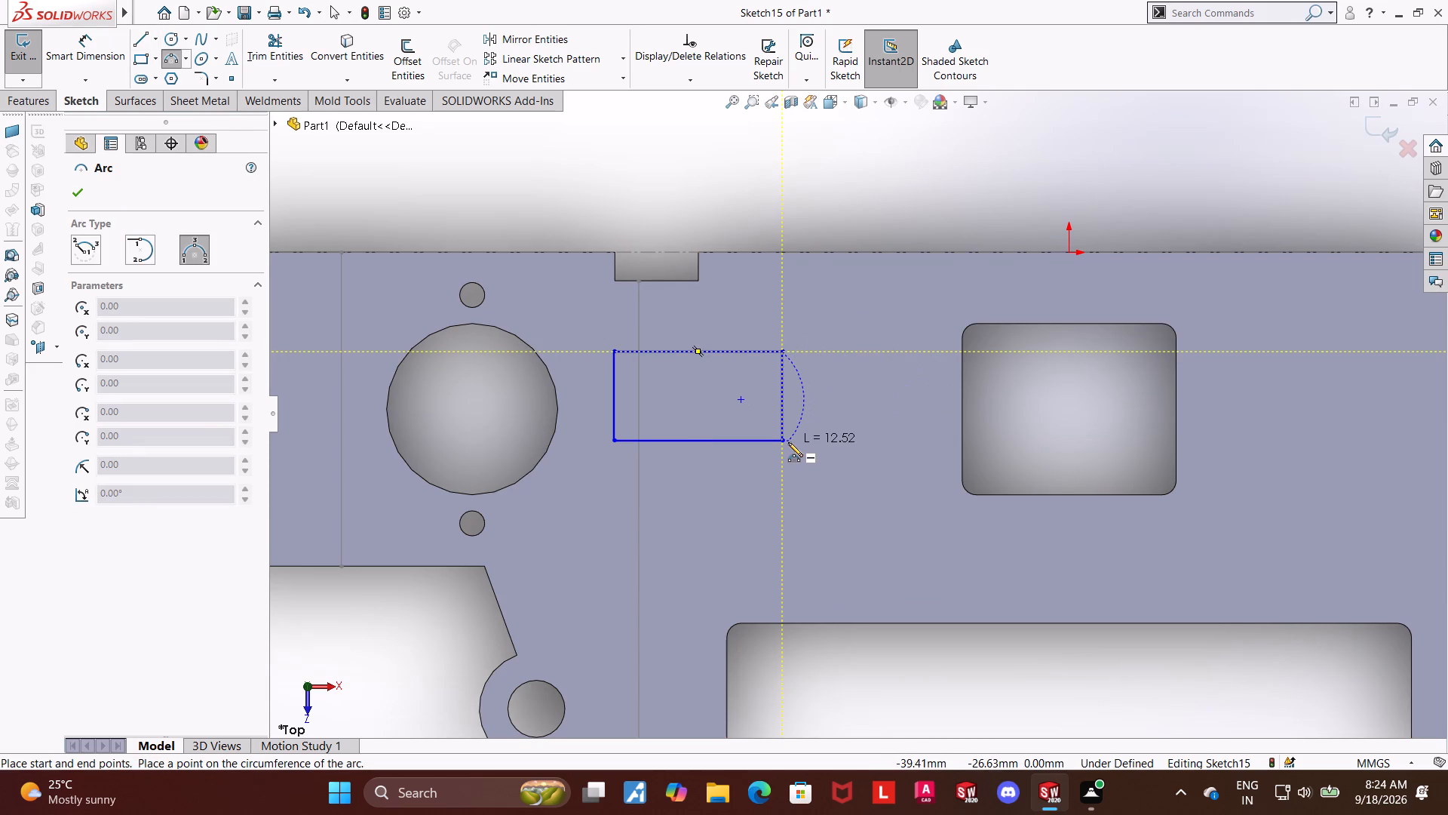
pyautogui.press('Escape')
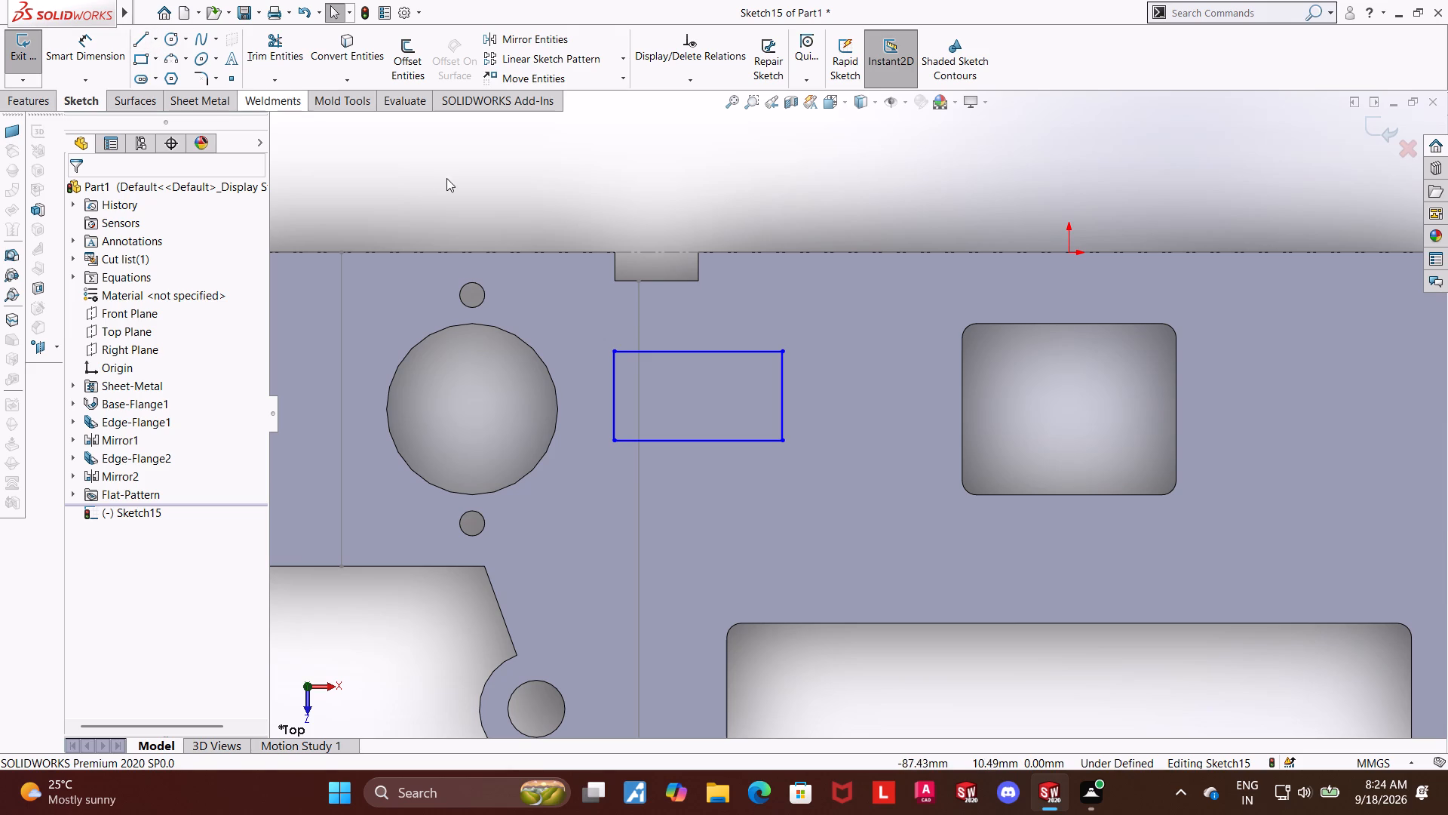
# Trim away the rectangle's short vertical side nearest the rectangular window.
pyautogui.click(276, 46)
pyautogui.moveTo(821, 398); pyautogui.dragTo(754, 383)
pyautogui.press('Escape')
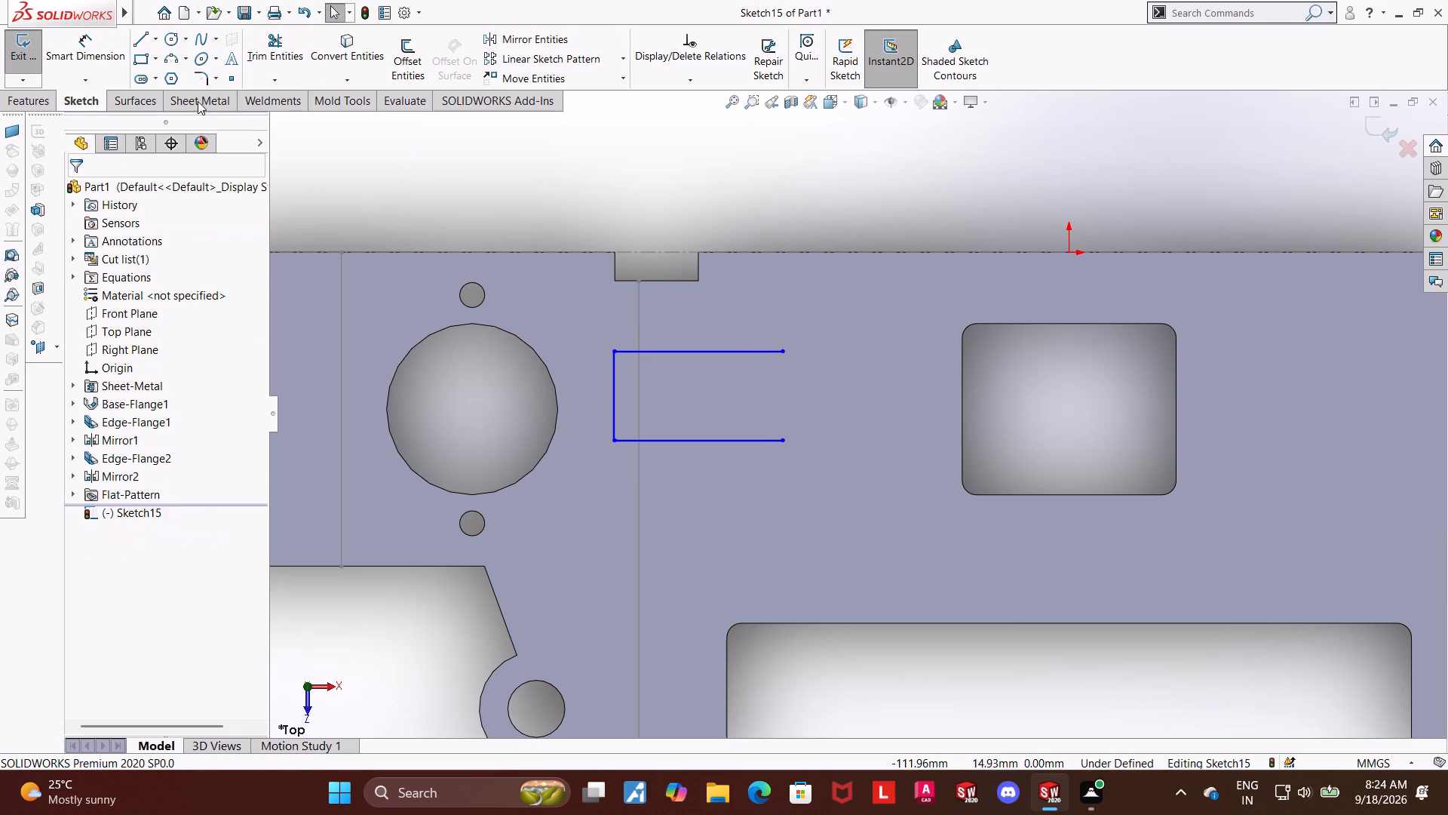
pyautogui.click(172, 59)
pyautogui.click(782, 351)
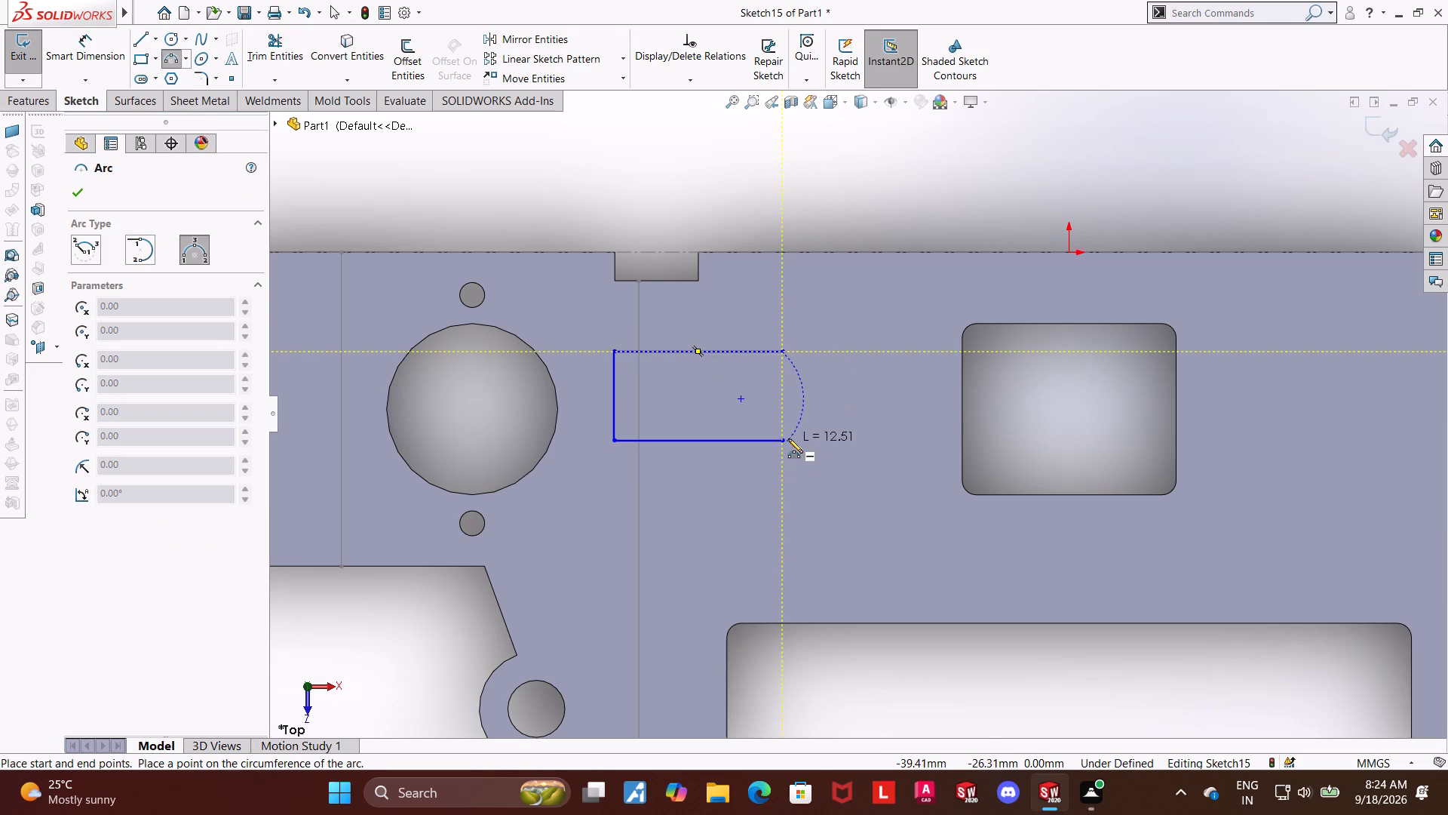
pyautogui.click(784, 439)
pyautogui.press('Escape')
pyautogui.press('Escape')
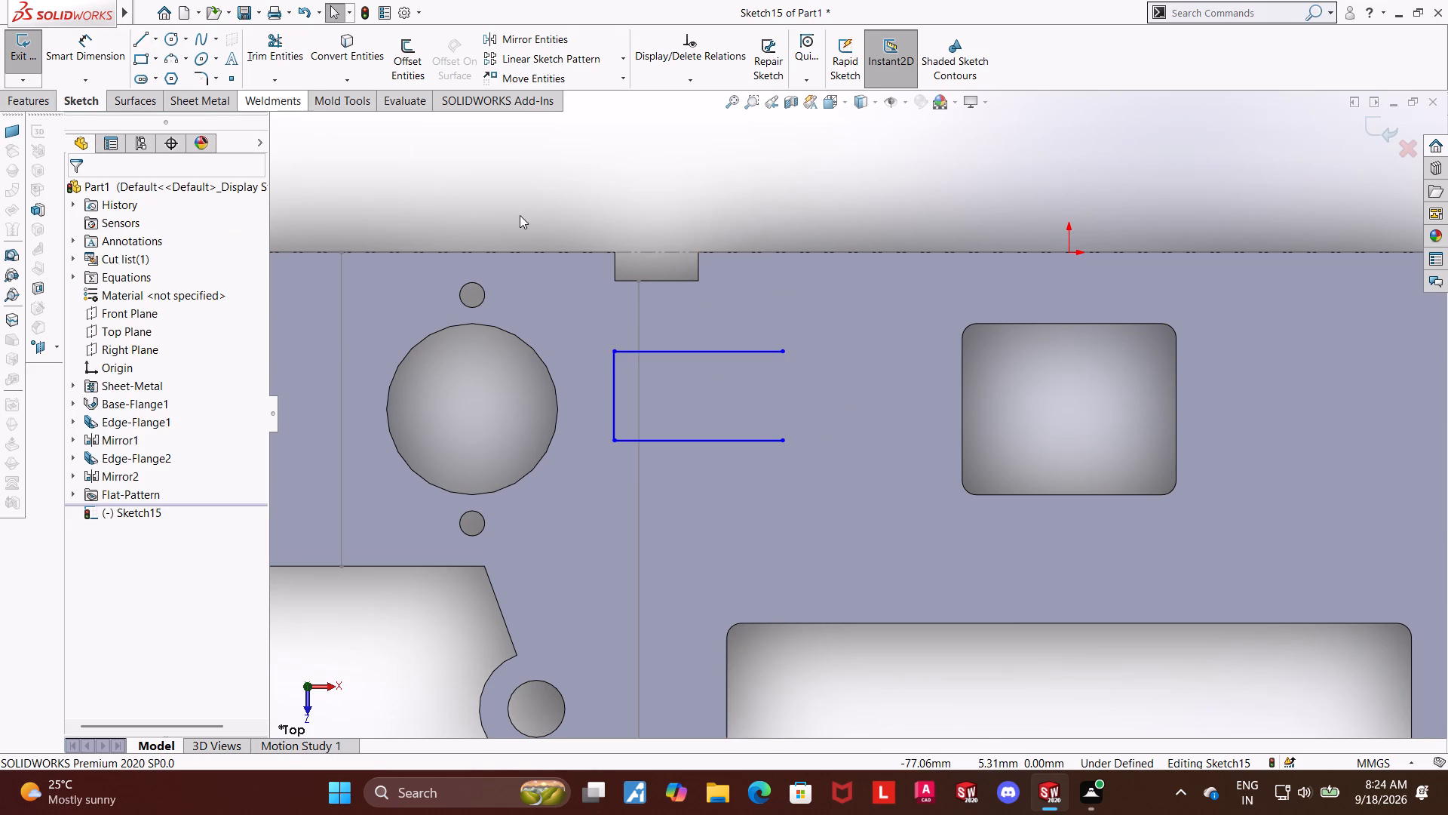
# Dimension the distance between the open profile's two horizontal lines and set it to 20 mm.
pyautogui.click(106, 52)
pyautogui.click(683, 355)
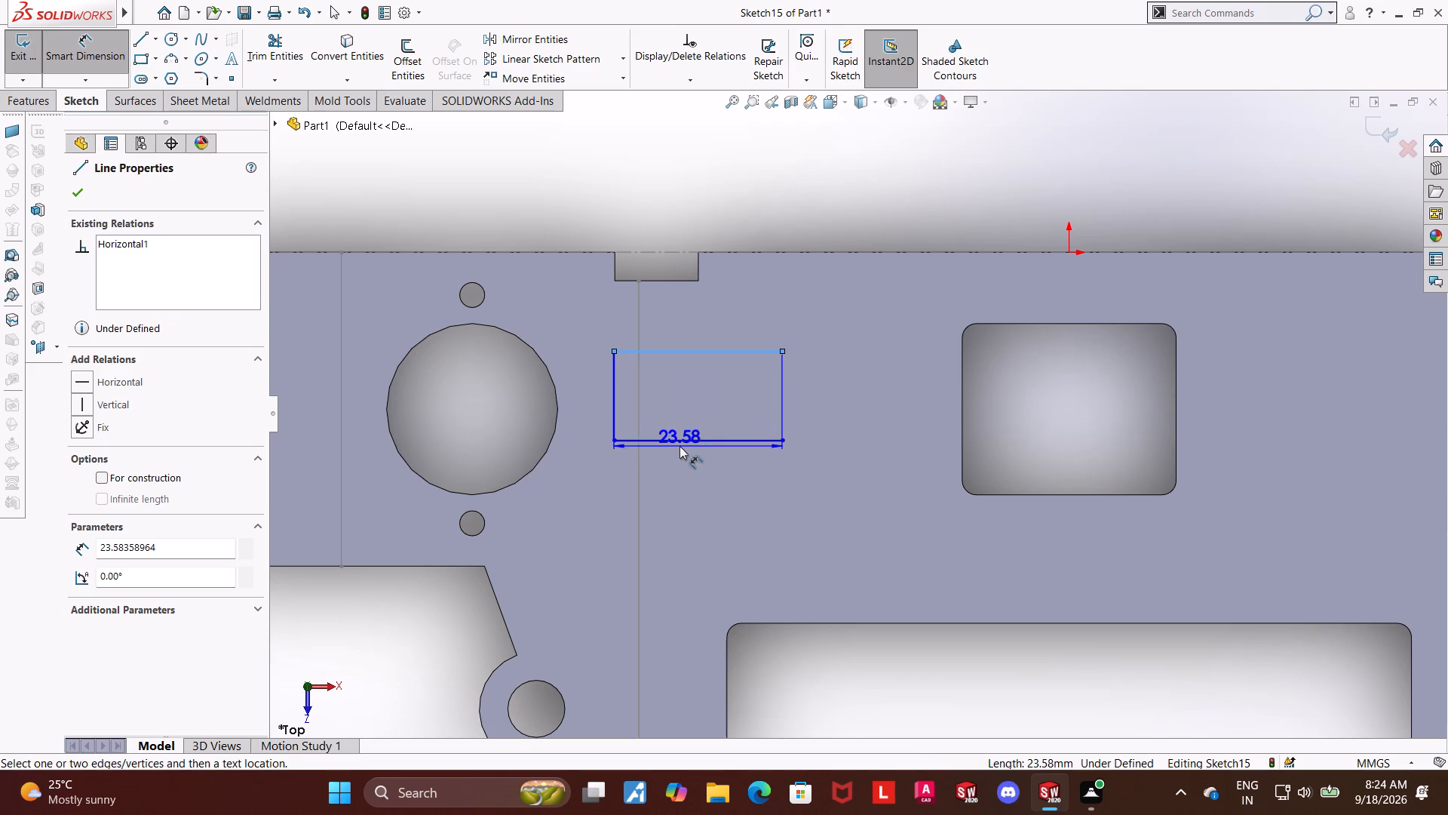
pyautogui.click(680, 441)
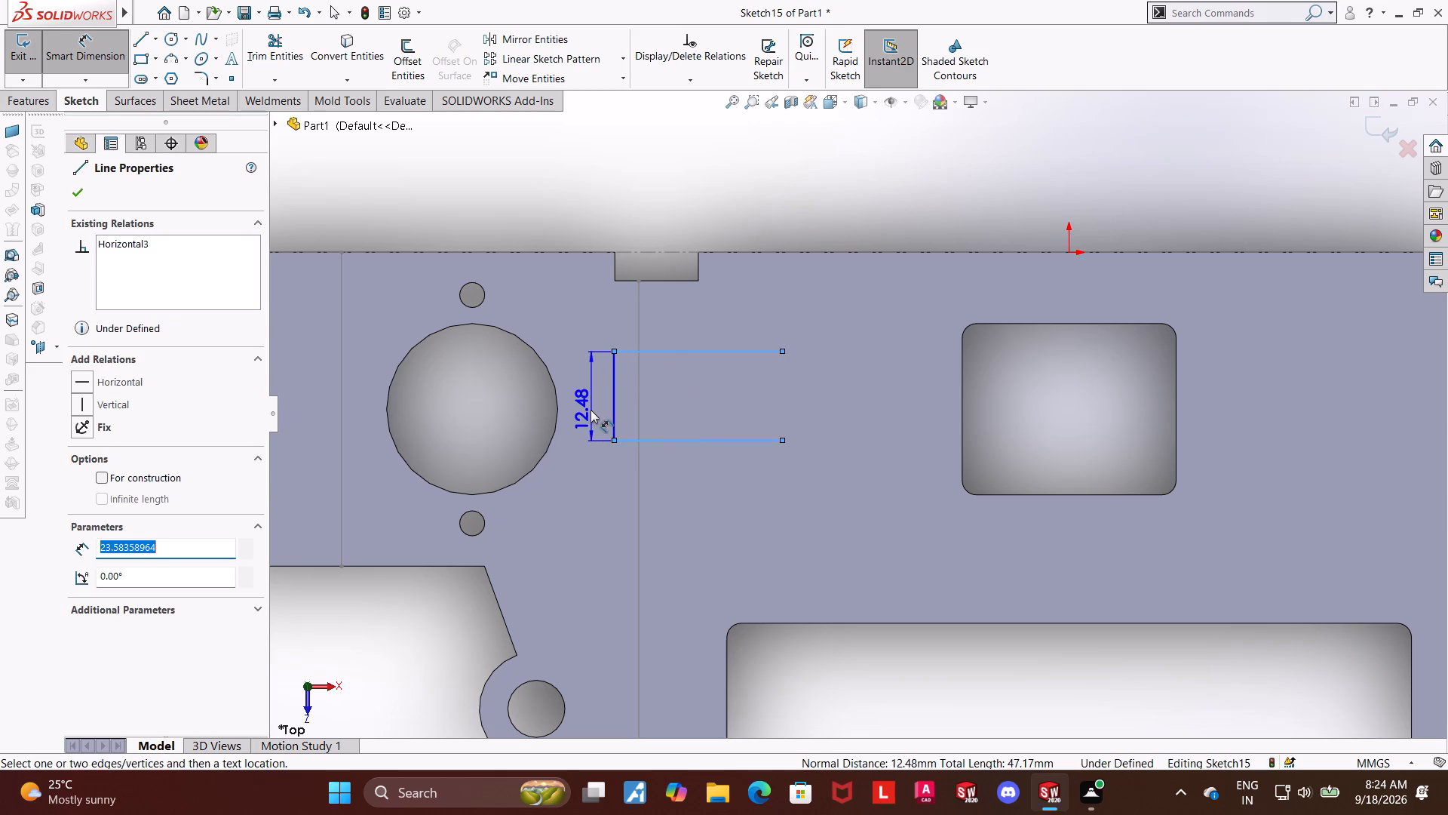
pyautogui.click(591, 409)
pyautogui.press('1')
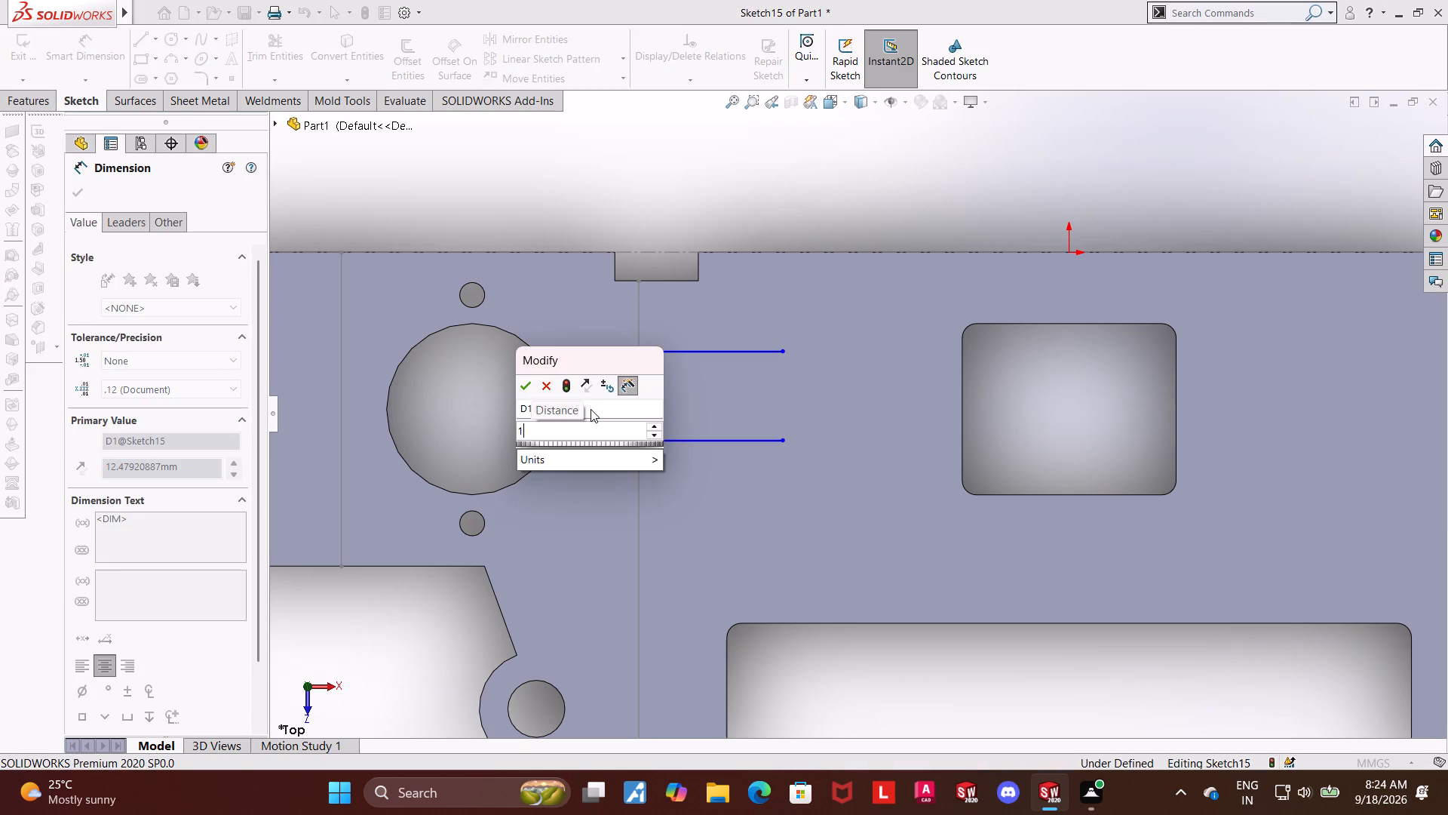
pyautogui.press('0')
pyautogui.press('BackSpace')
pyautogui.press('BackSpace')
pyautogui.write('20')
pyautogui.press('Return')
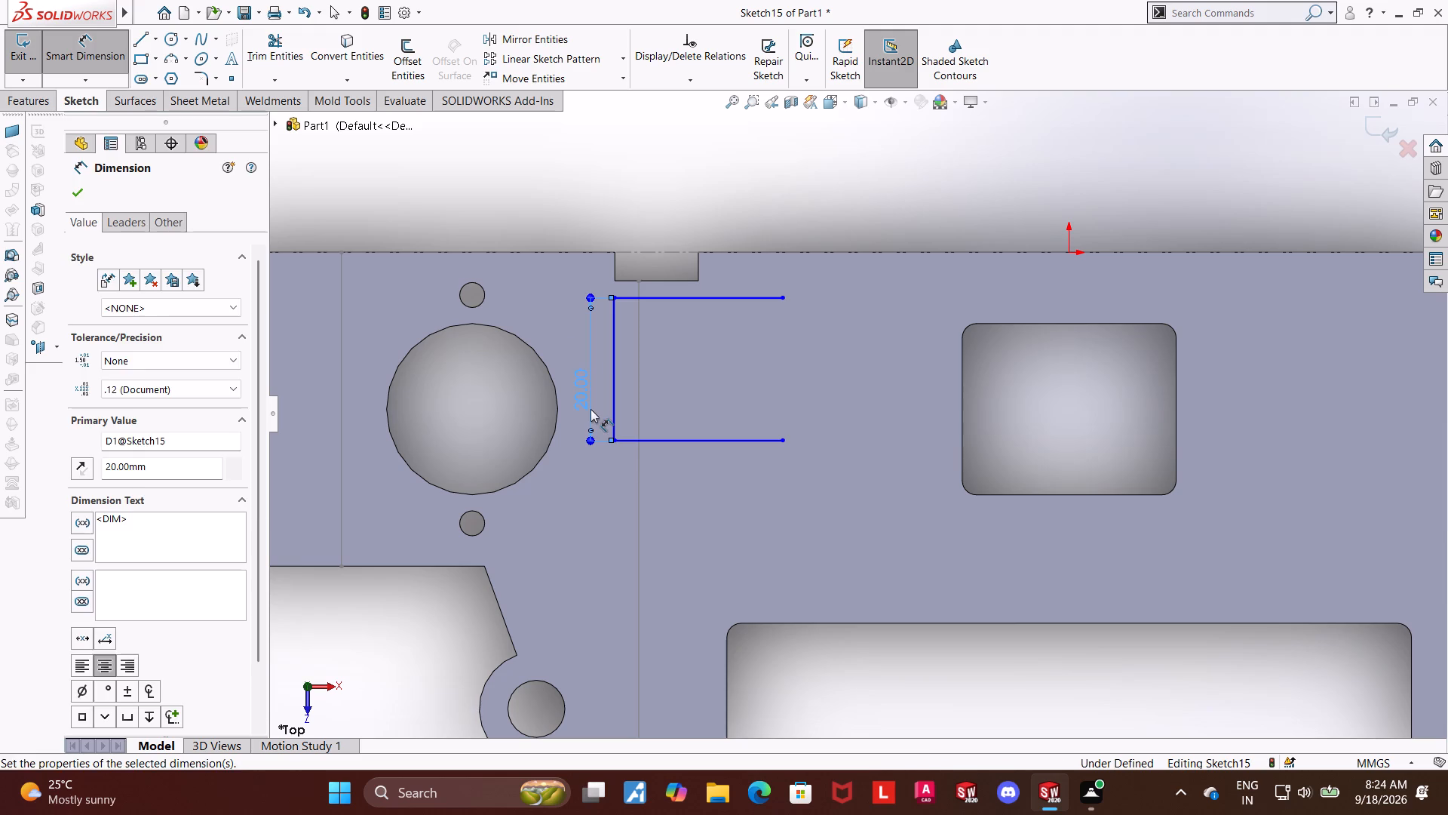
pyautogui.press('Escape')
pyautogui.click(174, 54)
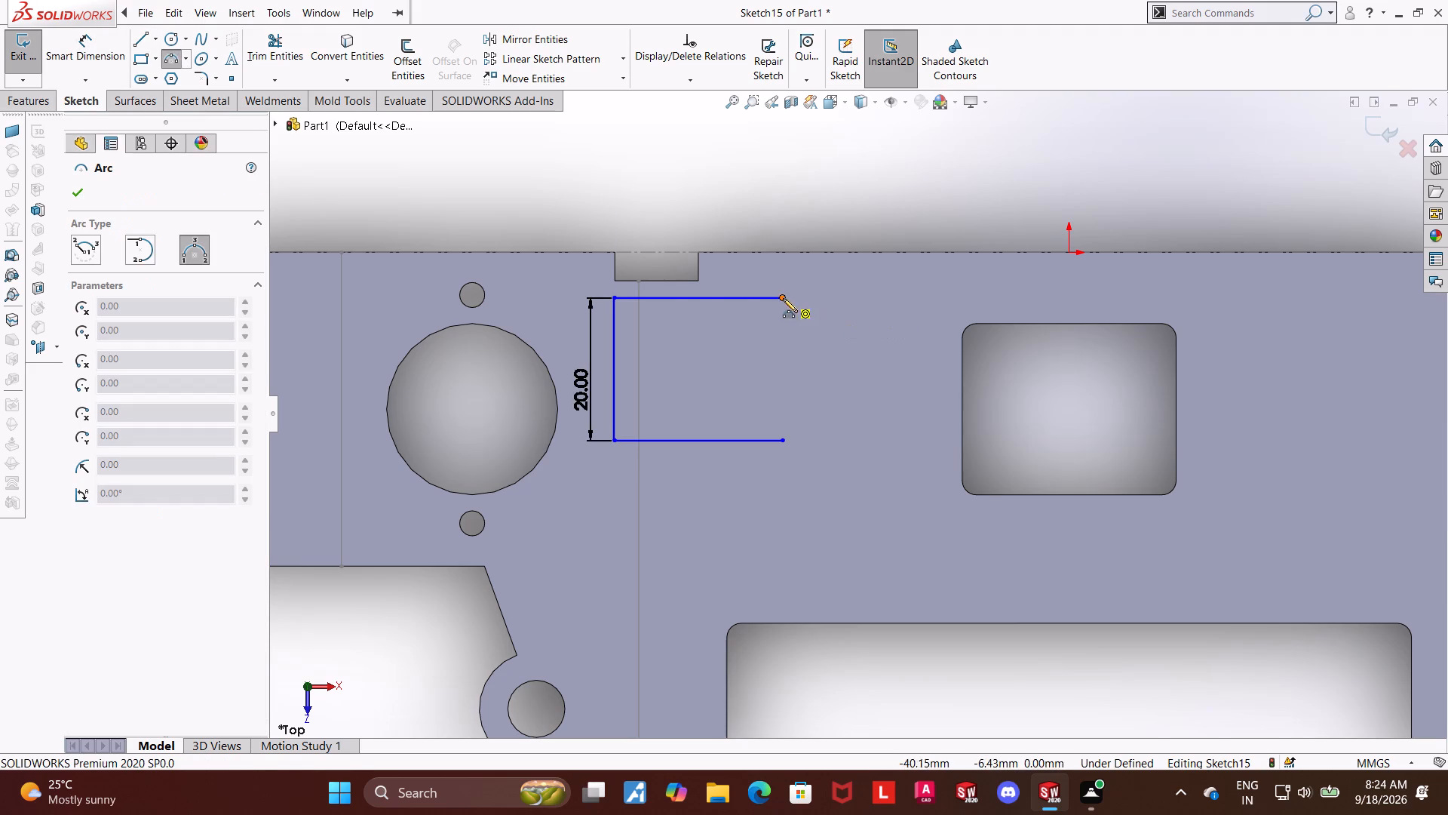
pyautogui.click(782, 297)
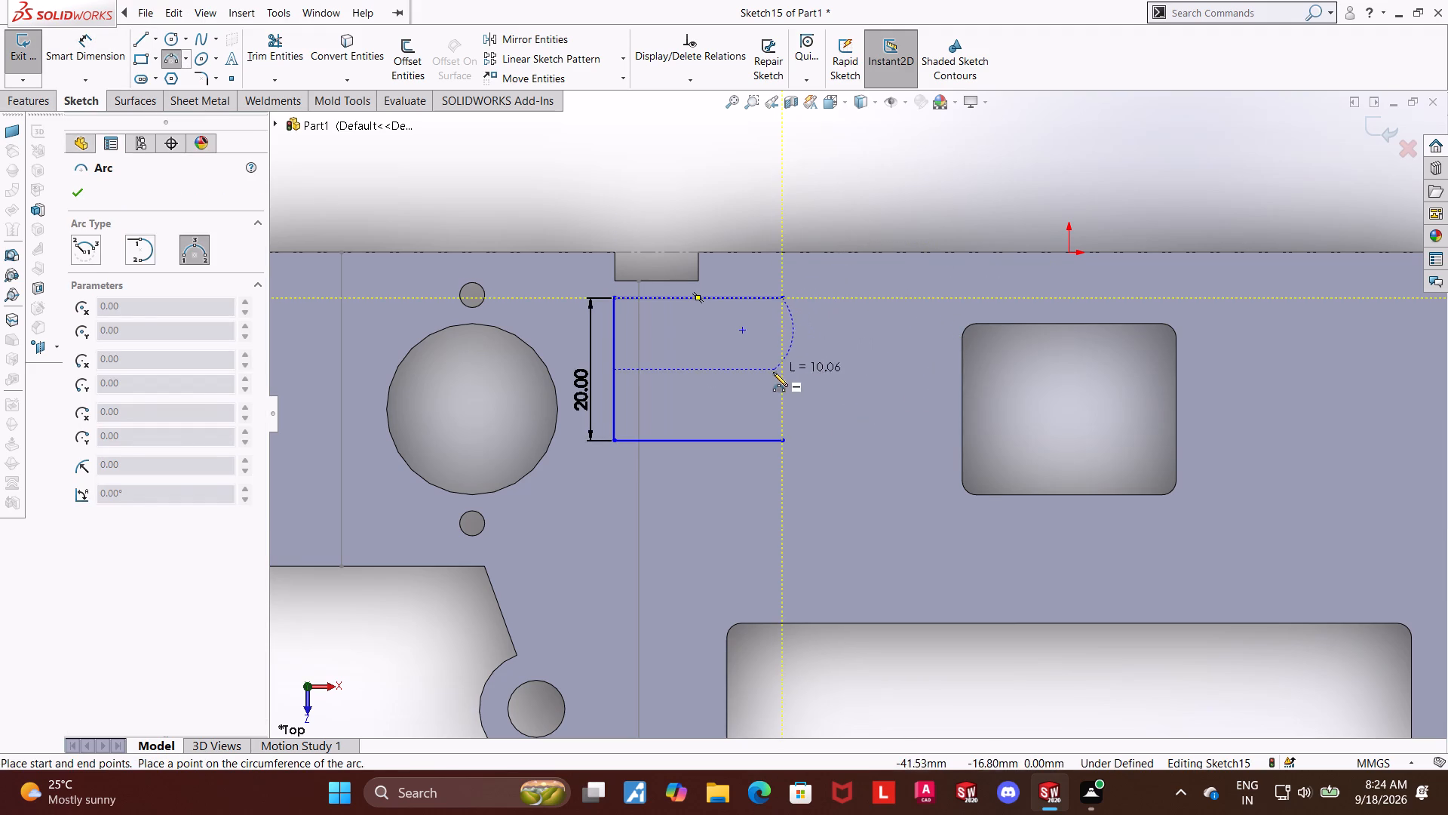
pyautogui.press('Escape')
# Shorten both horizontal lines of the open profile to about 12.5 mm, ending roughly in line with the notch's inner side edge.
pyautogui.moveTo(782, 299); pyautogui.dragTo(707, 305)
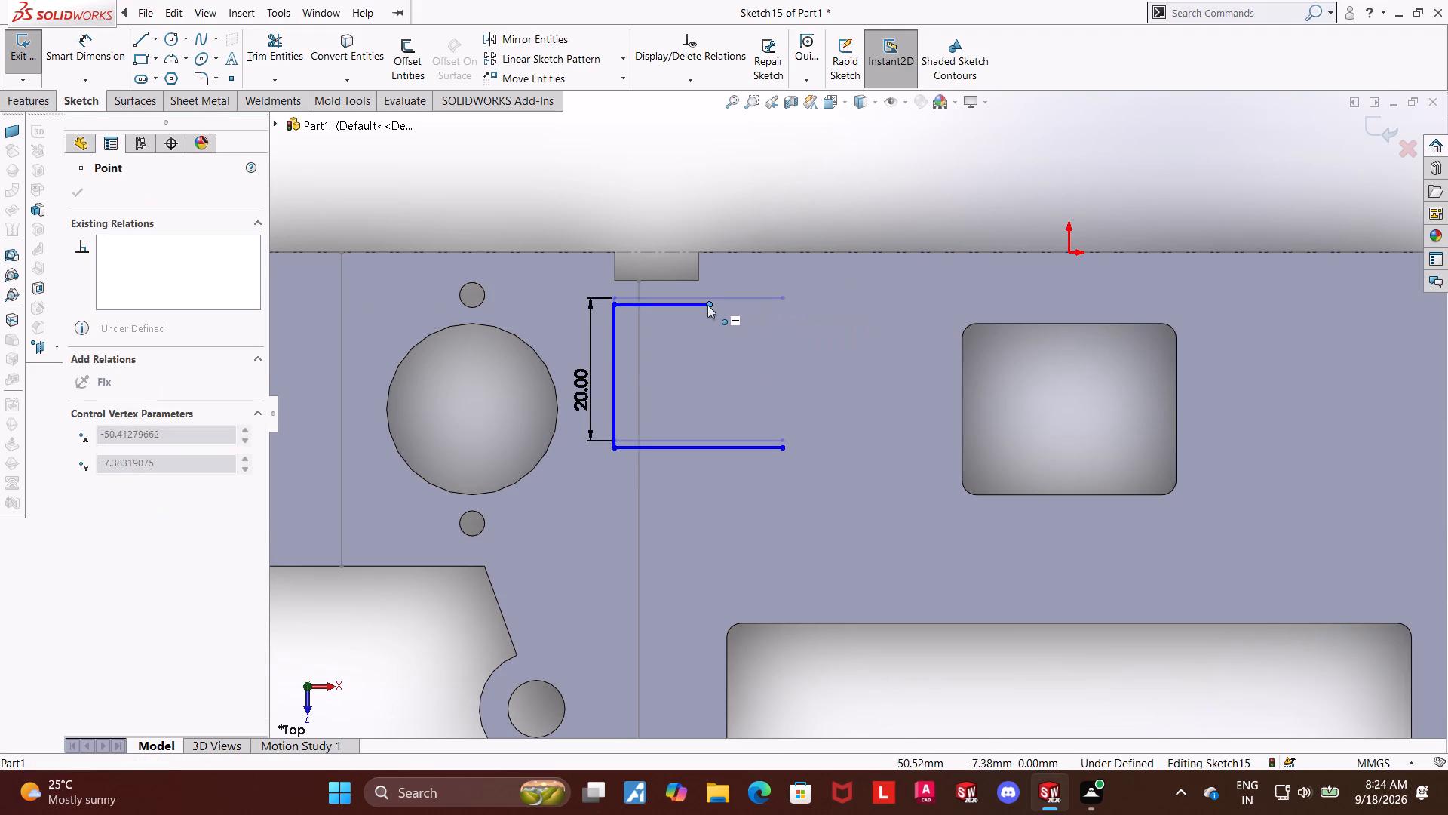
pyautogui.moveTo(707, 305); pyautogui.dragTo(702, 305)
pyautogui.moveTo(783, 447); pyautogui.dragTo(700, 449)
pyautogui.press('Escape')
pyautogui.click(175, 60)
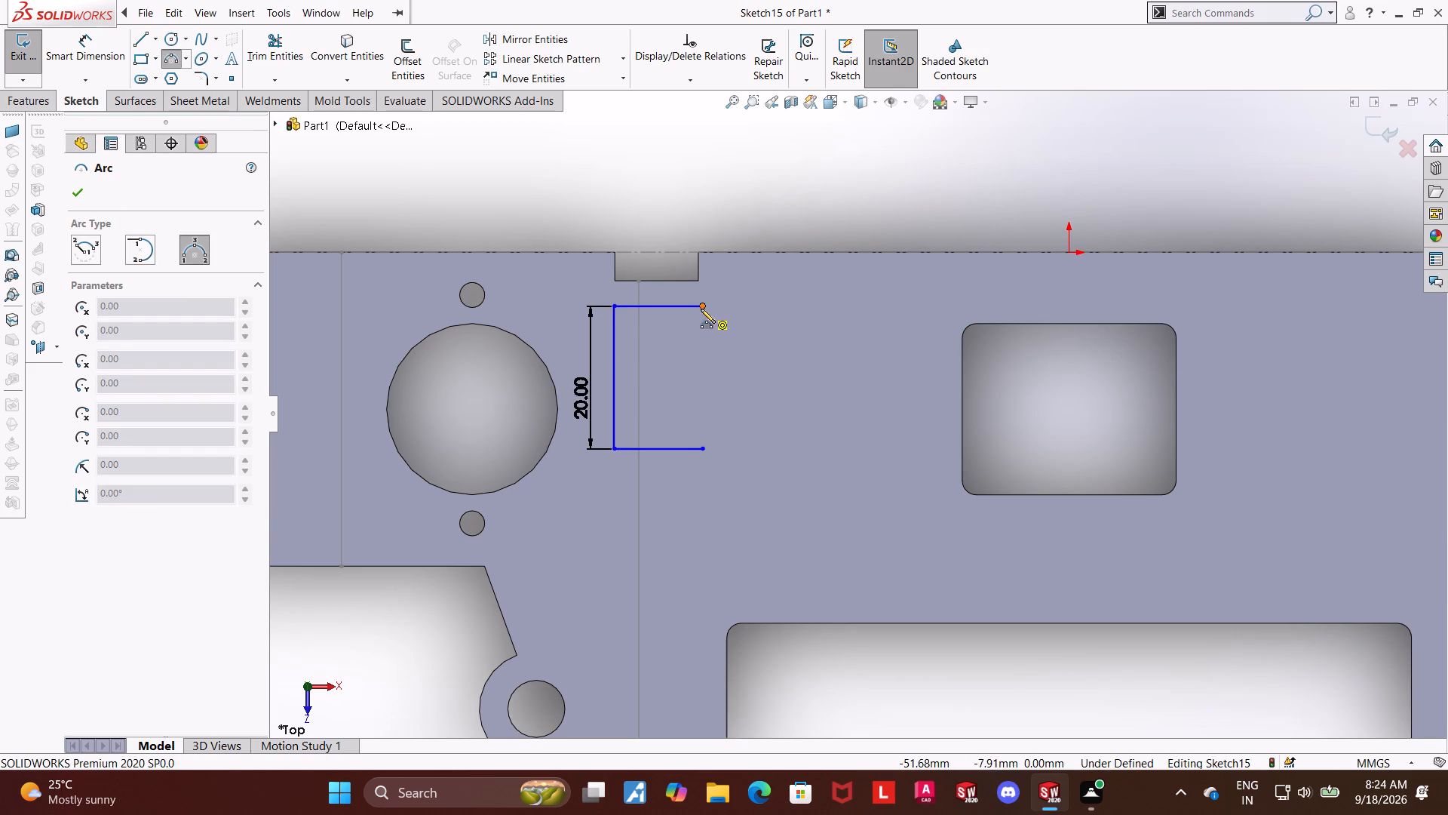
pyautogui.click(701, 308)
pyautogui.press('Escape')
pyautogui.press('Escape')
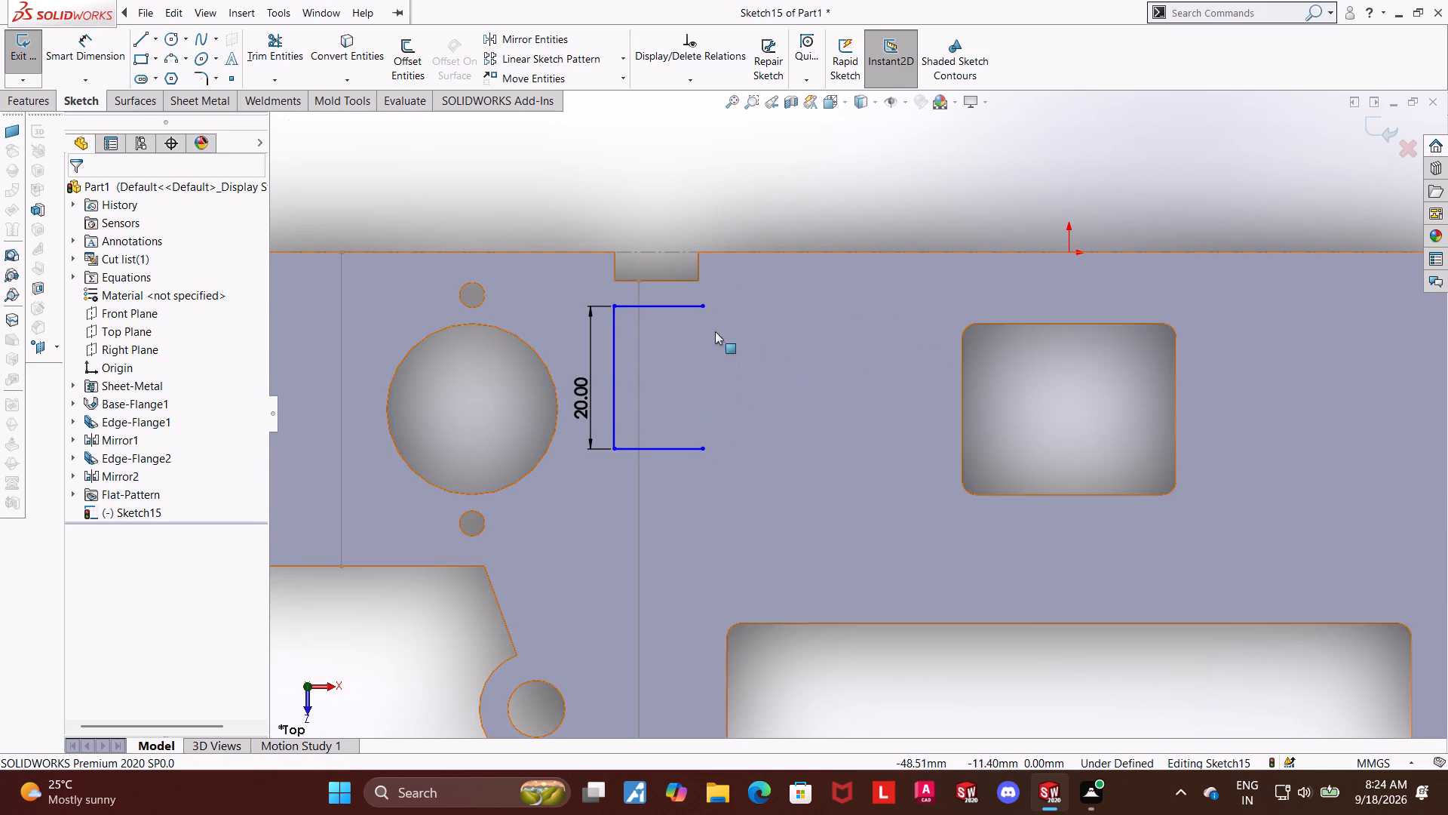
# Close the profile's open end with a 3-point semicircular arc of about 10 mm radius, bulging toward the rectangular window.
pyautogui.click(172, 54)
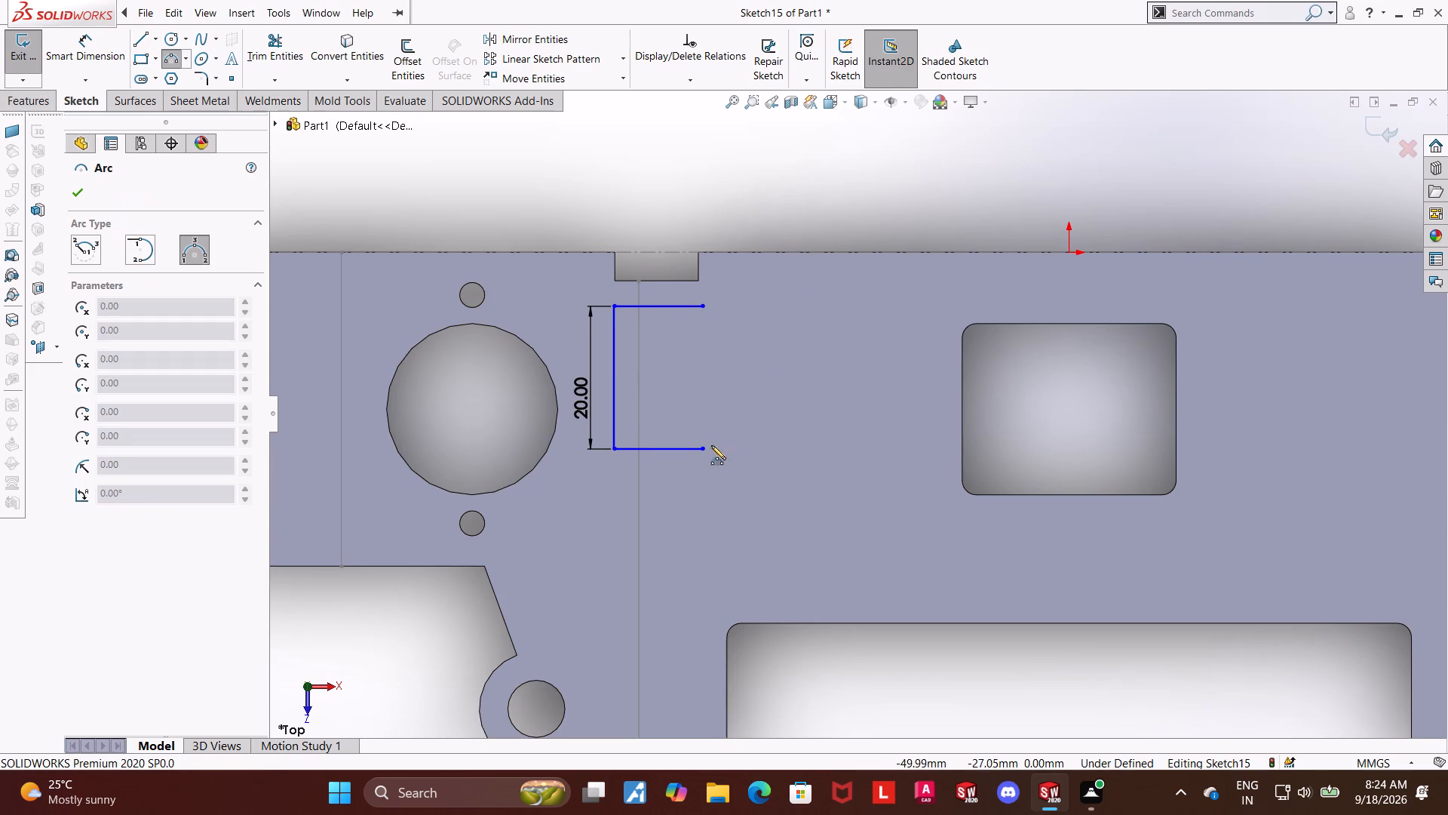
pyautogui.click(701, 449)
pyautogui.click(702, 306)
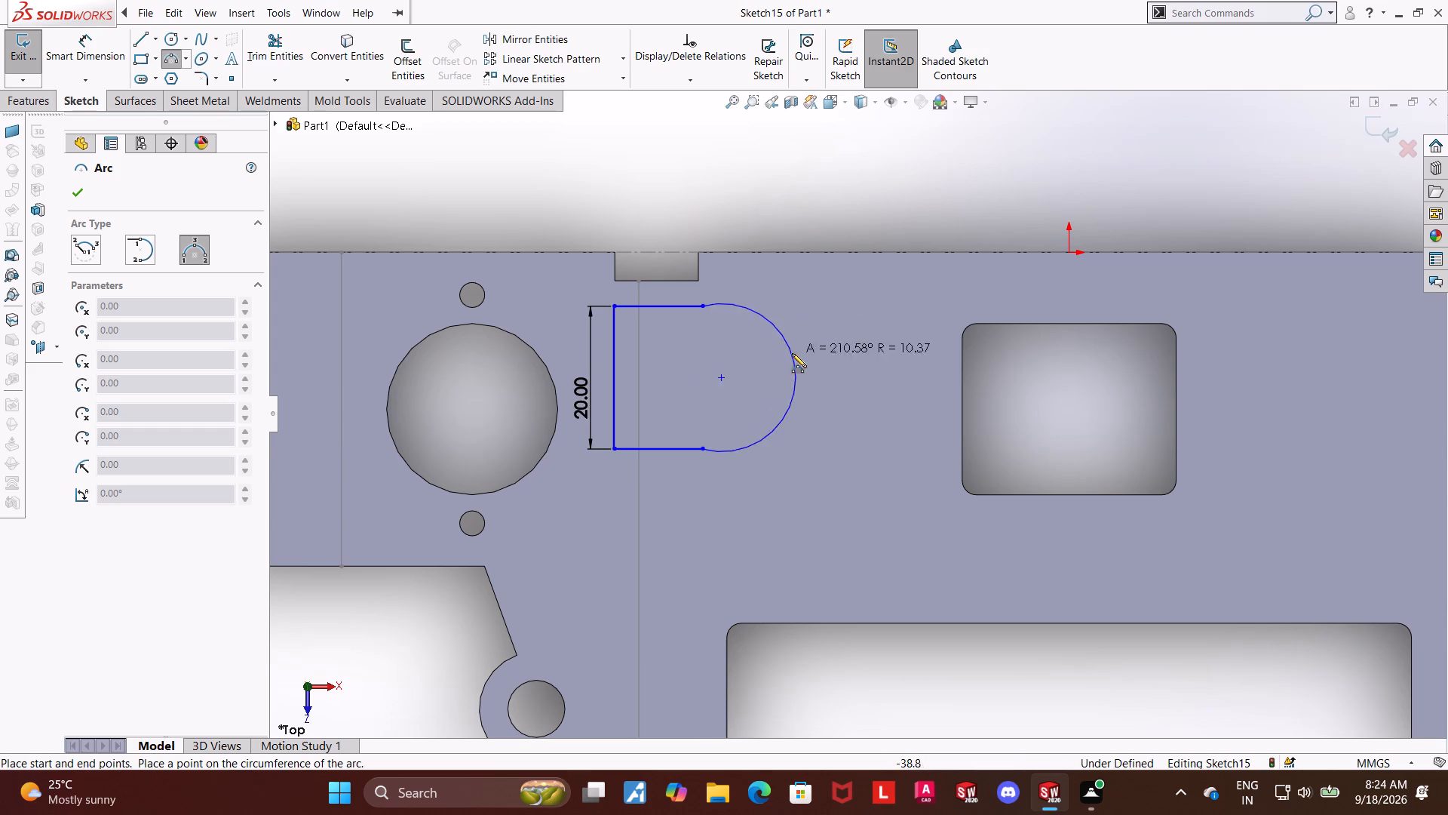
pyautogui.click(771, 361)
pyautogui.press('Escape')
pyautogui.press('Escape')
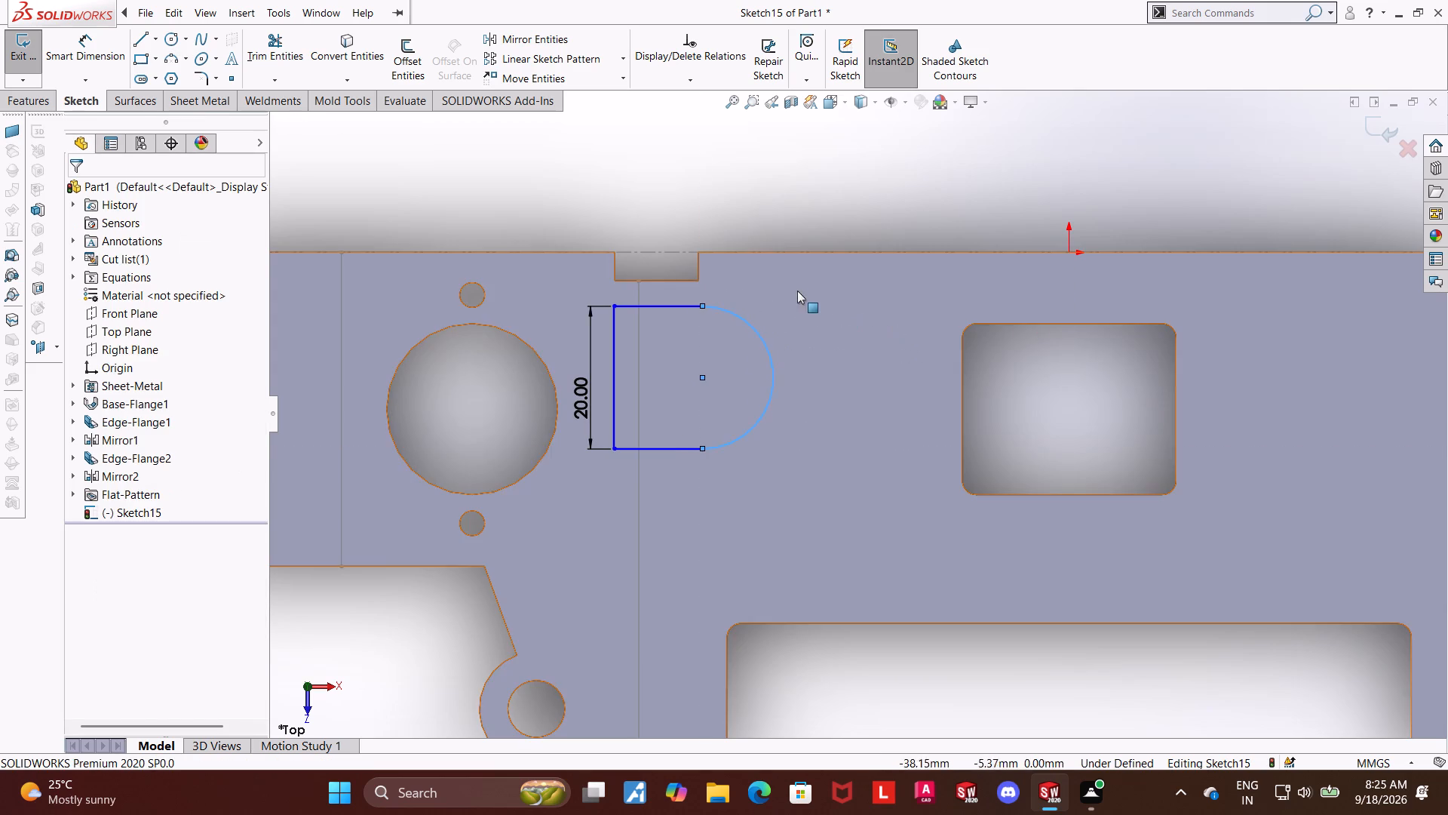
pyautogui.press('Escape')
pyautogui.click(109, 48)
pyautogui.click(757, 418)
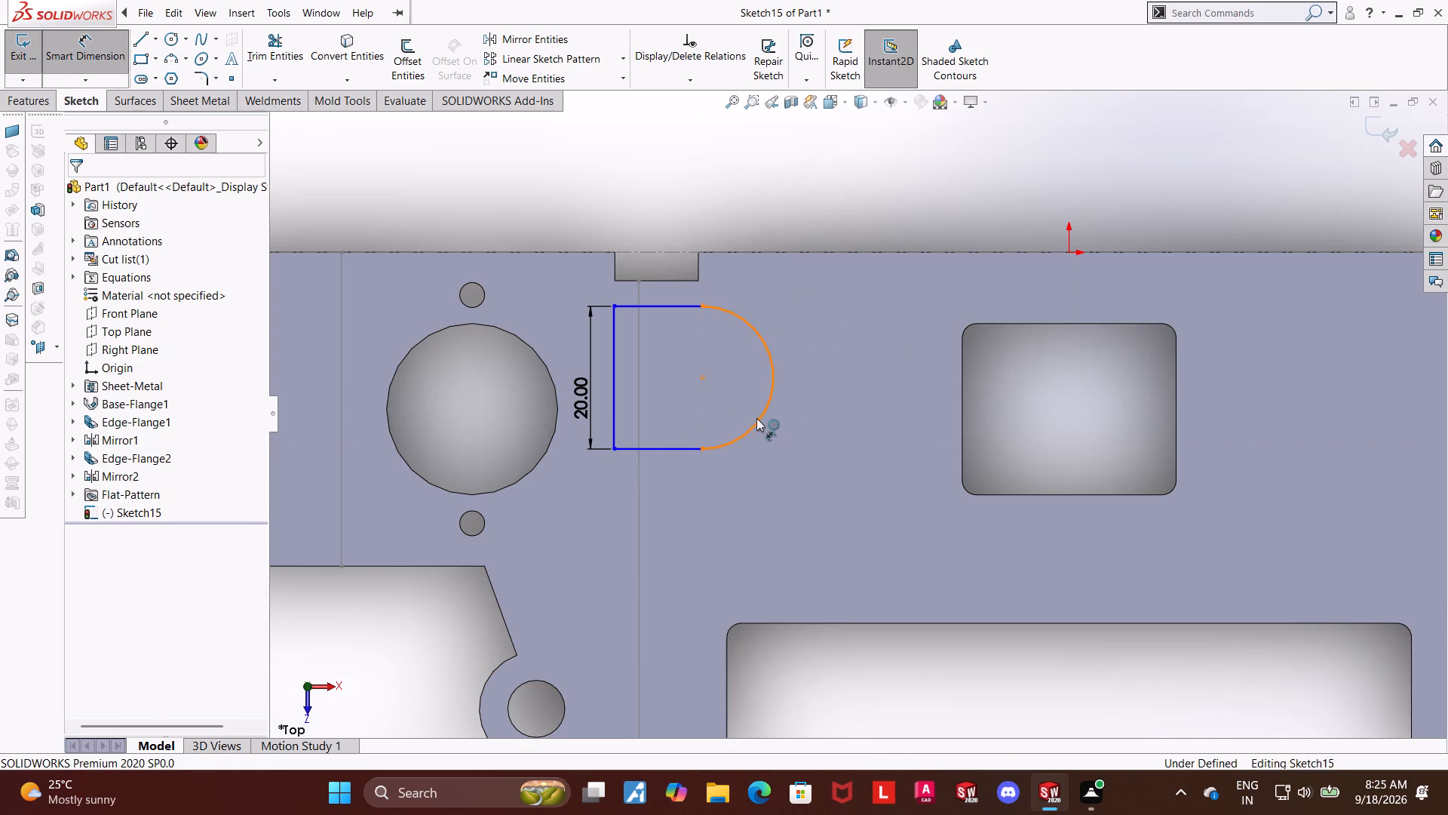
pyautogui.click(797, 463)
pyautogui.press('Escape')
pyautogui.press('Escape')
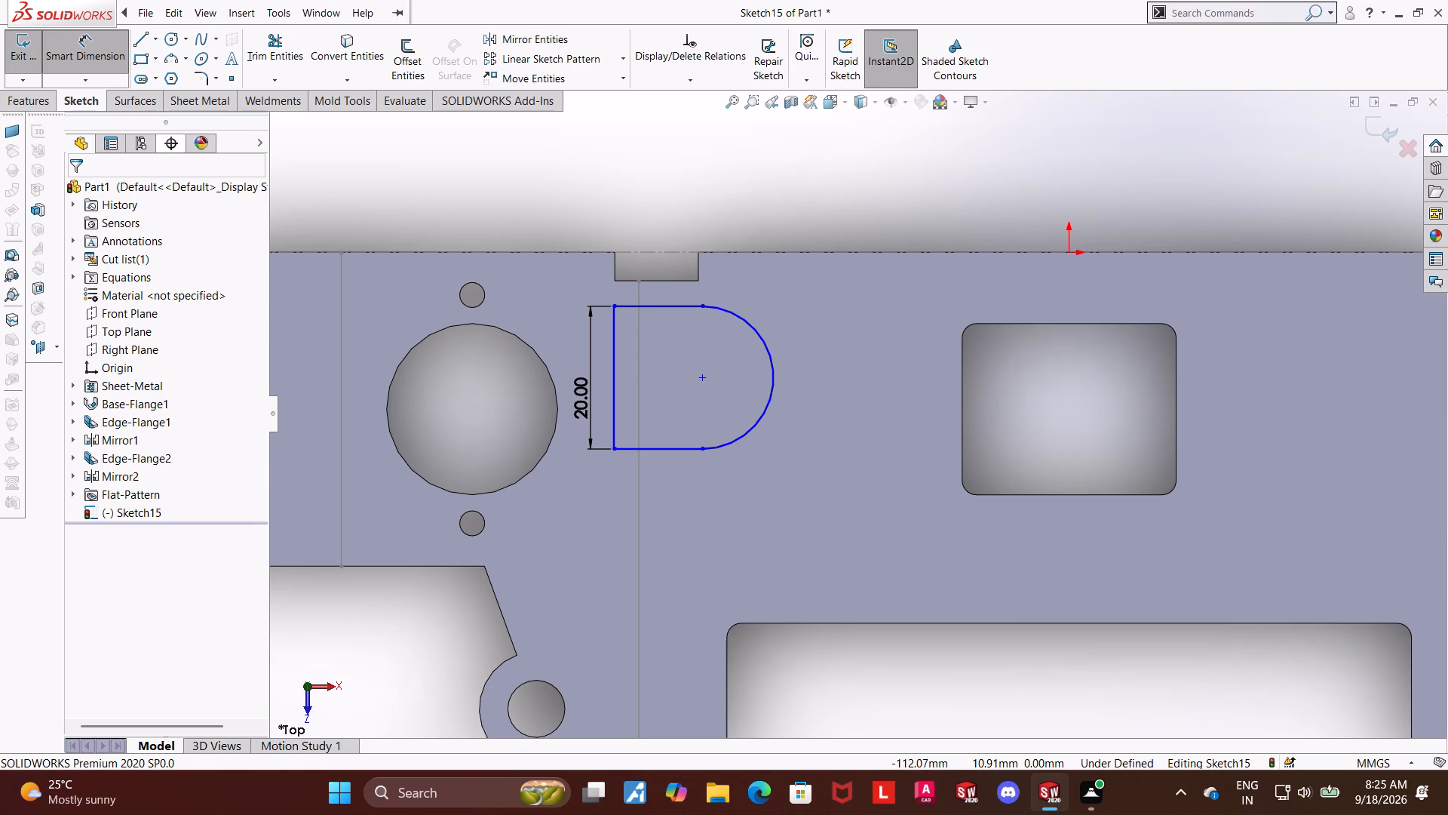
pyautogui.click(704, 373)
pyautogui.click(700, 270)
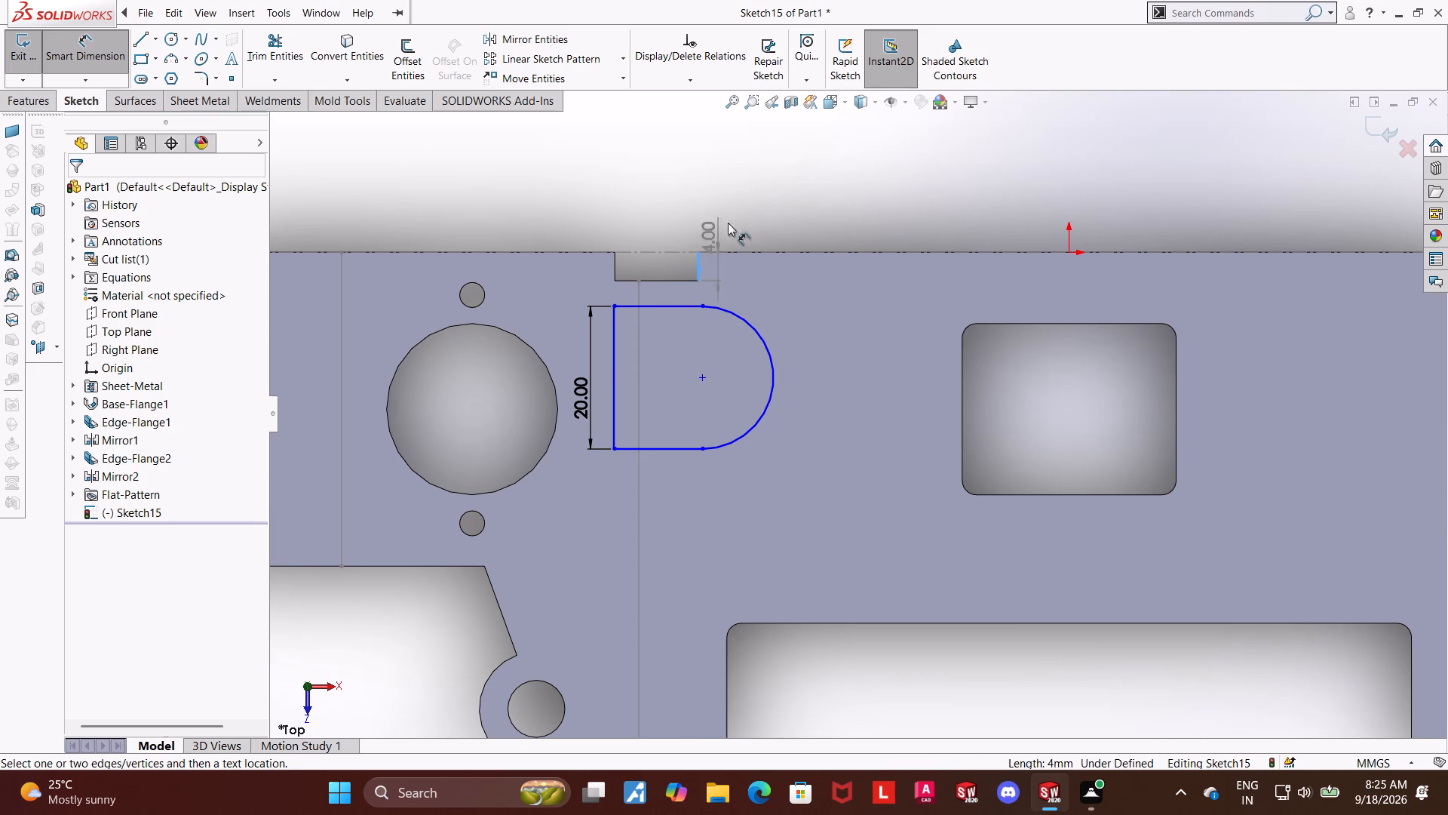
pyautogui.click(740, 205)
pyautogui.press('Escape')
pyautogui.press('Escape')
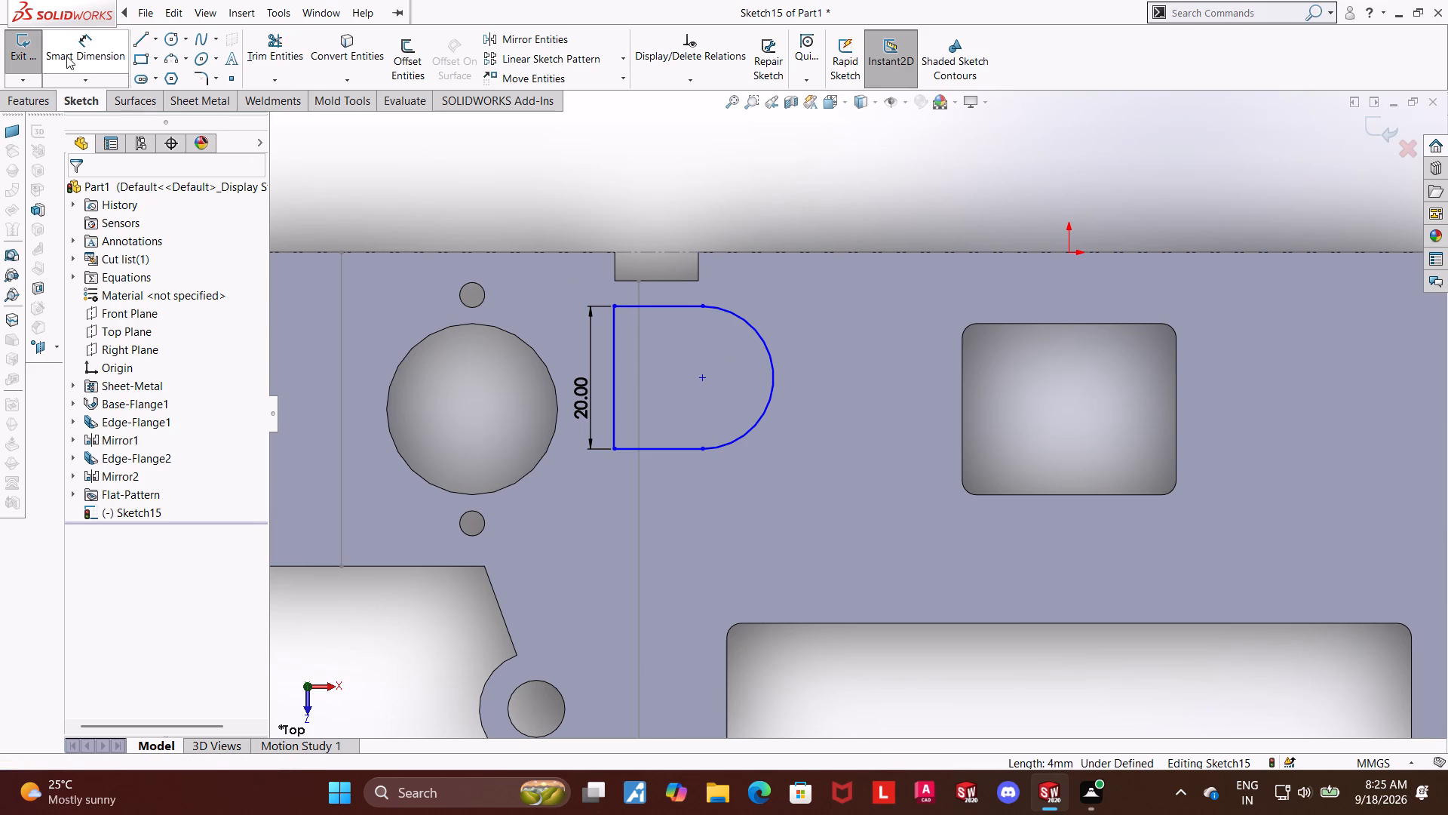
# Dimension the arc's centre 2 mm horizontally from the notch's side edge nearest the rectangular window.
pyautogui.click(66, 56)
pyautogui.click(701, 379)
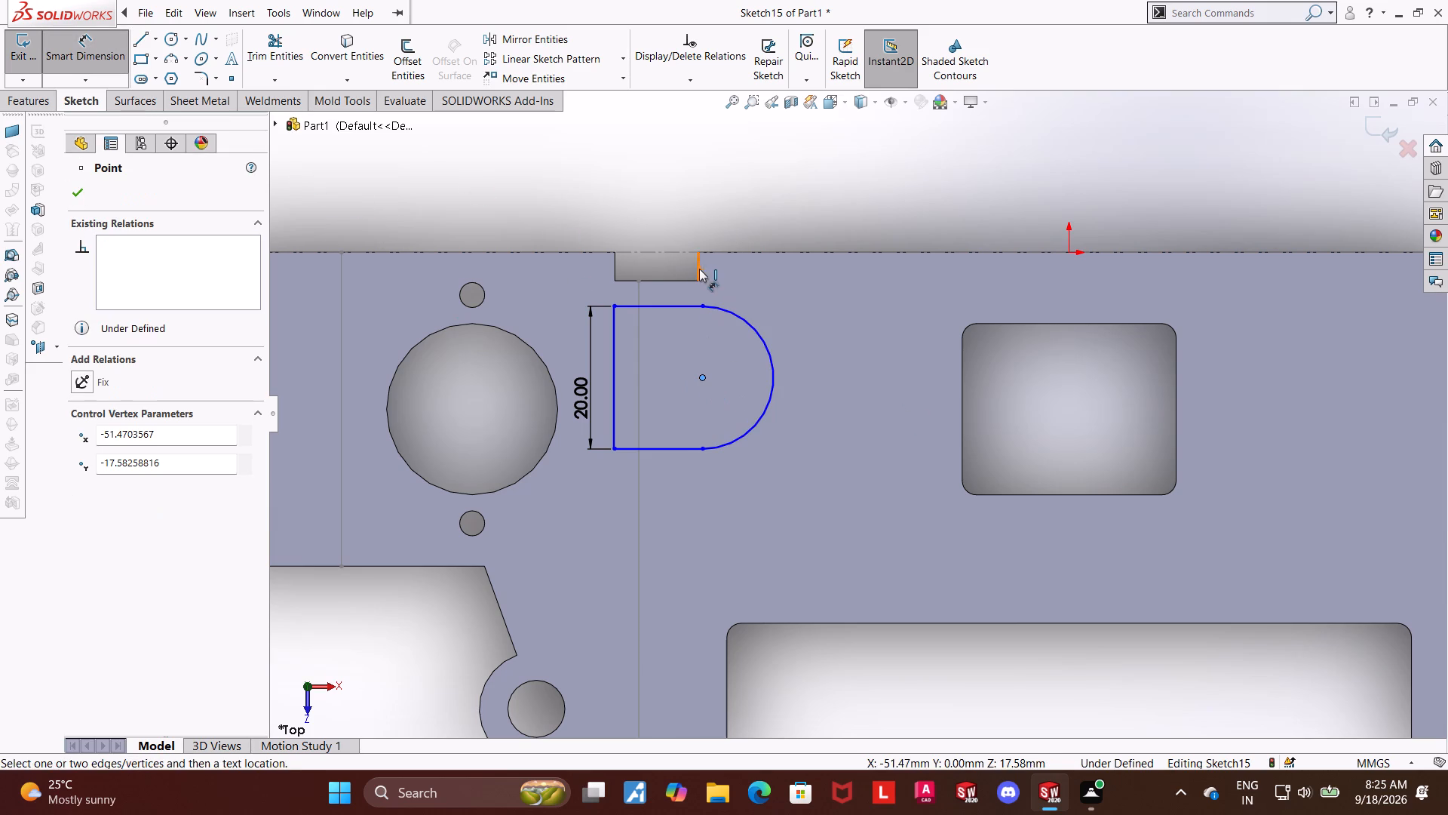
pyautogui.click(699, 269)
pyautogui.click(726, 208)
pyautogui.press('2')
pyautogui.press('Return')
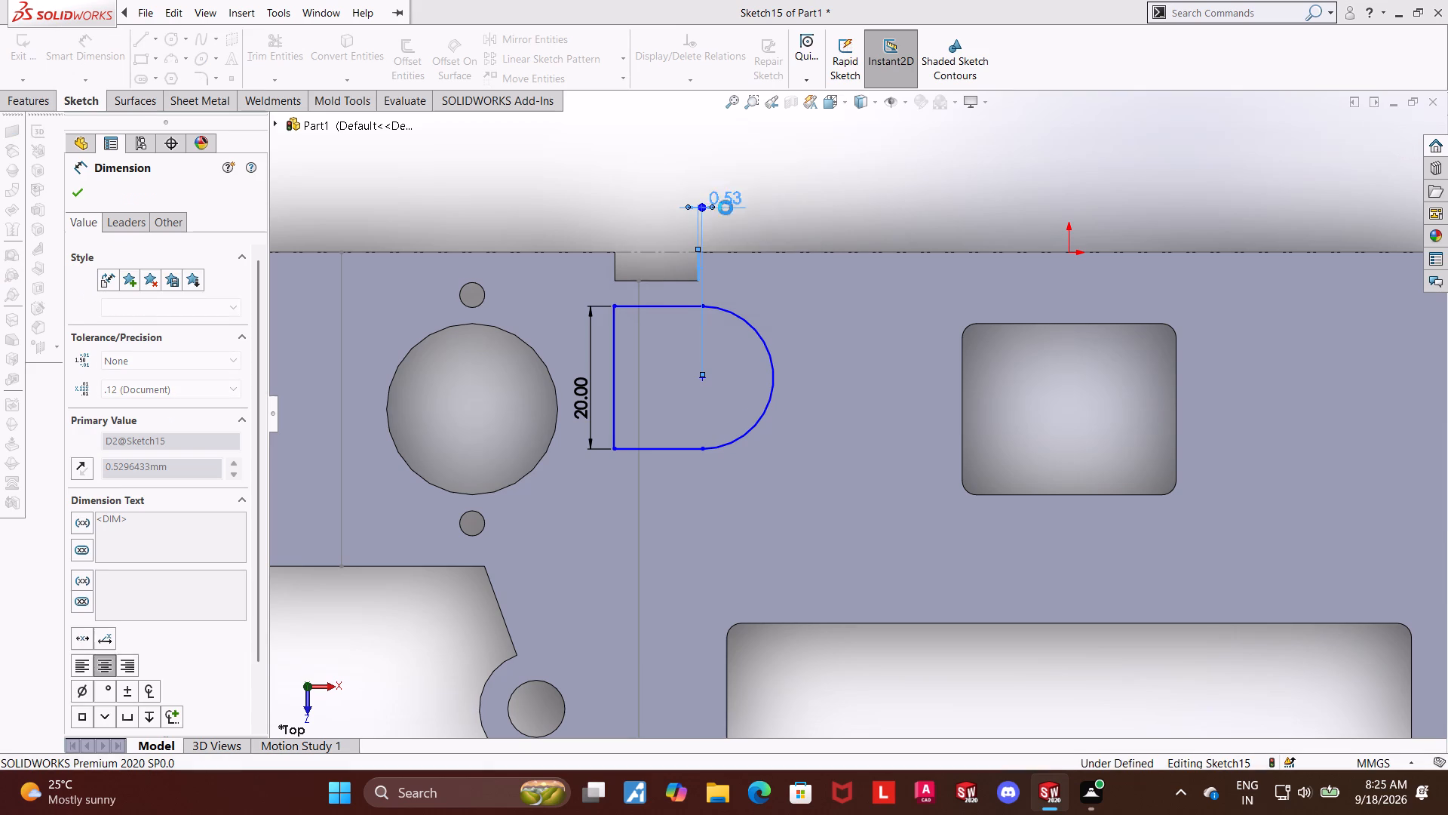
pyautogui.press('`')
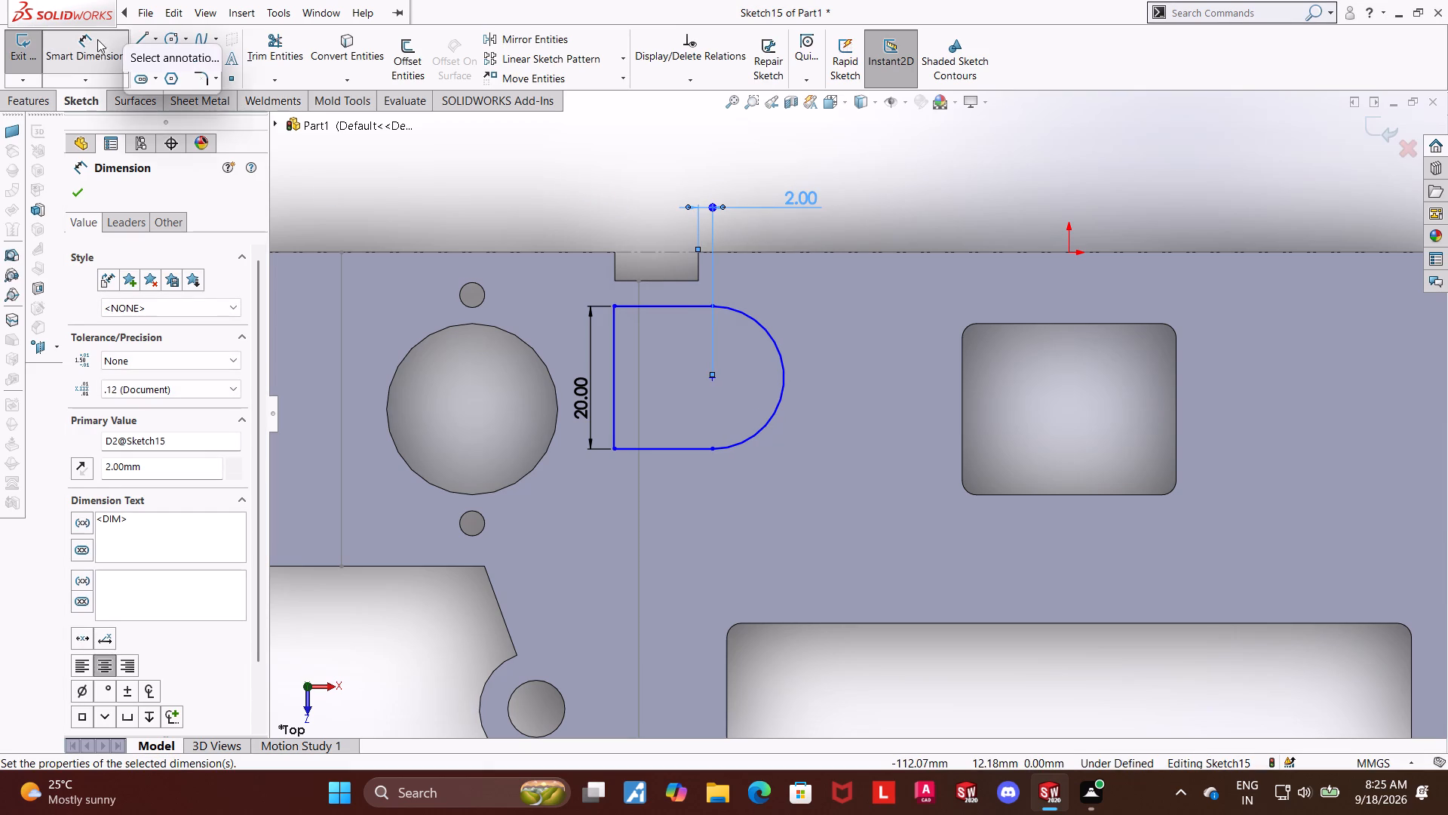
pyautogui.click(564, 202)
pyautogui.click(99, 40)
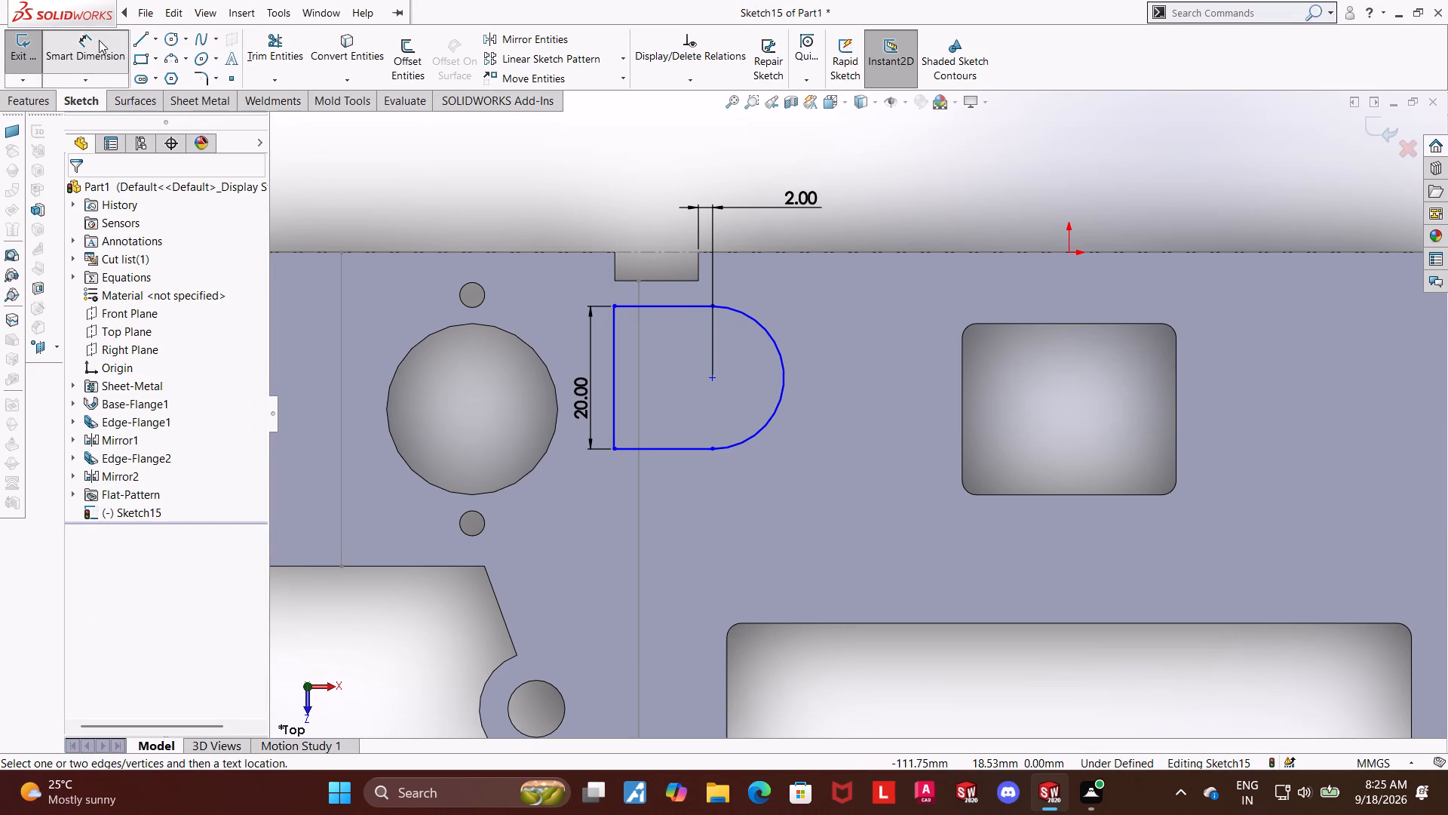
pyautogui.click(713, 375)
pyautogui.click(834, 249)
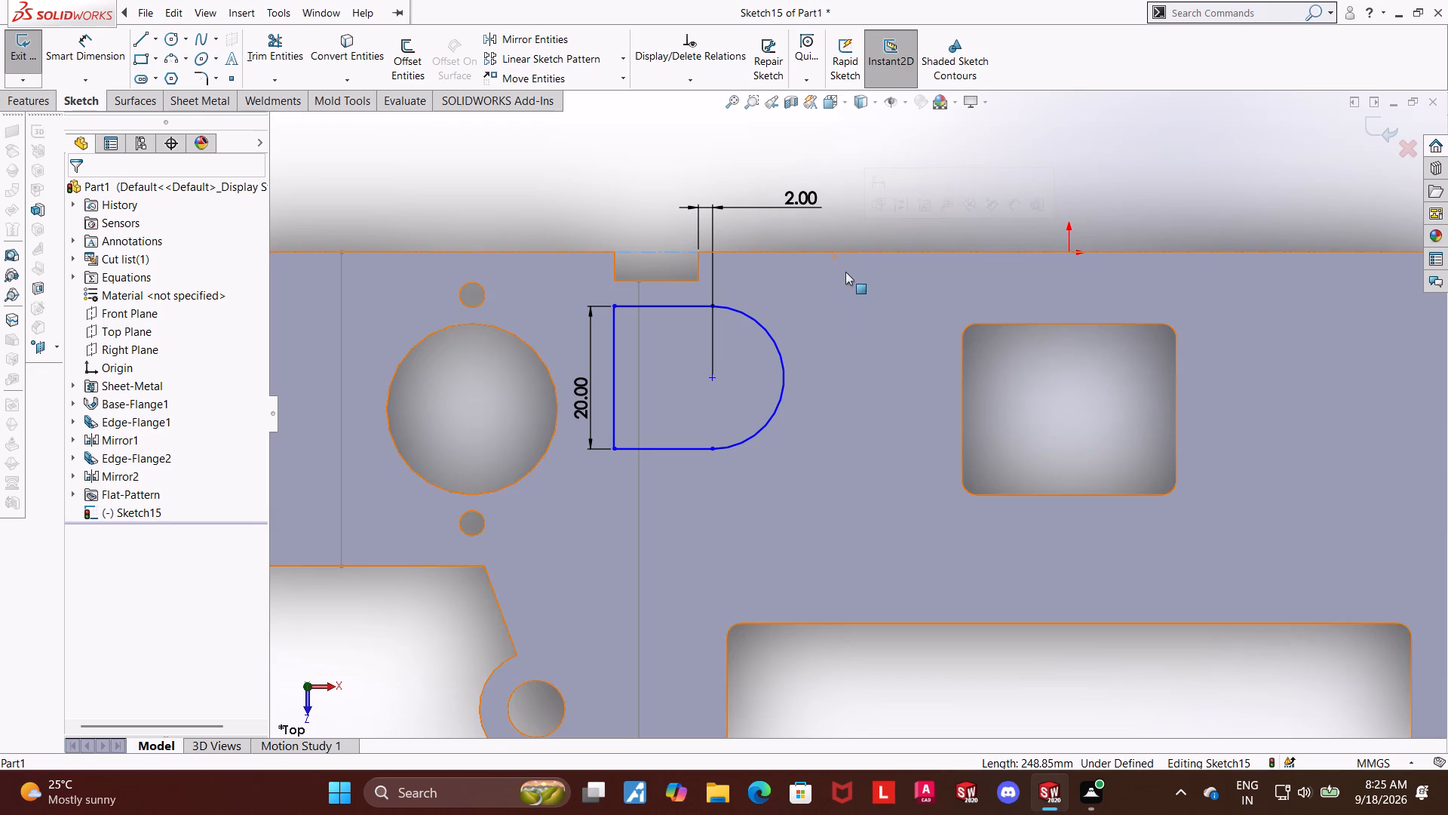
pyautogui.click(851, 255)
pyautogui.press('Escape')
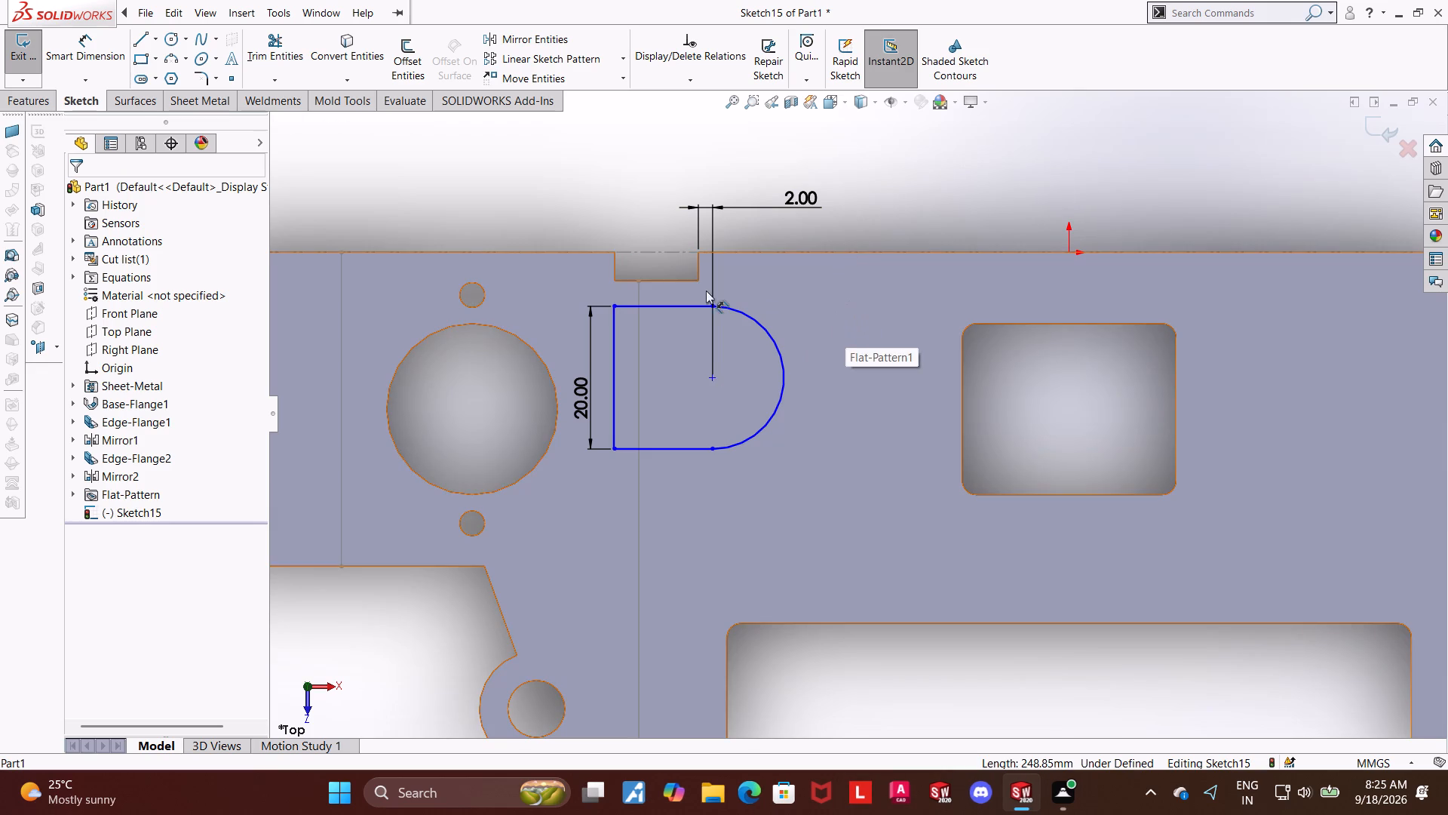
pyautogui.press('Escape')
# Dimension the arc's centre 22 mm from the long top edge of the flat pattern.
pyautogui.click(77, 52)
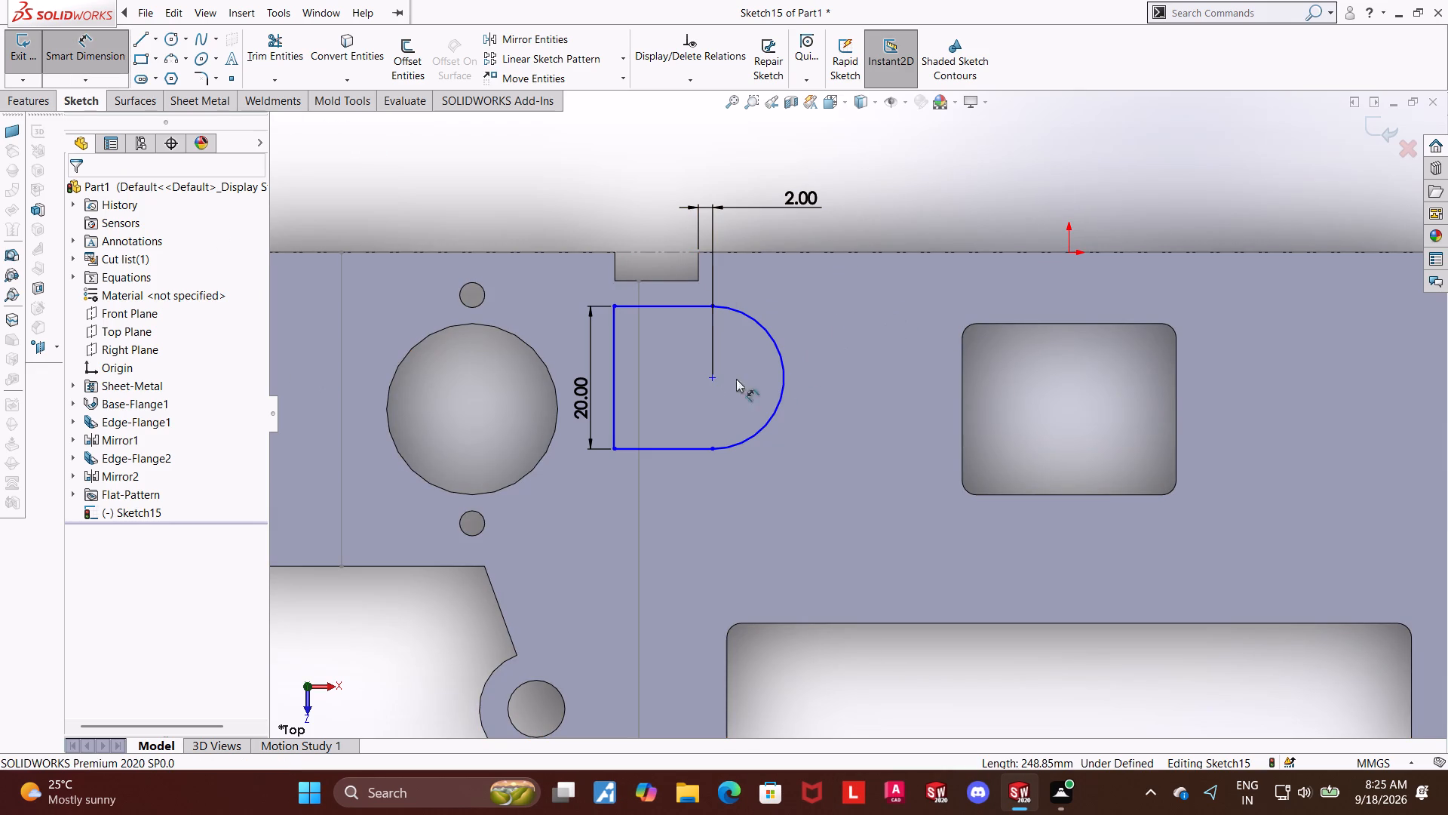
pyautogui.click(711, 375)
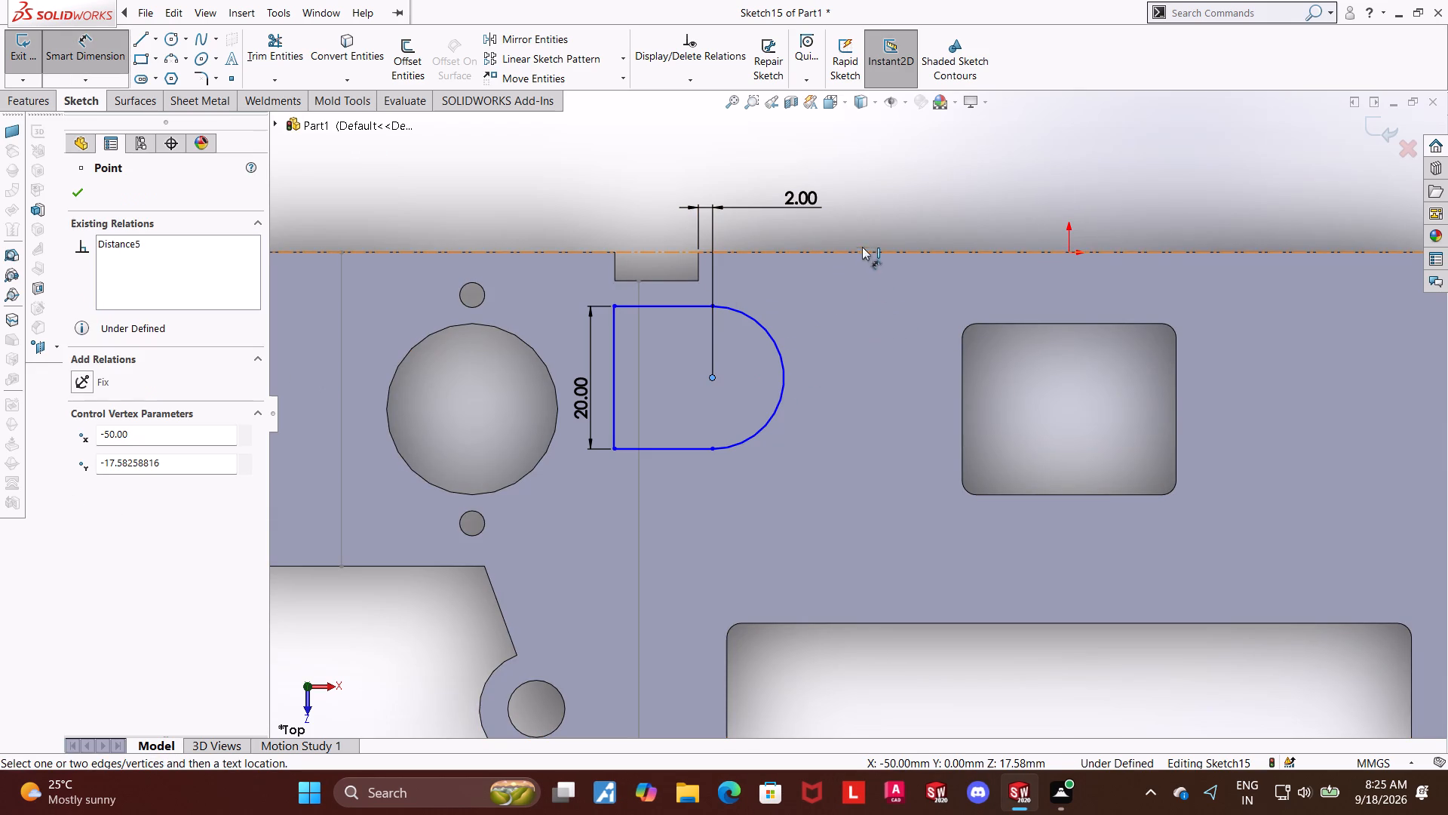
pyautogui.click(847, 251)
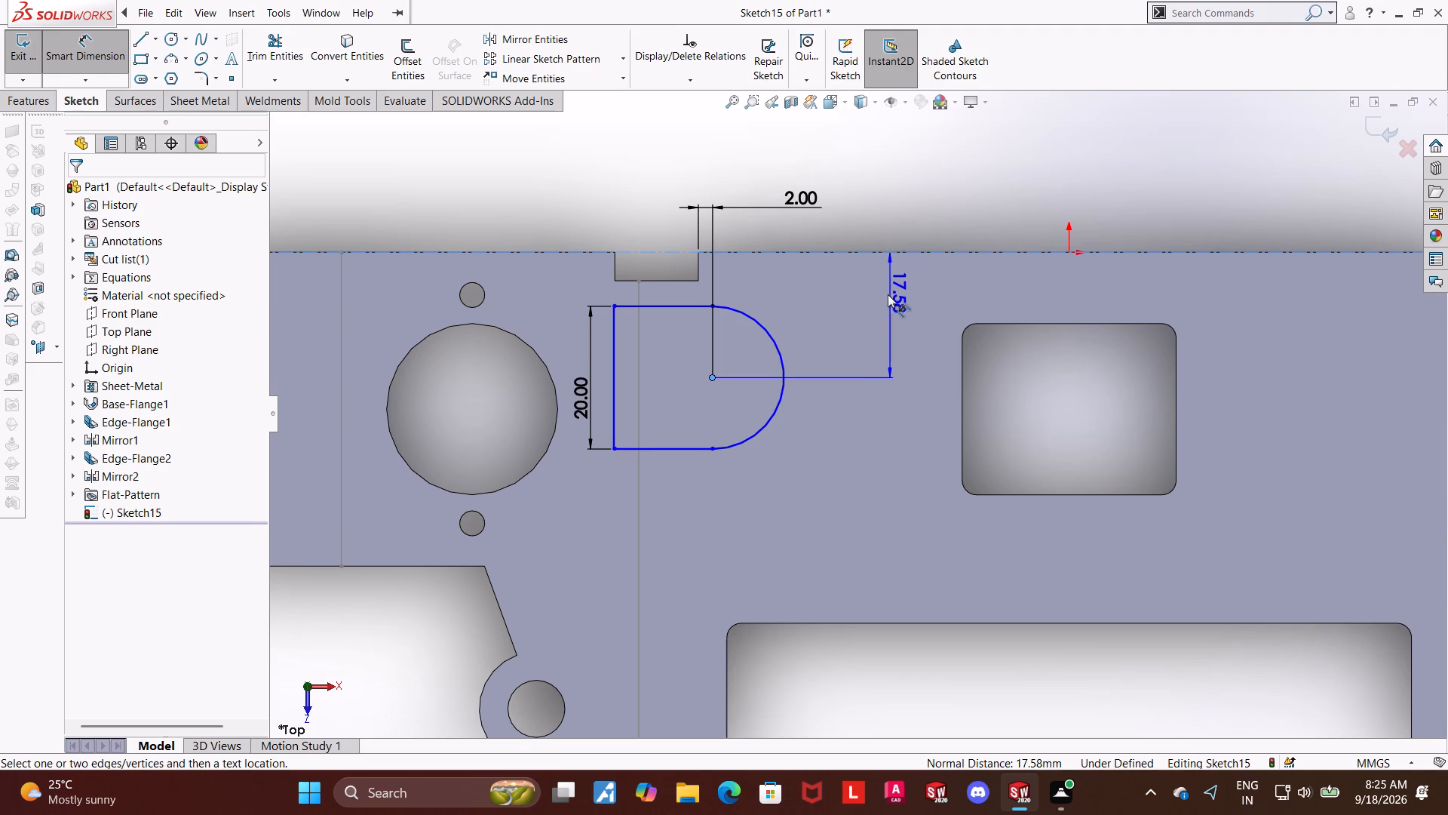
pyautogui.click(857, 301)
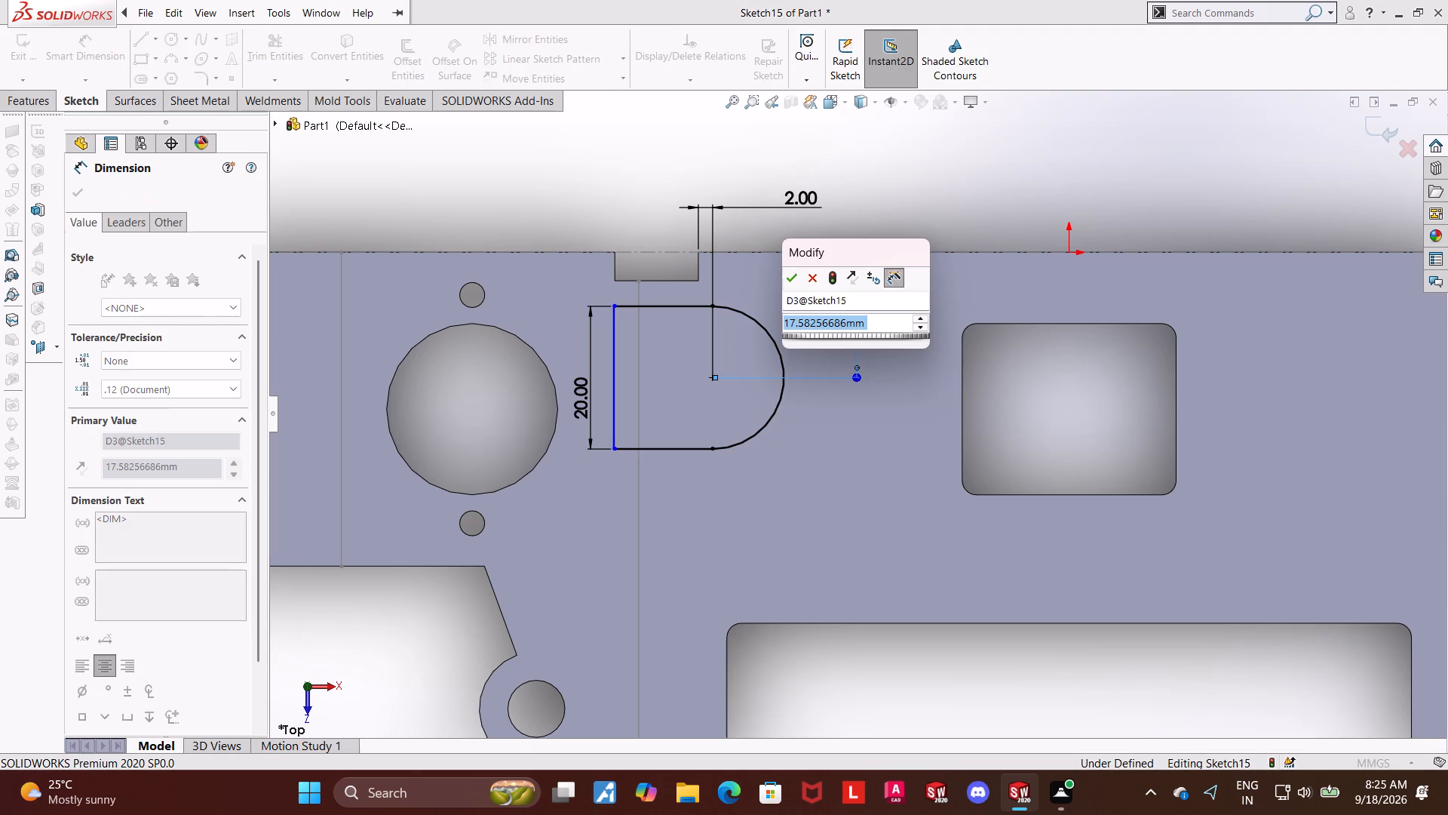
pyautogui.write('22')
pyautogui.press('Return')
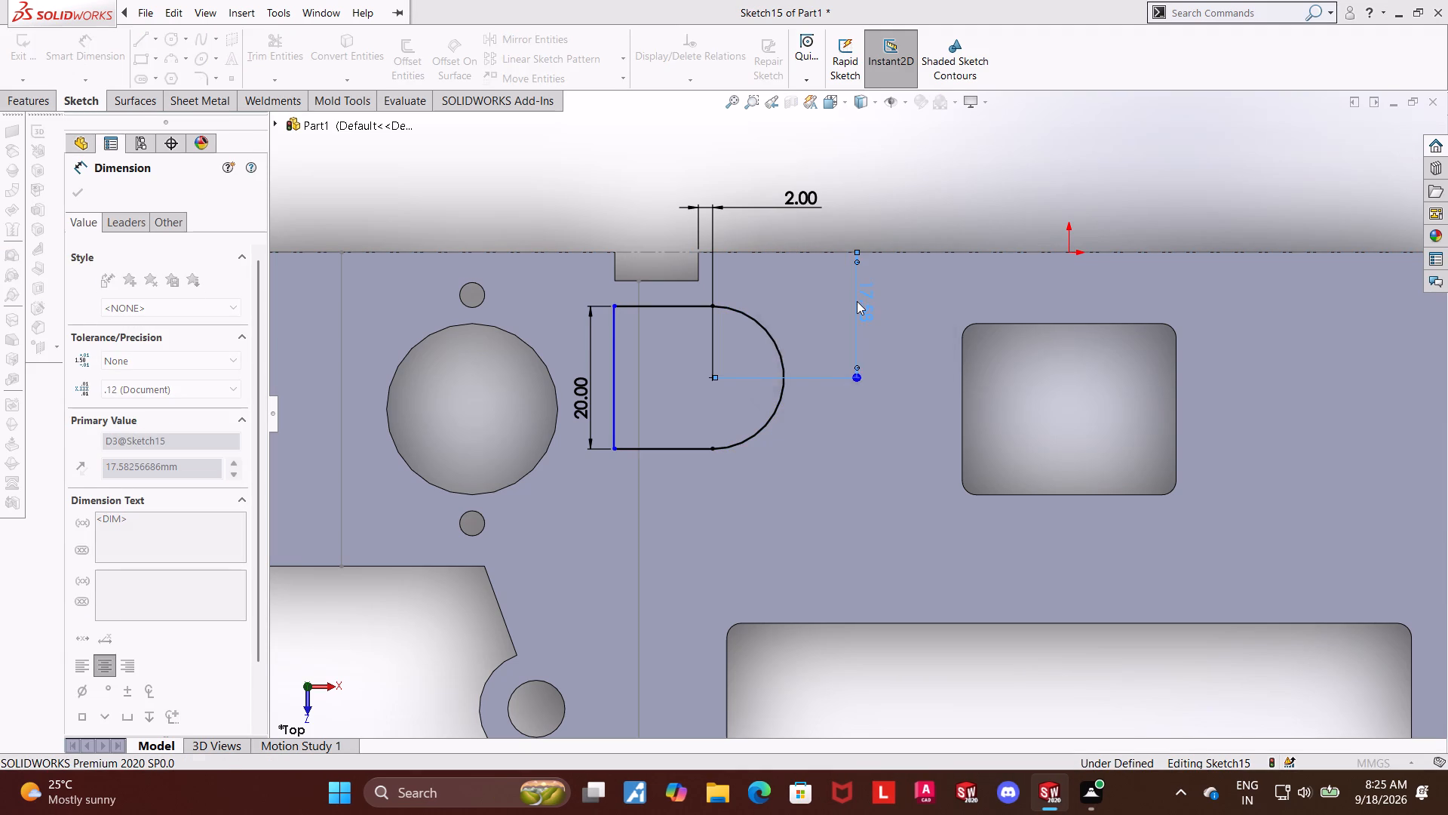
pyautogui.click(391, 176)
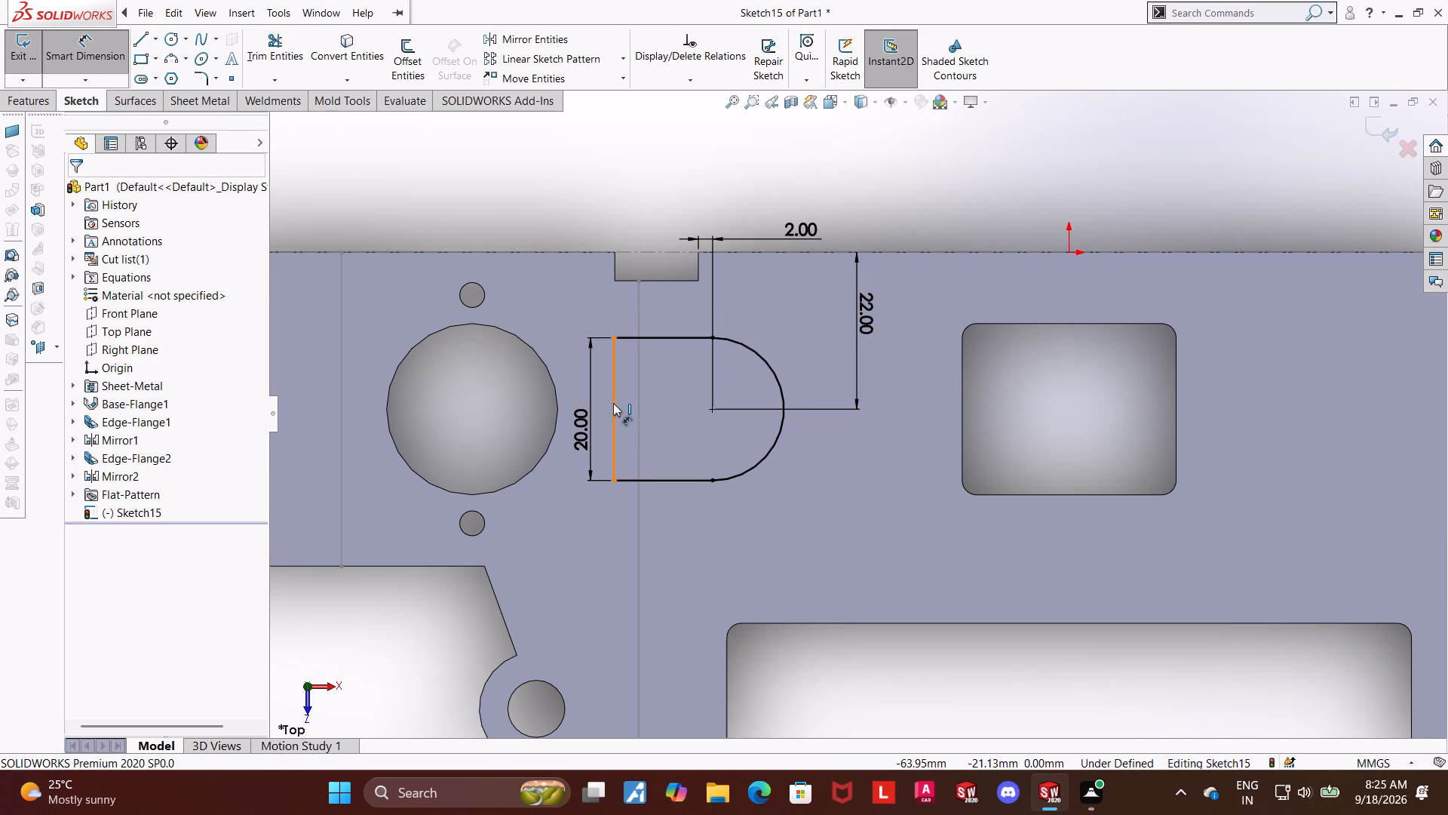
# Make the profile's straight vertical side collinear with the notch's side edge nearest the large hole, and exit the sketch.
pyautogui.click(70, 55)
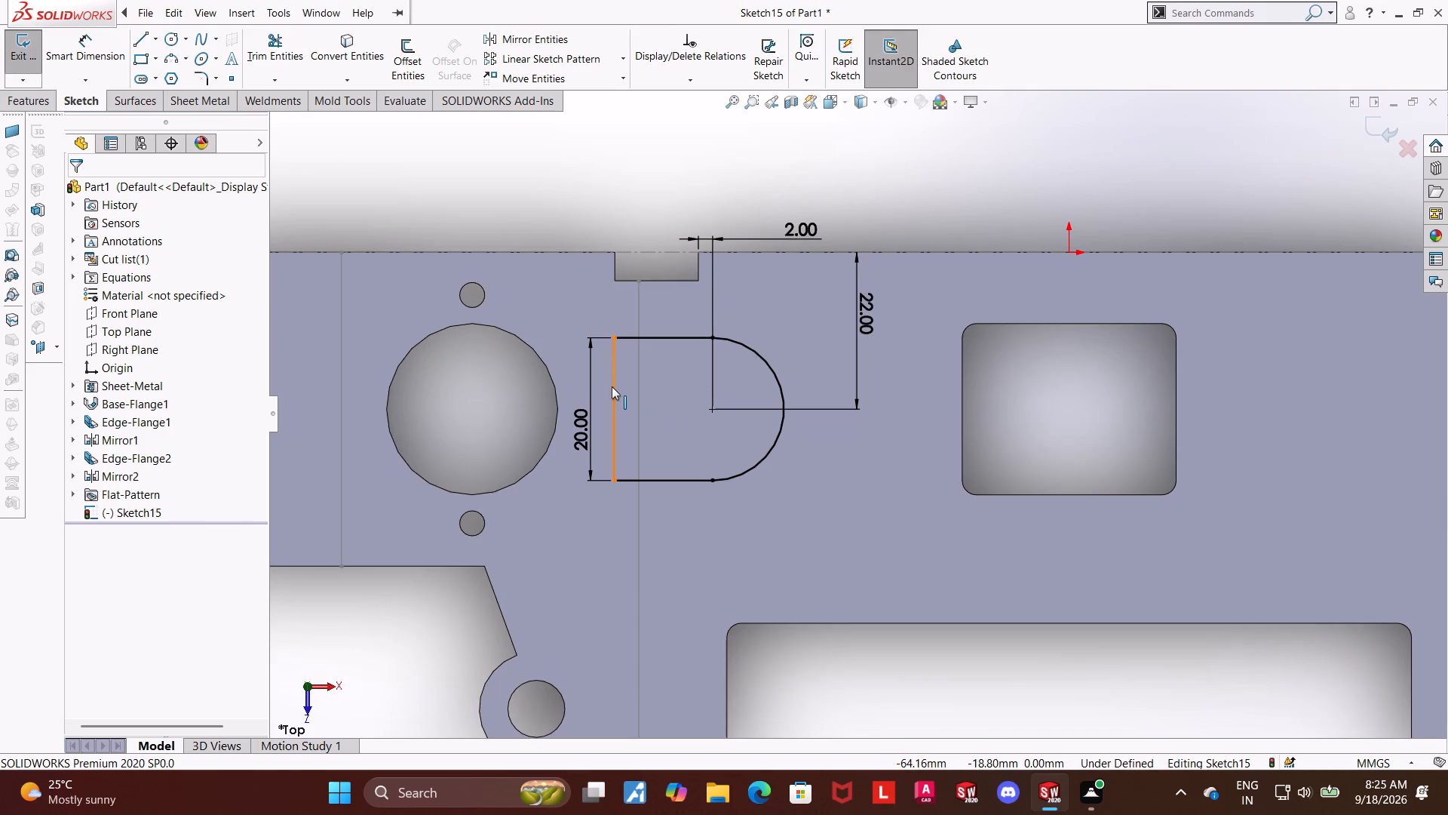
pyautogui.click(612, 386)
pyautogui.keyDown('ctrl'); pyautogui.click(615, 259); pyautogui.keyUp('ctrl')
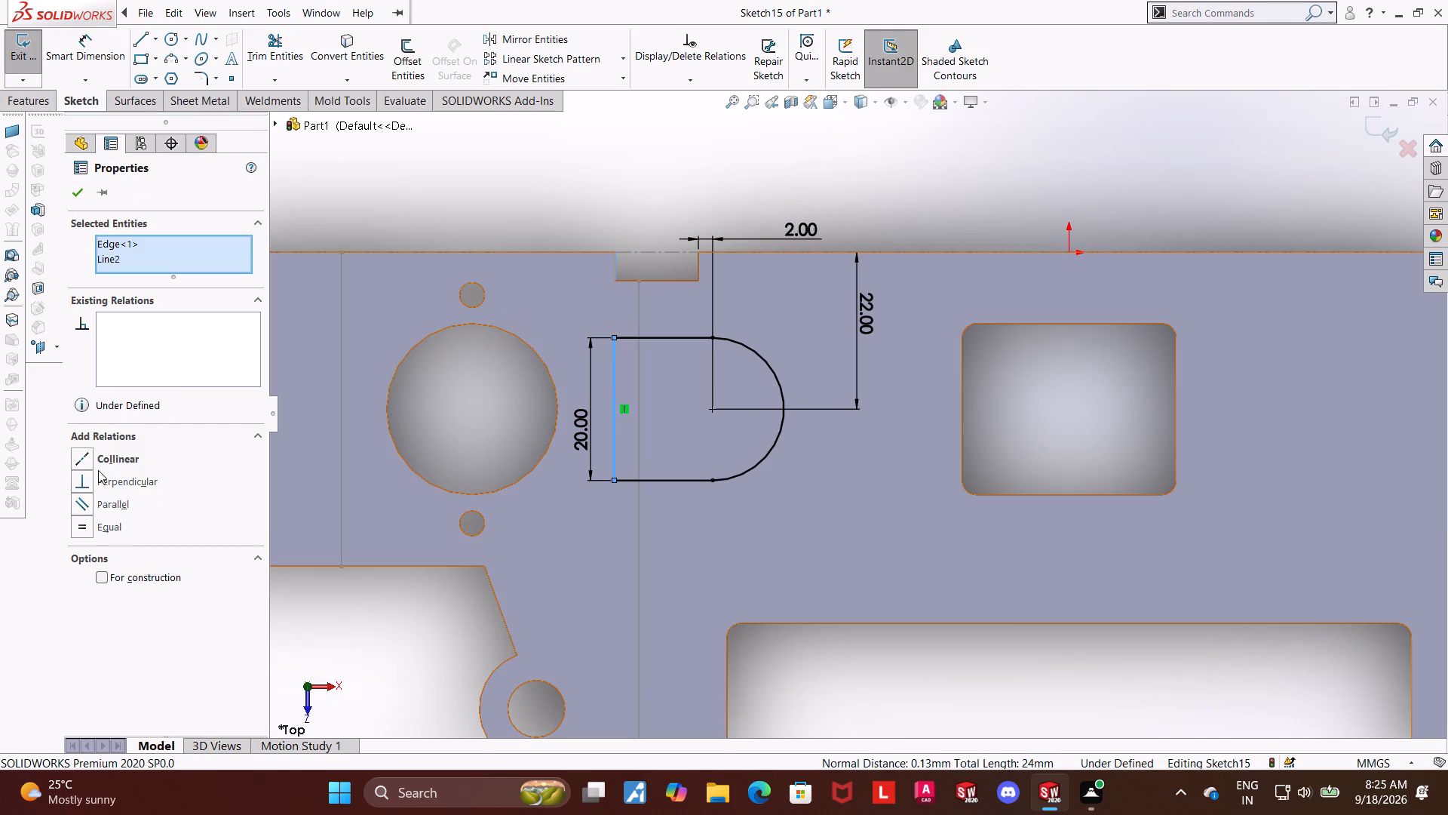
pyautogui.click(81, 457)
pyautogui.click(71, 198)
pyautogui.click(587, 168)
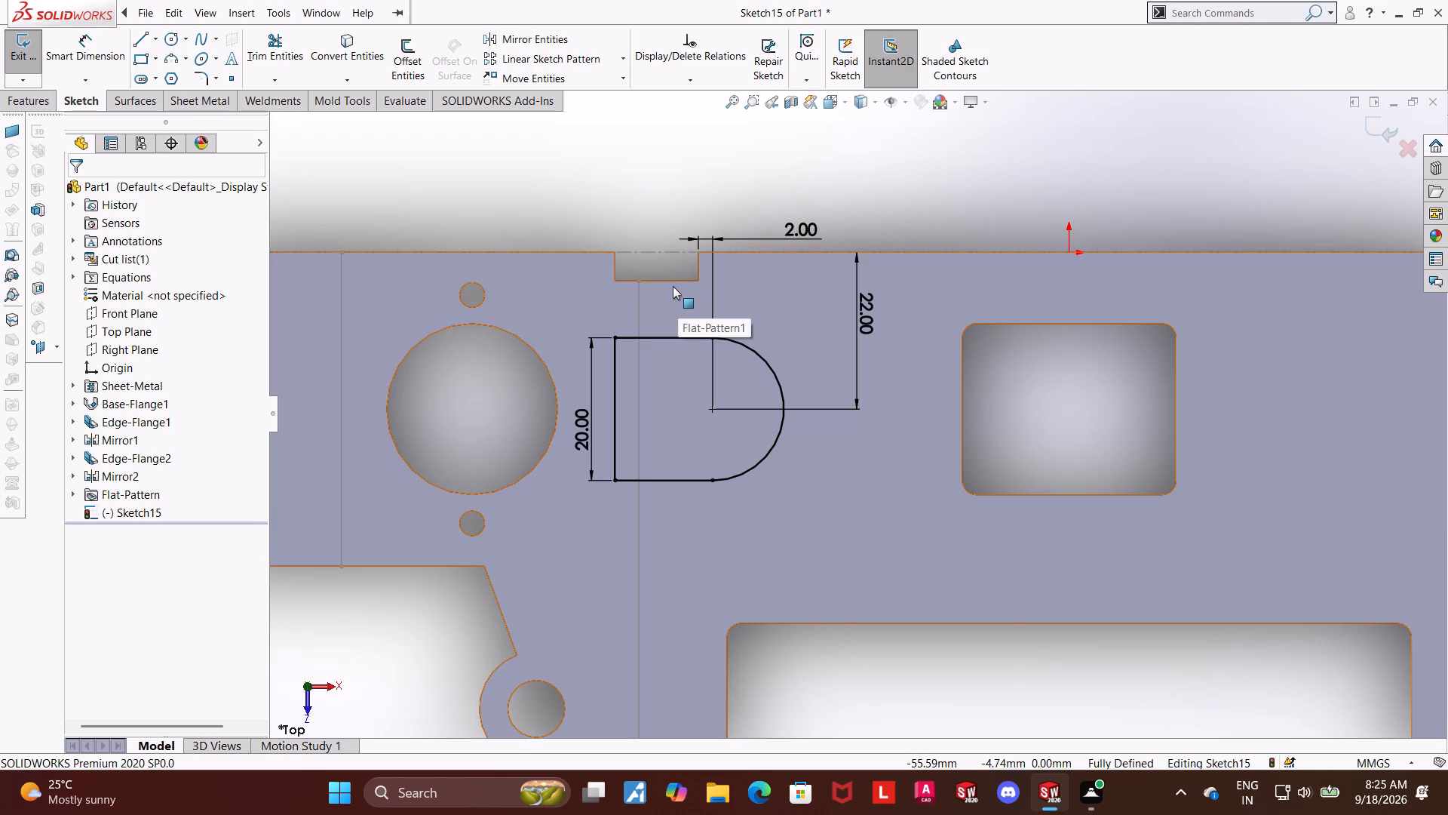
pyautogui.click(1370, 119)
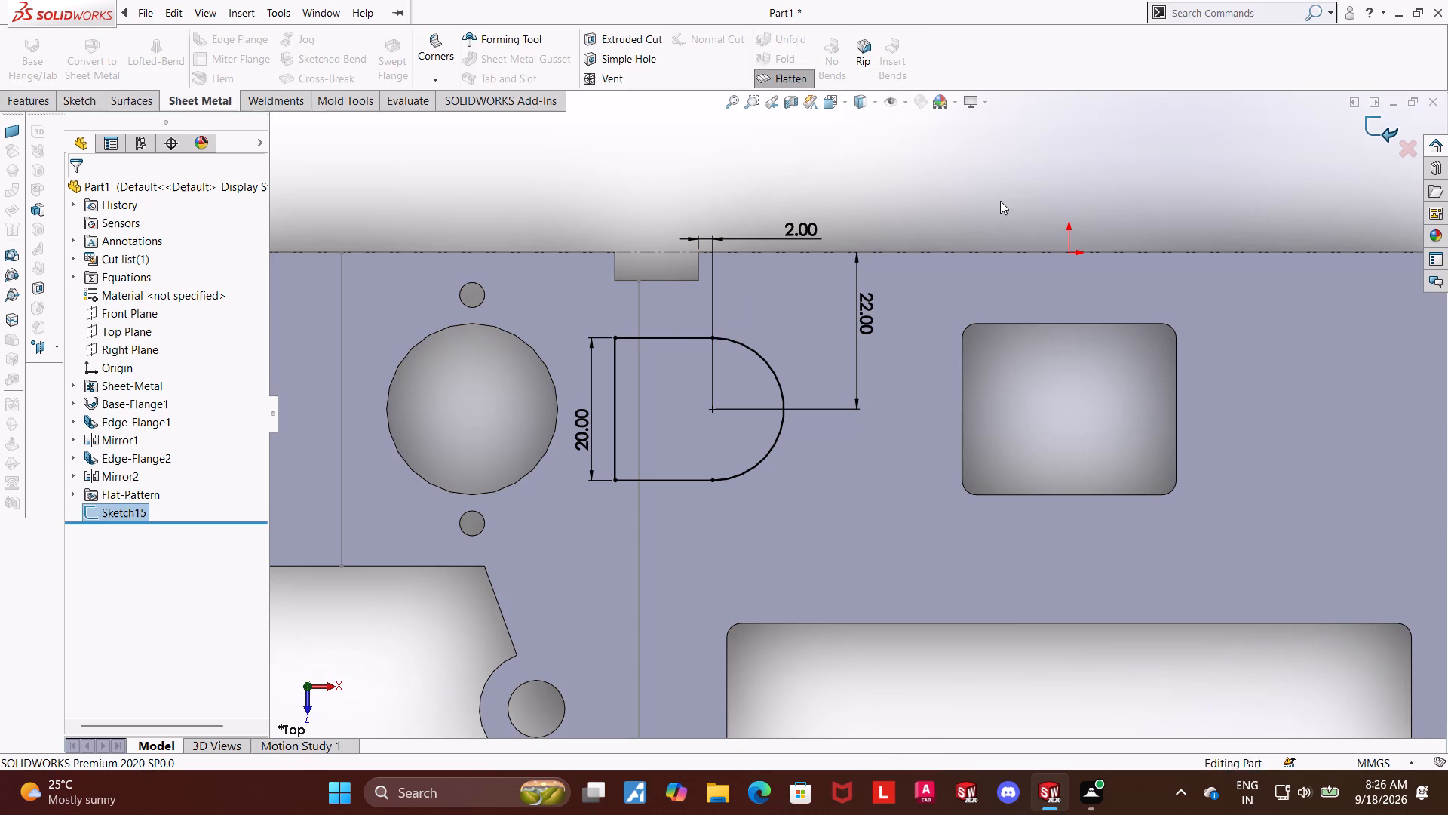
# Cut the round-ended profile through the flat pattern with a blind Extruded Cut linked to the sheet thickness.
pyautogui.moveTo(997, 198); pyautogui.dragTo(1002, 146, button='middle')
pyautogui.scroll(5, 926, 220)
pyautogui.scroll(-2, 961, 332)
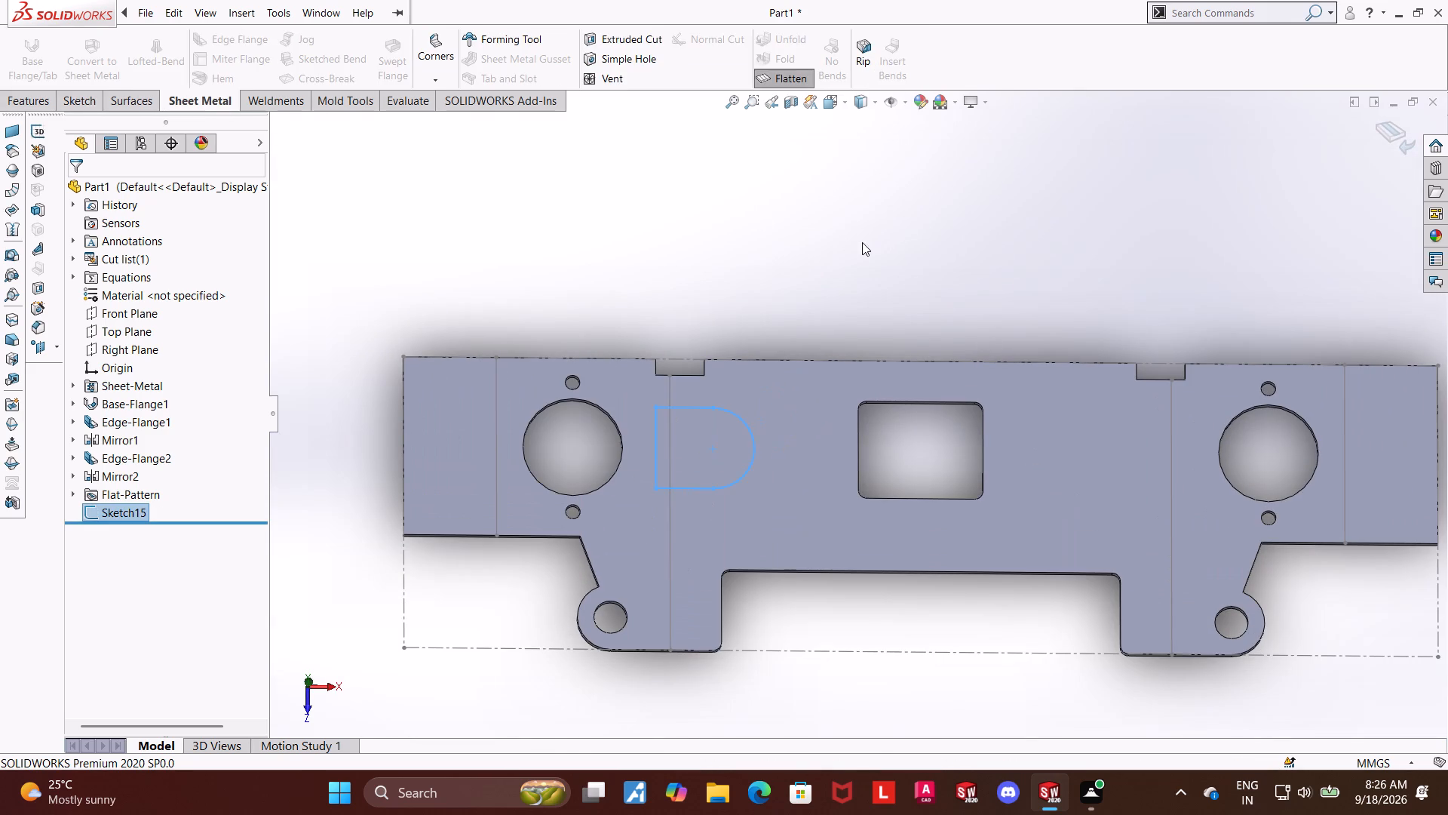
pyautogui.click(611, 40)
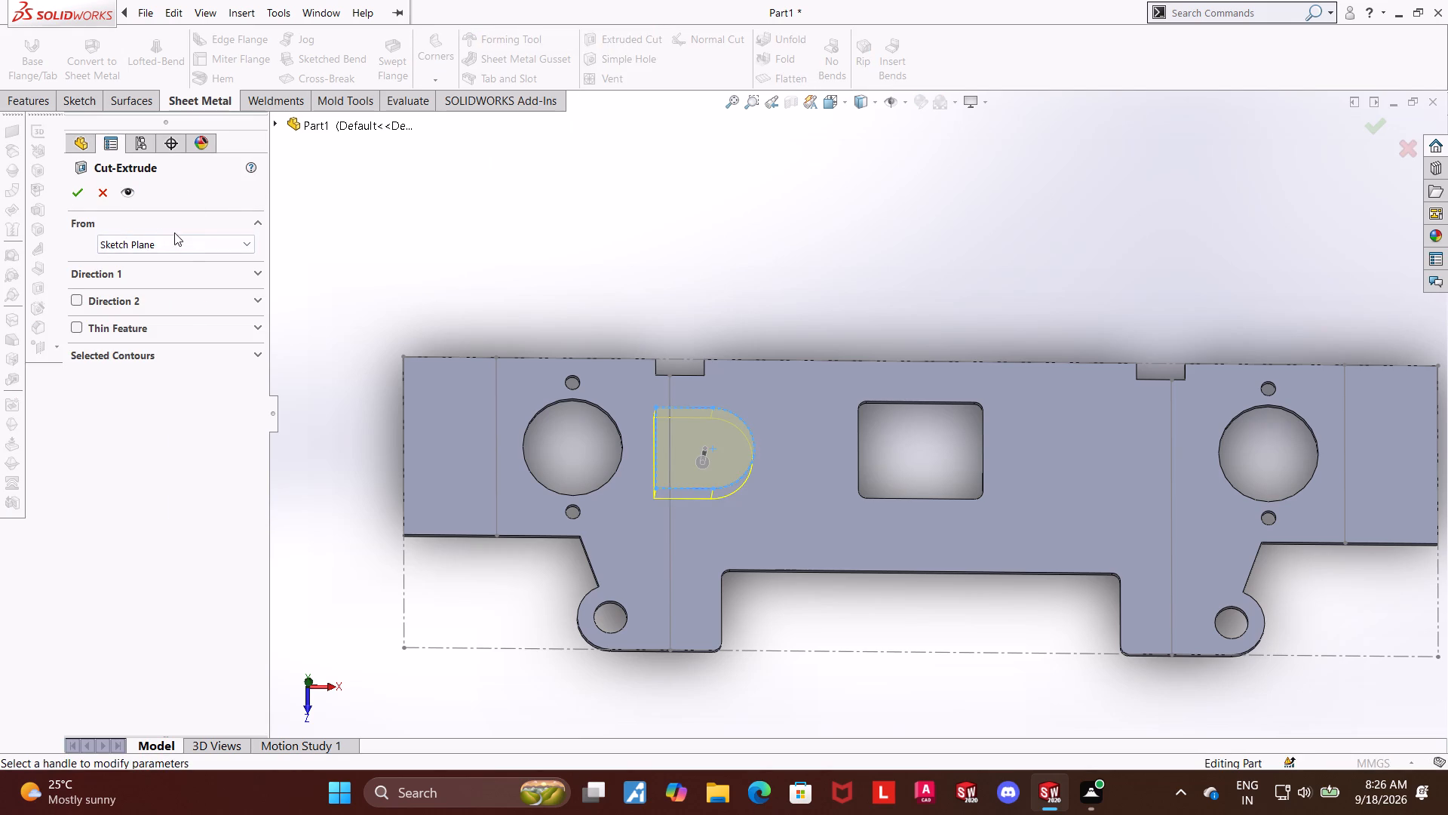
pyautogui.click(193, 240)
pyautogui.click(406, 229)
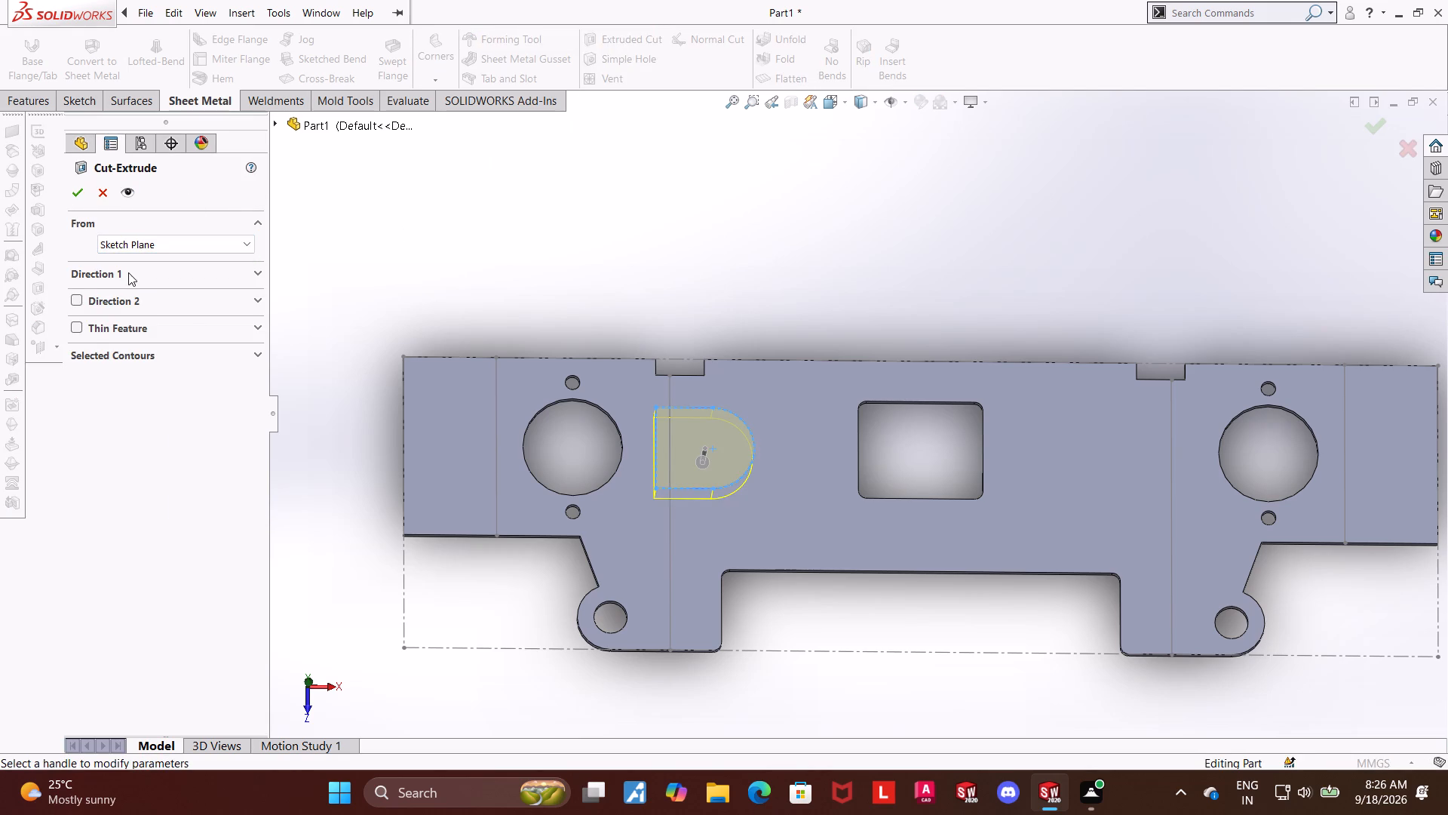
pyautogui.click(128, 272)
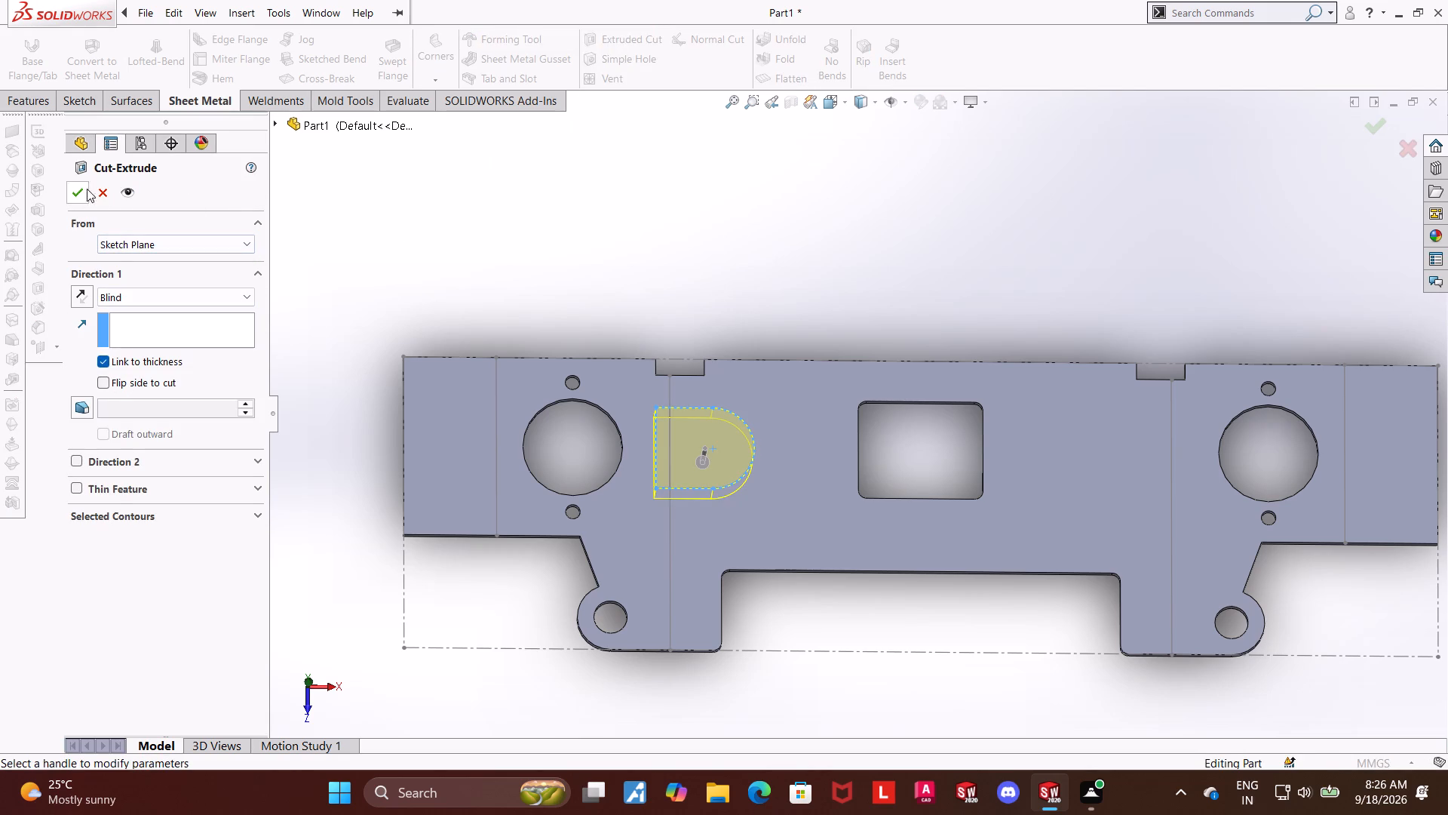
pyautogui.moveTo(475, 240); pyautogui.dragTo(614, 228, button='middle')
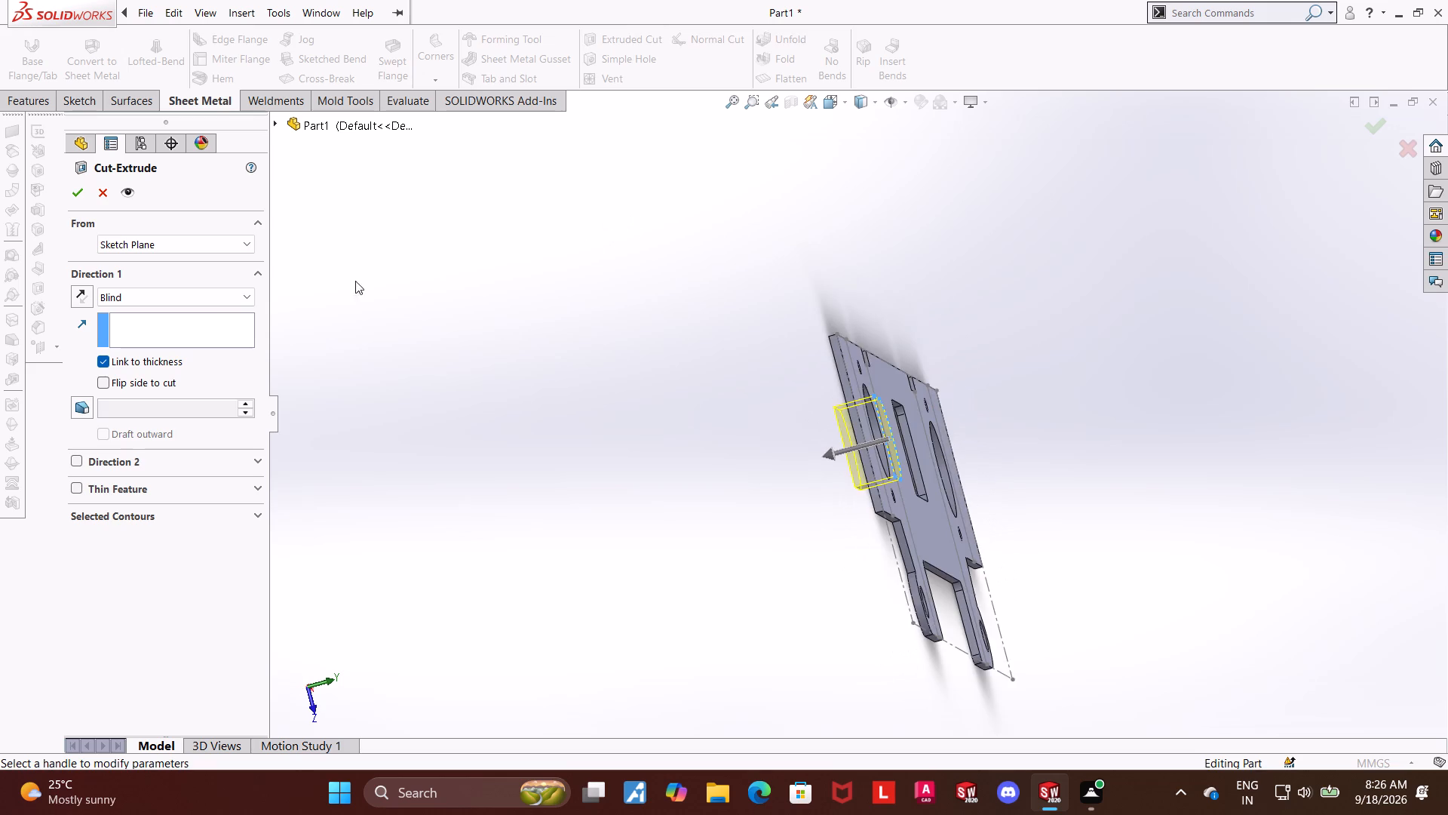
pyautogui.click(103, 361)
pyautogui.click(103, 361)
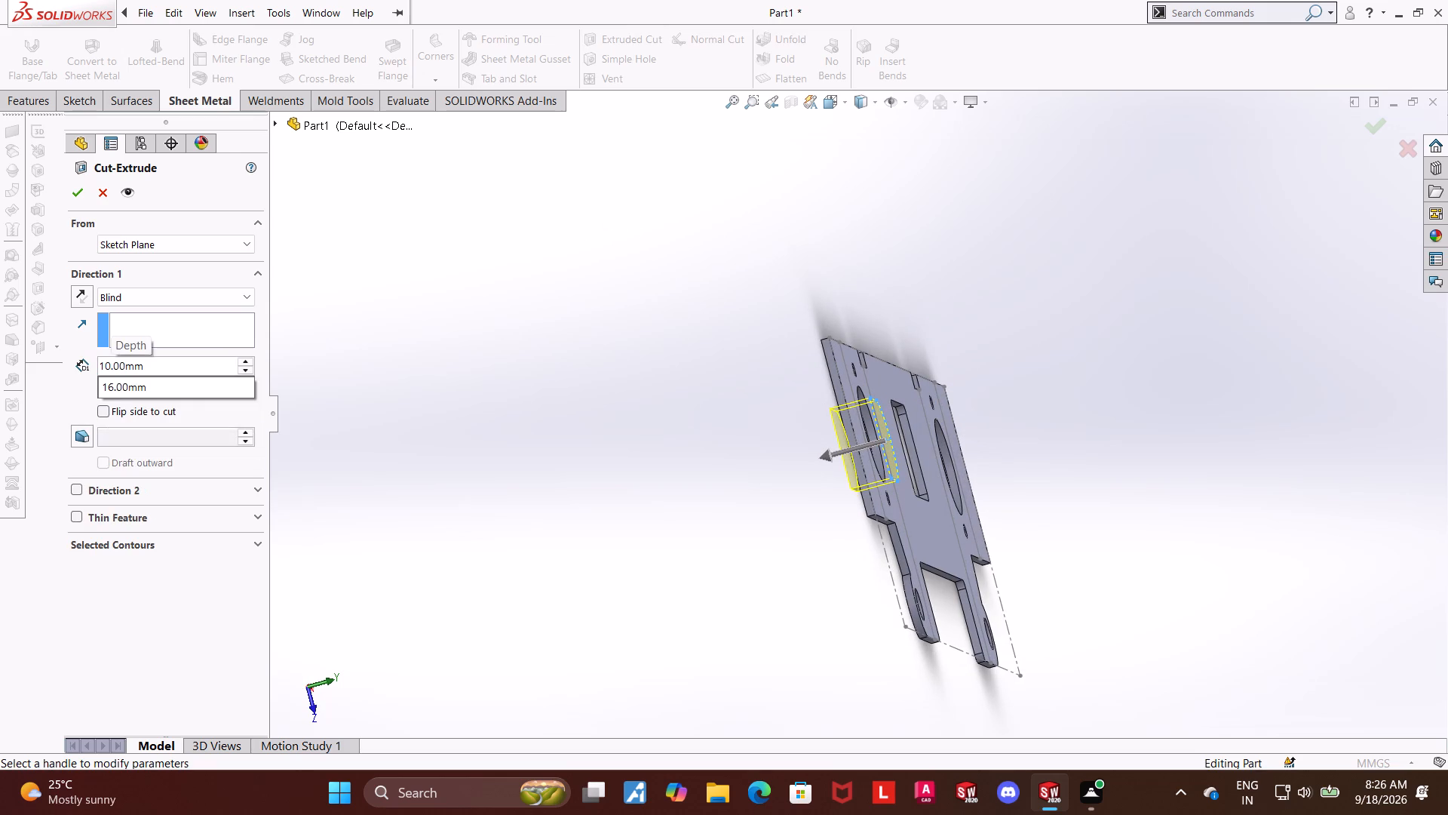
pyautogui.click(379, 317)
pyautogui.click(99, 389)
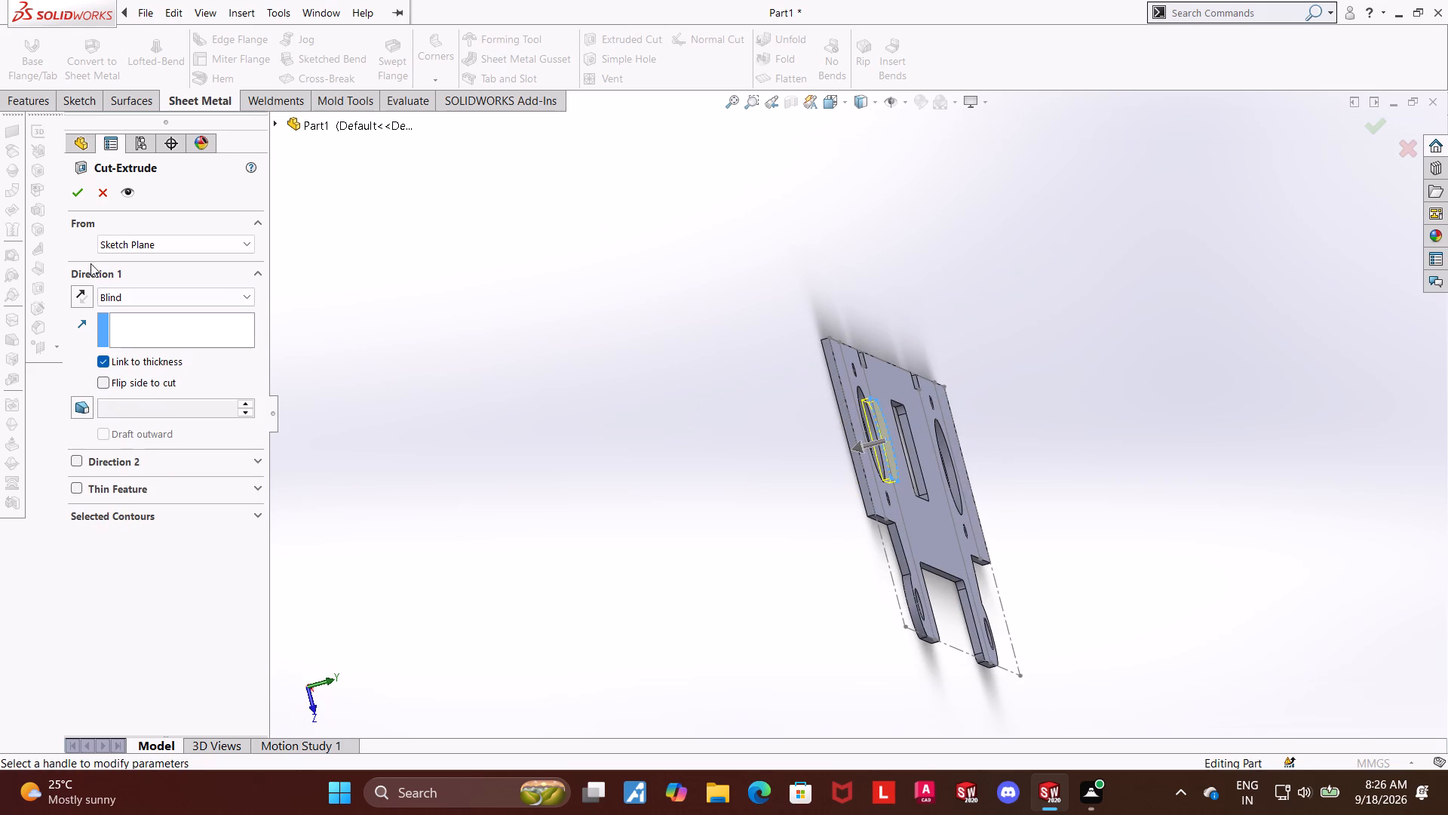
pyautogui.click(81, 199)
pyautogui.click(654, 320)
# Mirror the round-ended cut about the Right Plane on the flat pattern.
pyautogui.moveTo(630, 360); pyautogui.dragTo(694, 364, button='middle')
pyautogui.scroll(2, 694, 364)
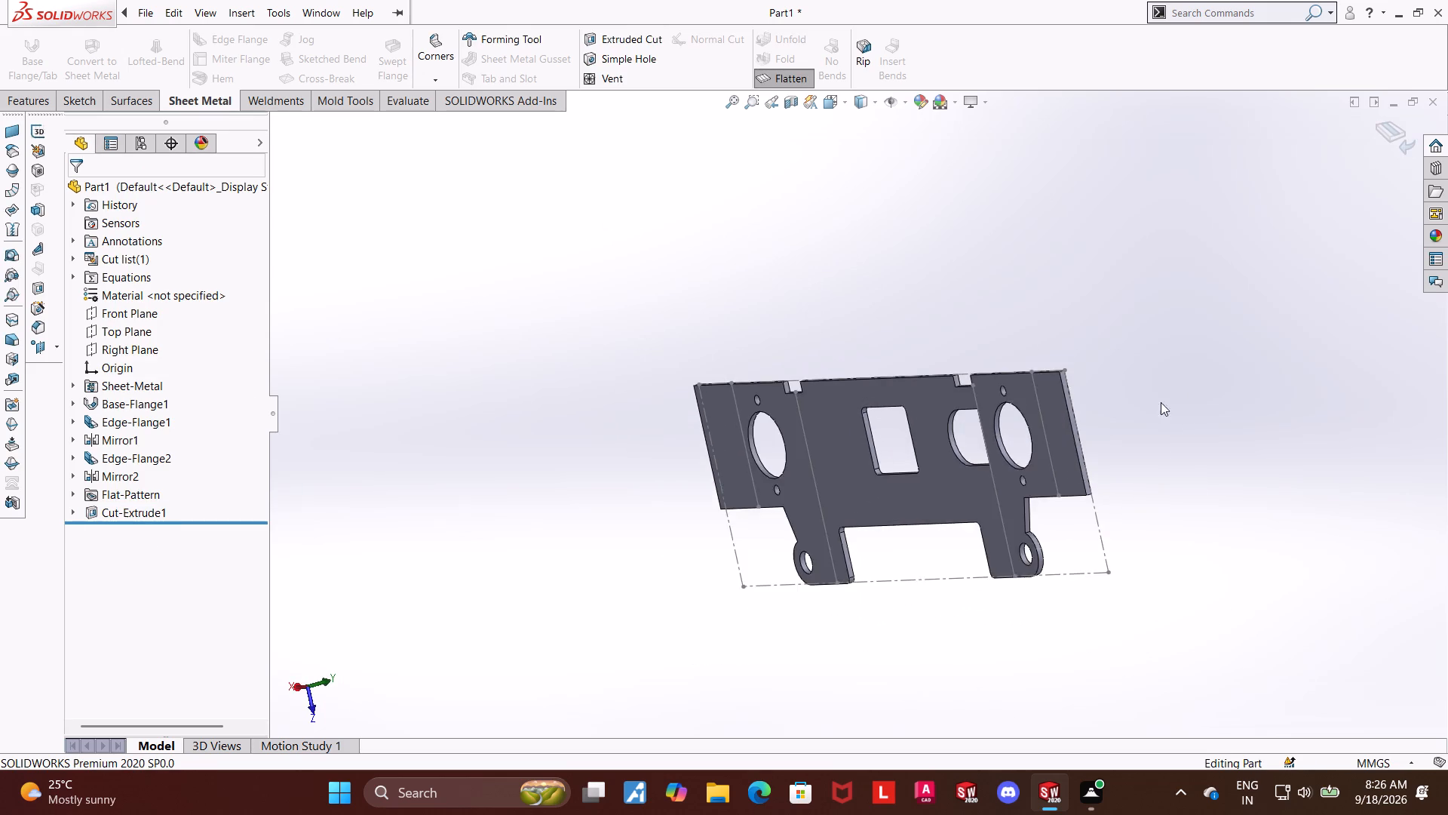
pyautogui.moveTo(1171, 392); pyautogui.dragTo(935, 396, button='middle')
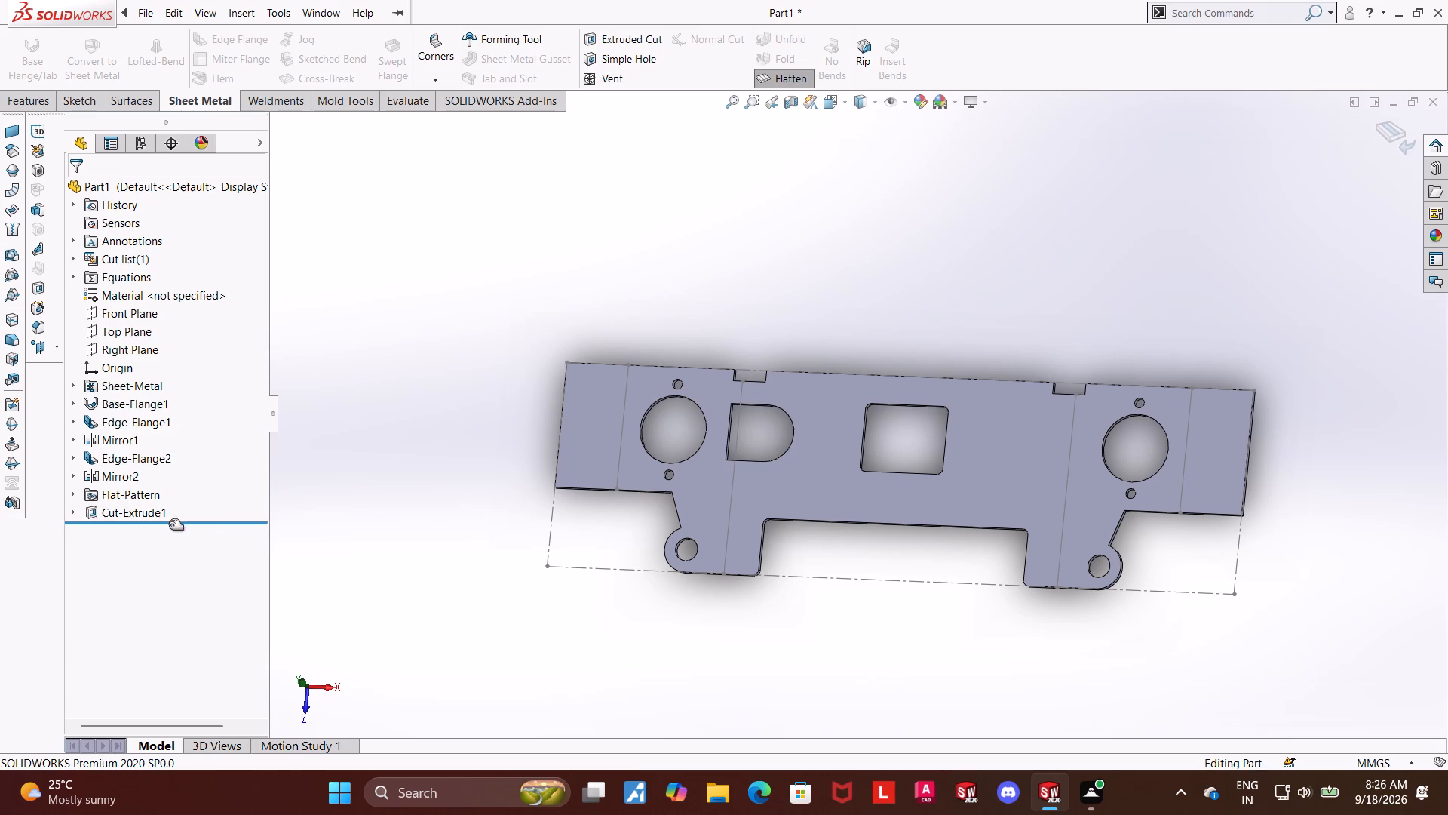
pyautogui.click(839, 97)
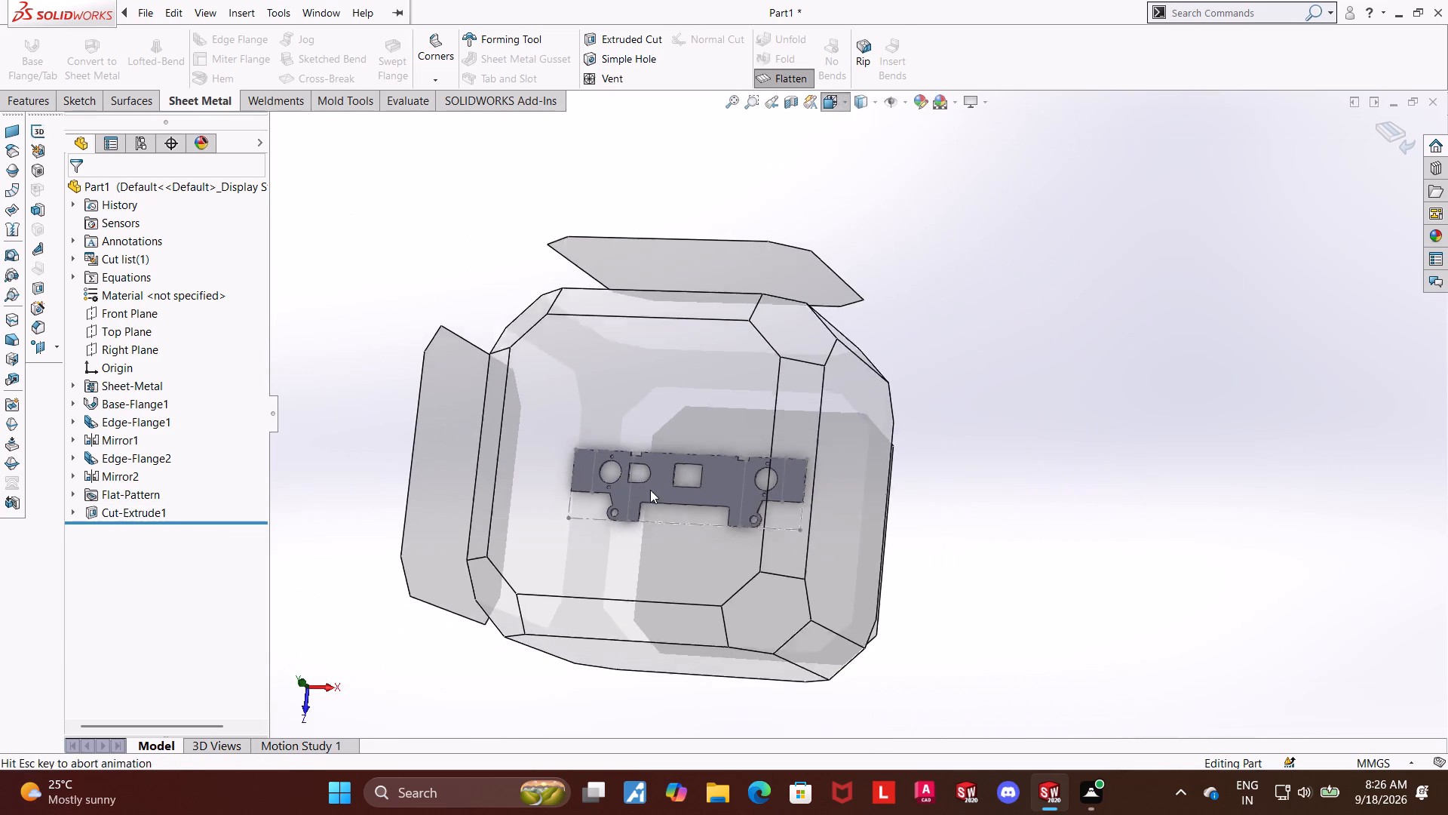
pyautogui.click(658, 481)
pyautogui.click(1137, 205)
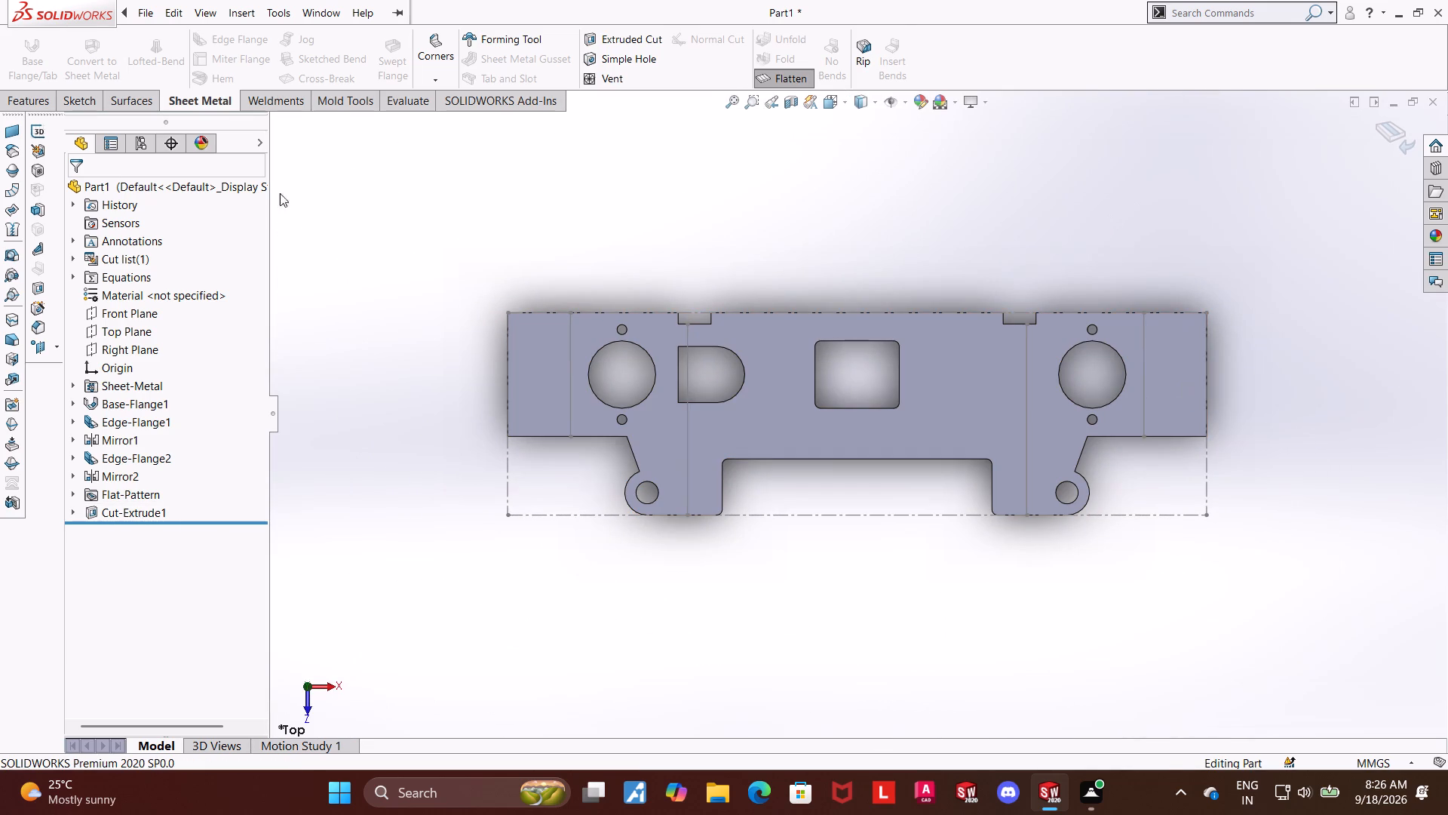
pyautogui.click(32, 102)
pyautogui.click(666, 78)
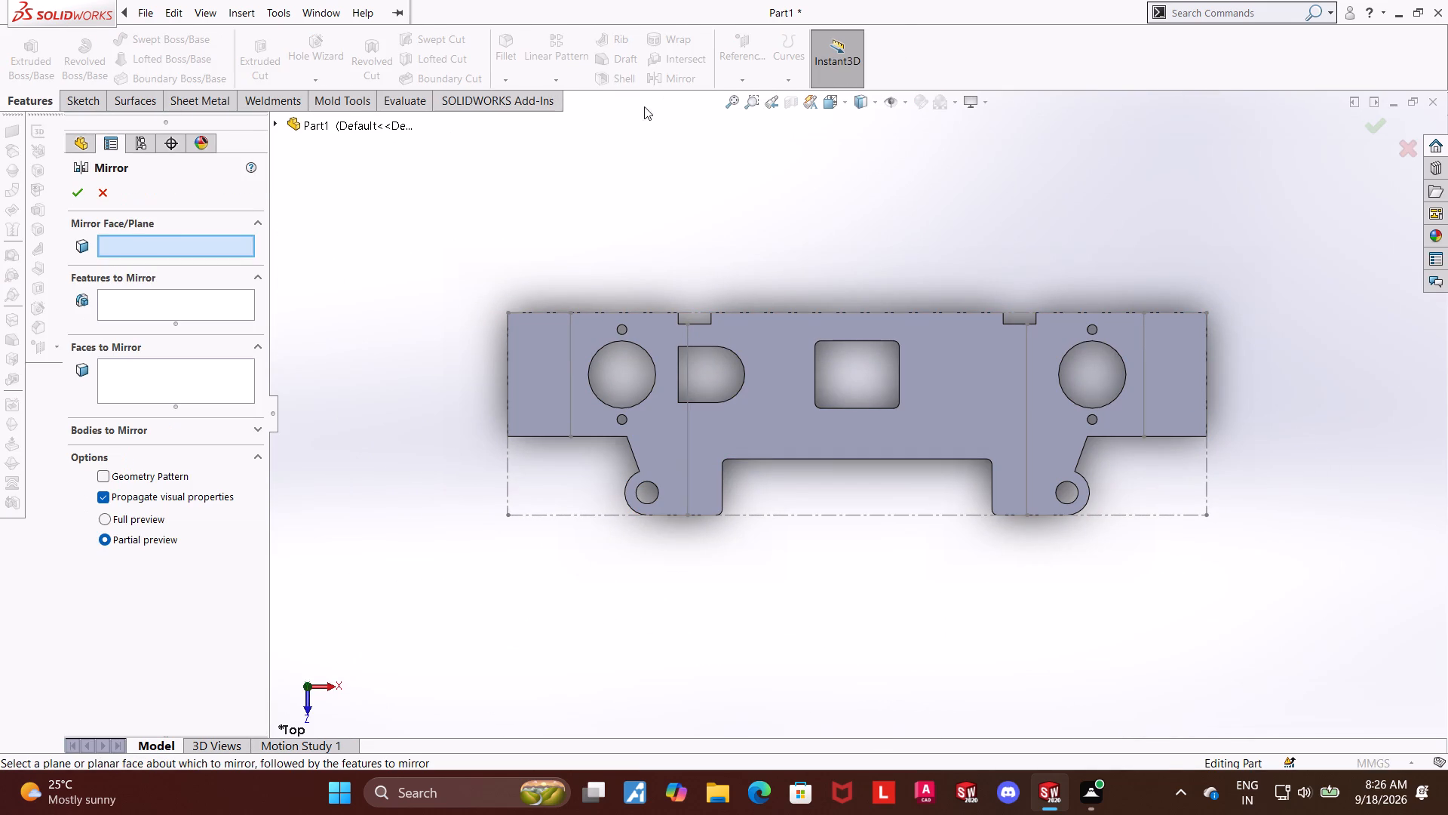
pyautogui.click(274, 128)
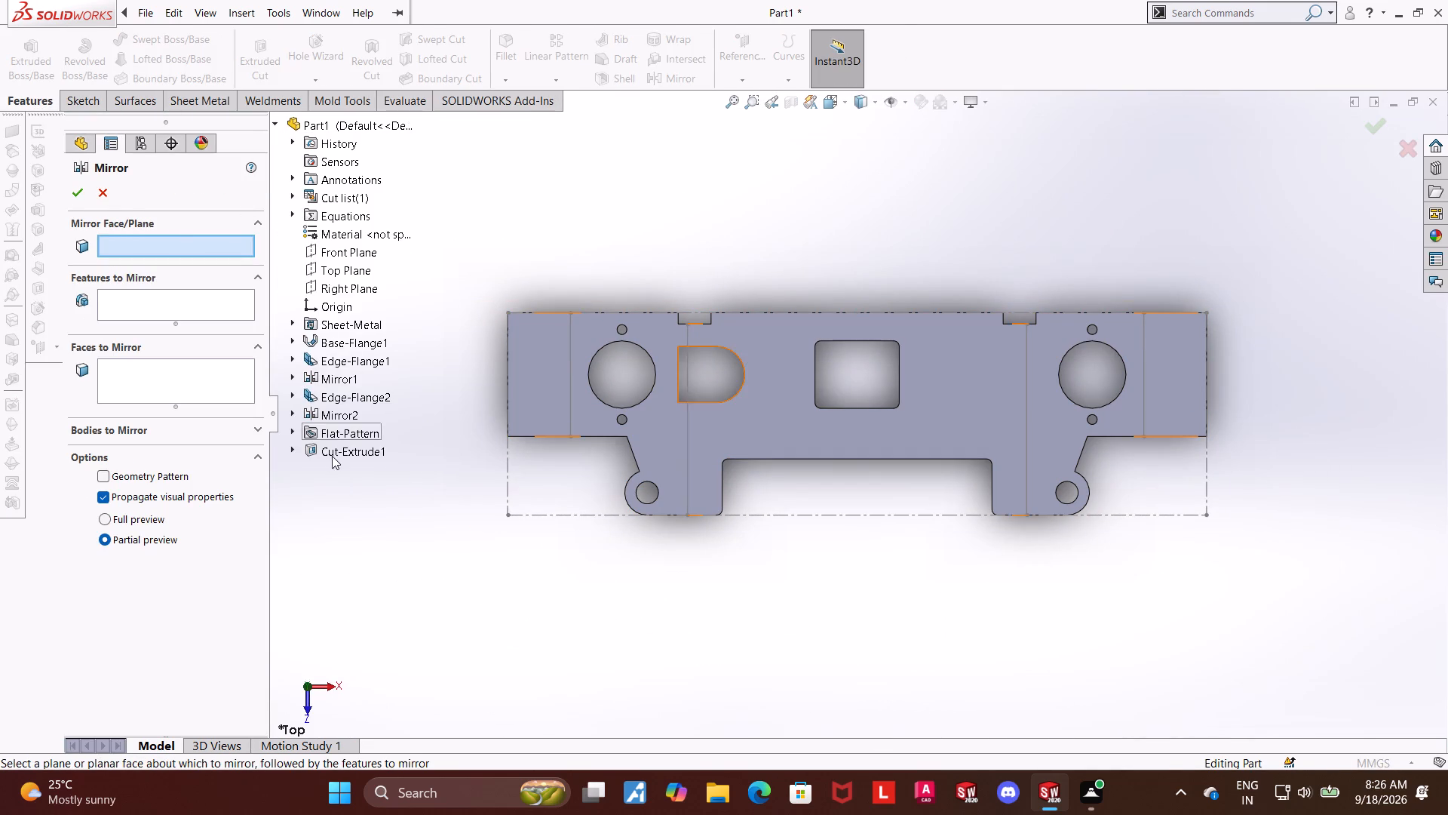
pyautogui.click(332, 456)
pyautogui.click(342, 449)
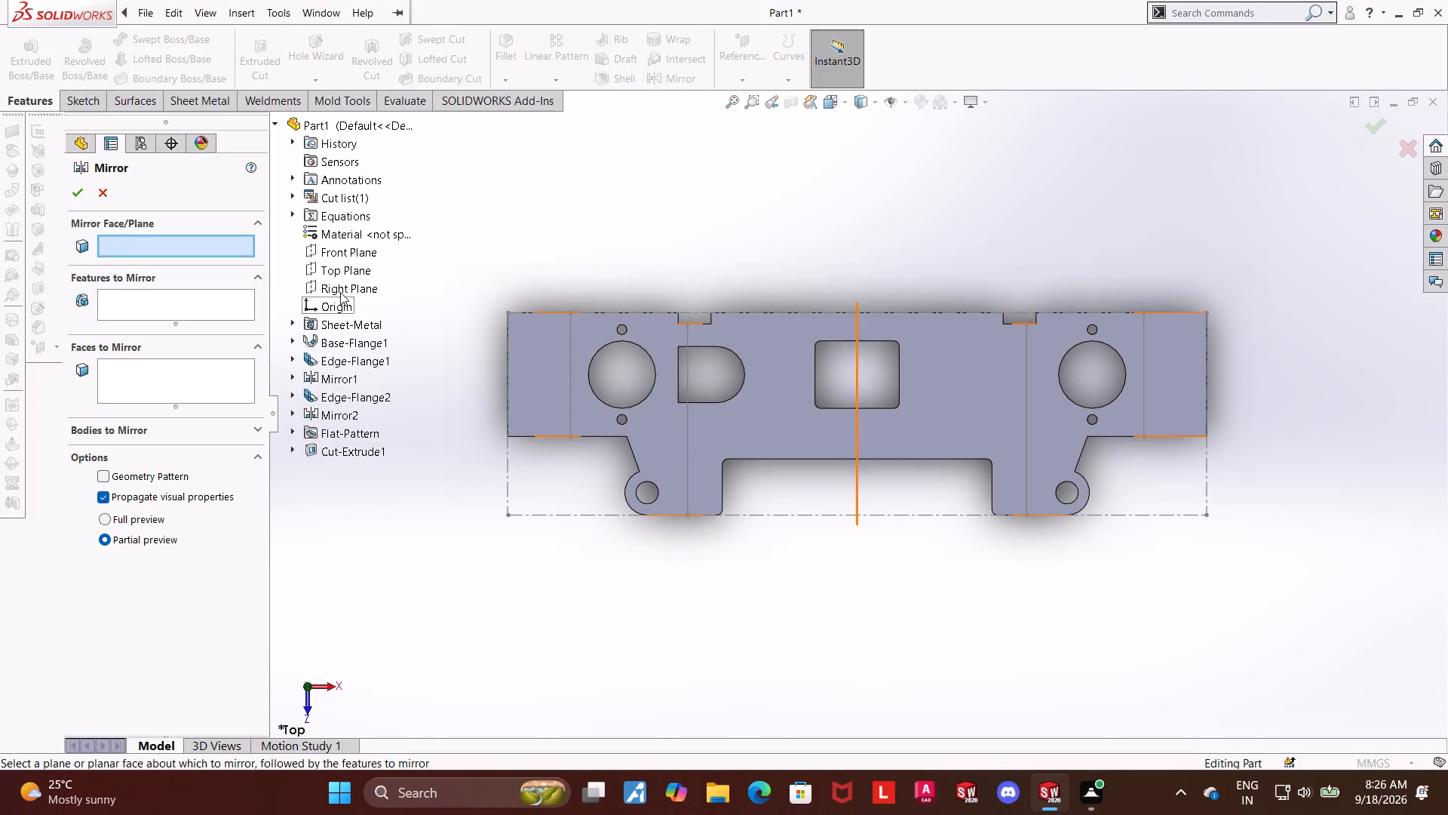
pyautogui.click(340, 292)
pyautogui.click(352, 456)
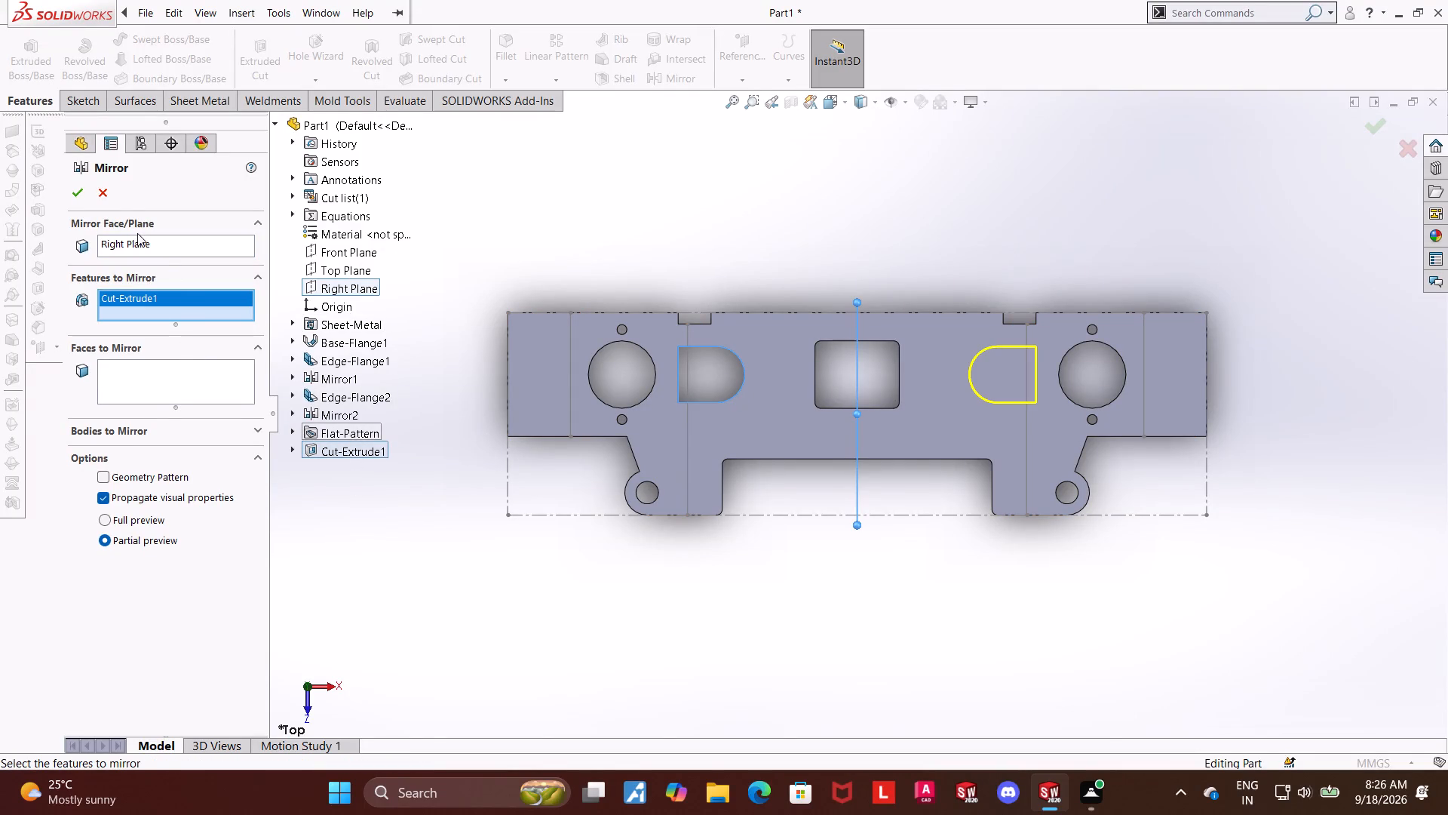
pyautogui.click(75, 197)
pyautogui.click(746, 195)
# Return the flattened bracket to its folded state.
pyautogui.moveTo(722, 250); pyautogui.dragTo(767, 217, button='middle')
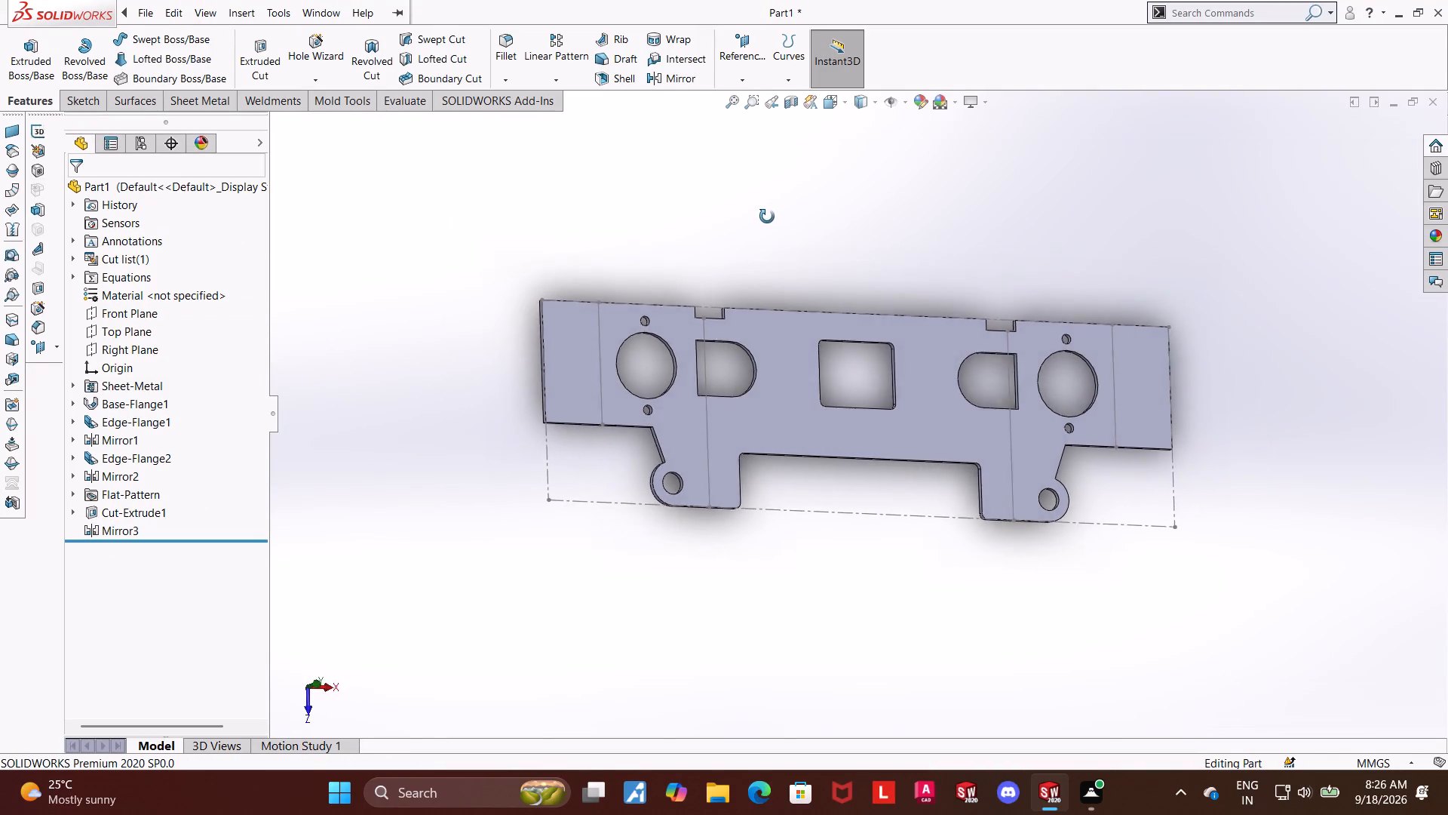
pyautogui.moveTo(767, 217); pyautogui.dragTo(729, 222, button='middle')
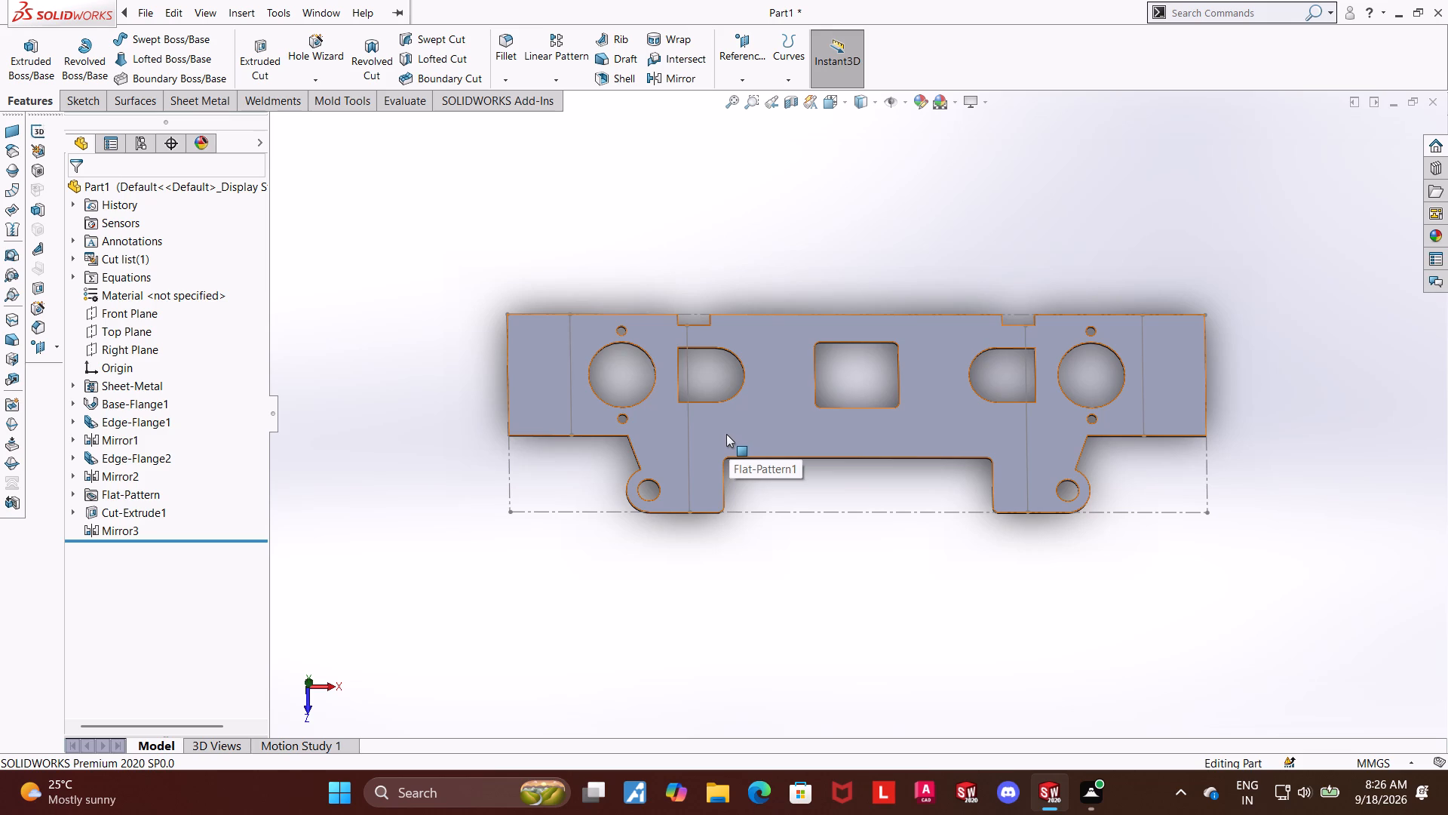
pyautogui.rightClick(726, 434)
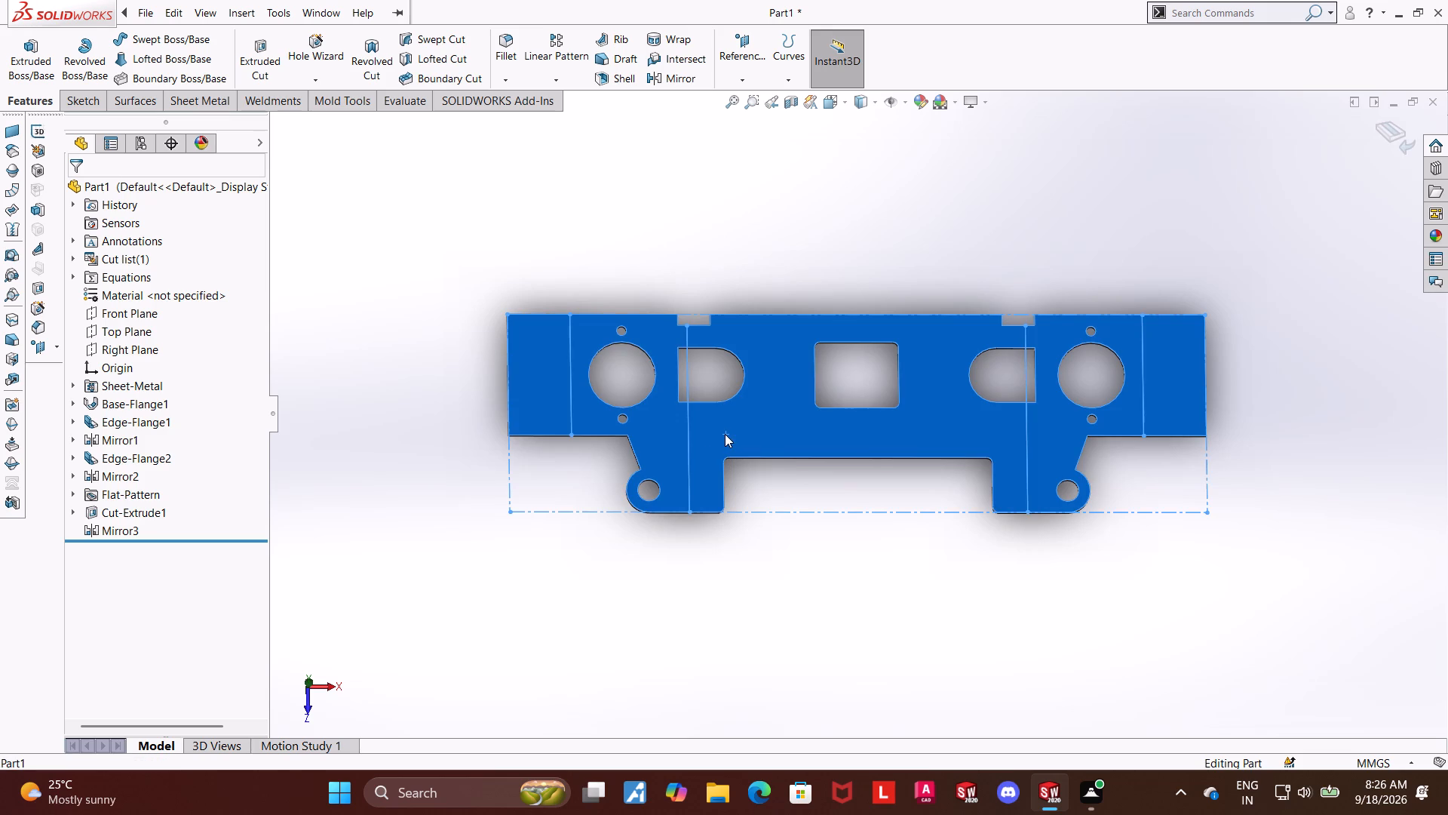
pyautogui.click(585, 561)
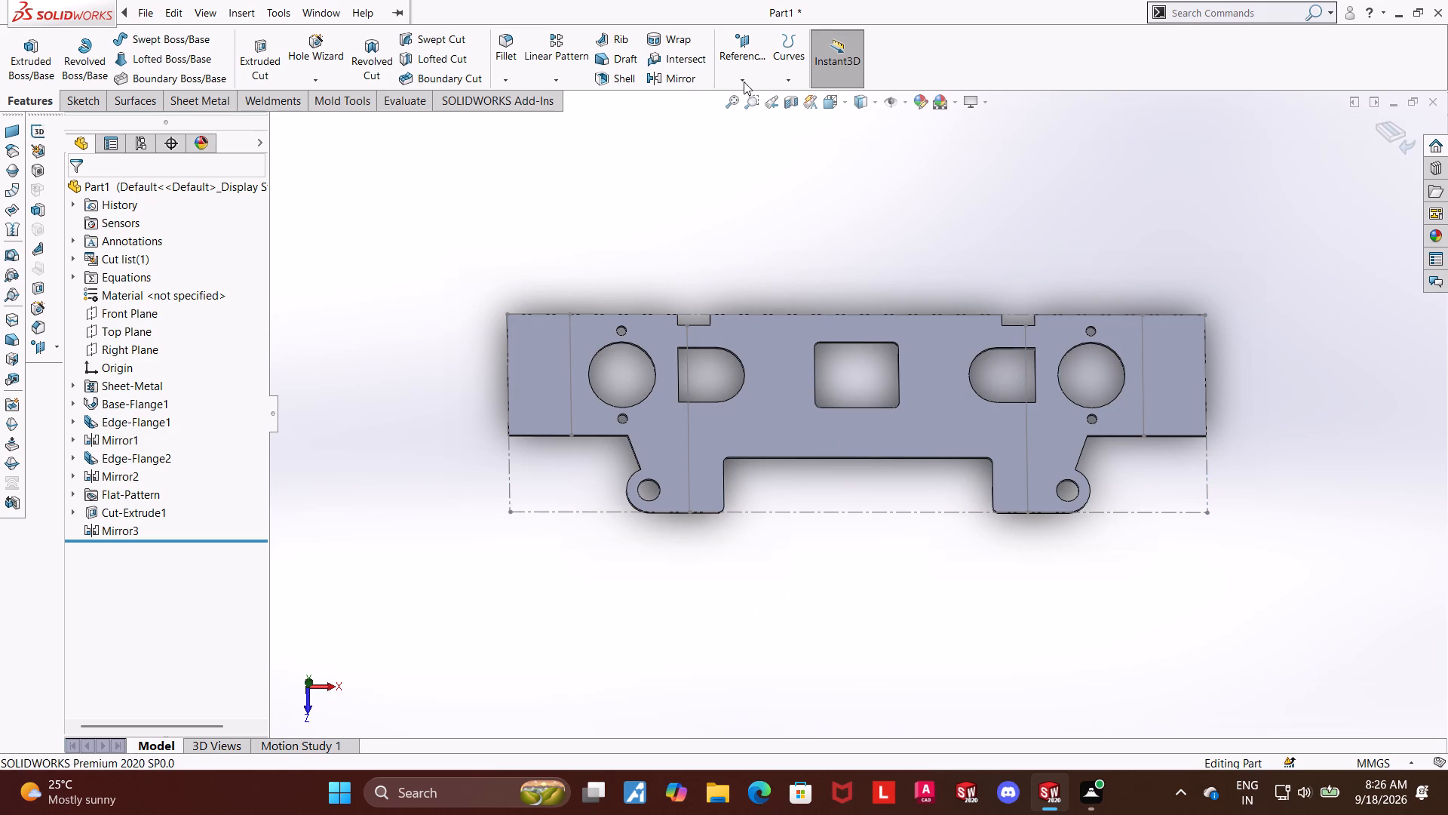
pyautogui.click(293, 100)
pyautogui.click(209, 101)
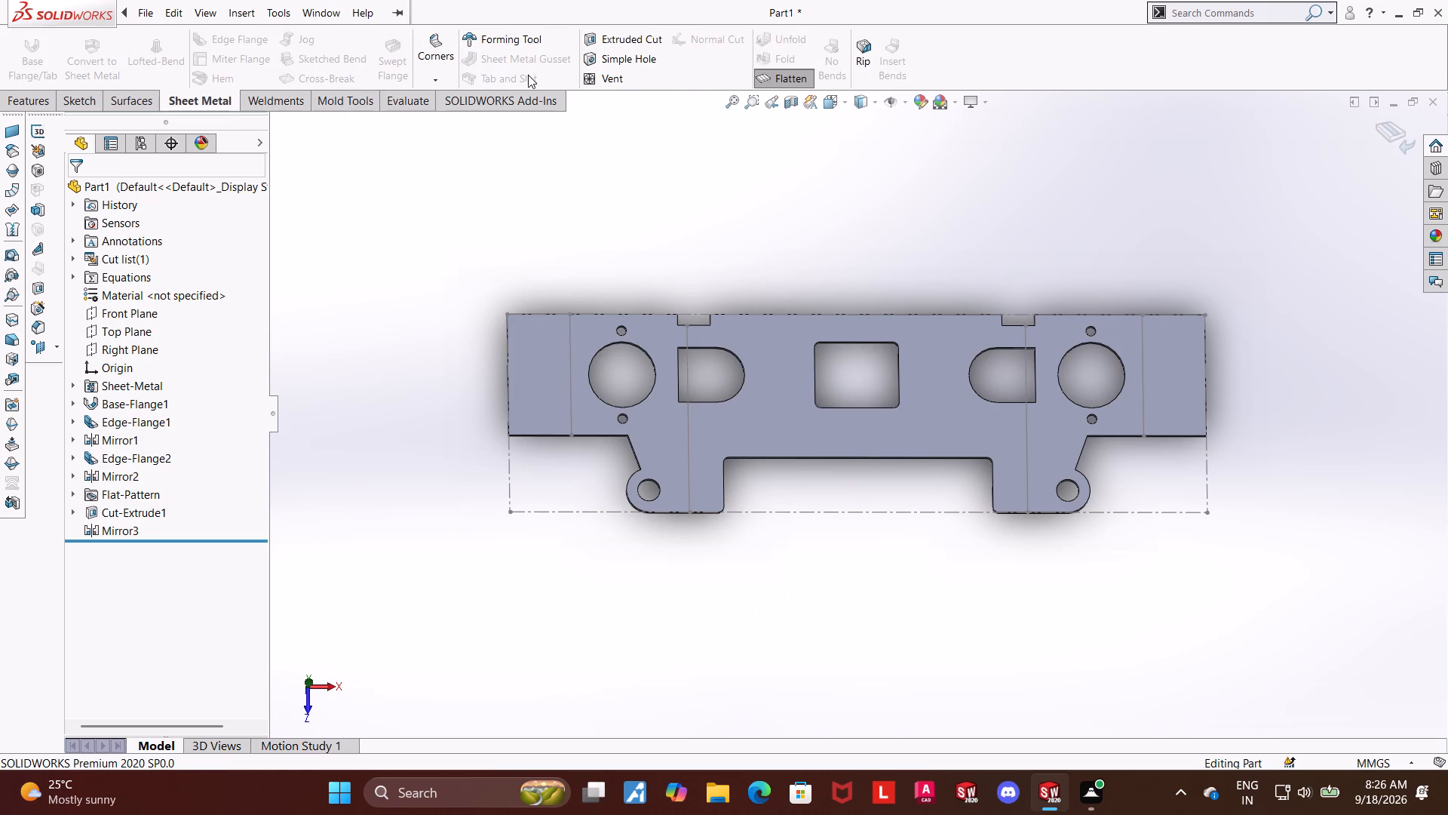
pyautogui.click(772, 73)
# Examine the folded bracket from several angles, checking the bends between the base and side flanges for the round-ended openings.
pyautogui.scroll(3, 1108, 438)
pyautogui.moveTo(1051, 471); pyautogui.dragTo(1106, 398, button='middle')
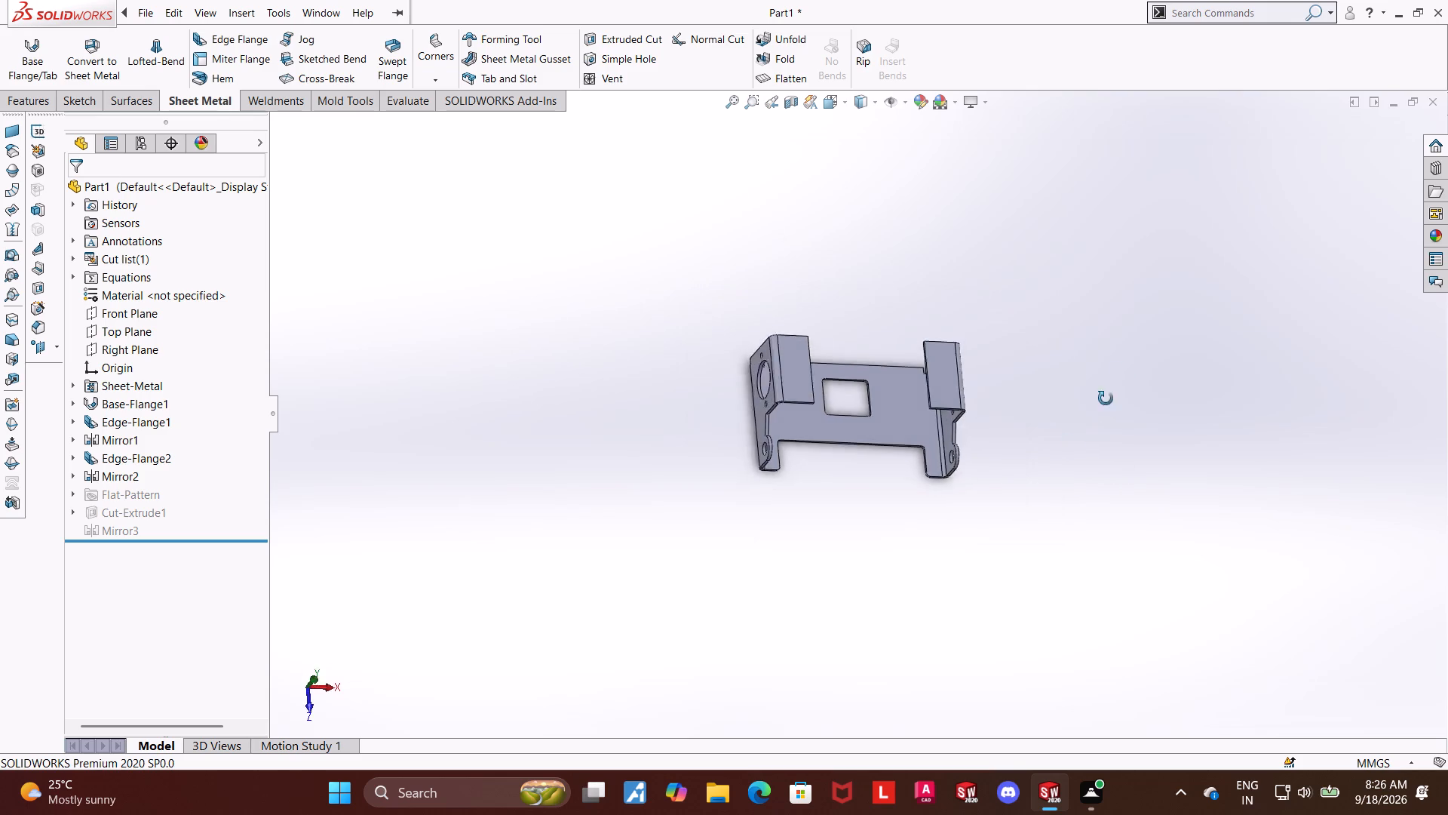
pyautogui.moveTo(1106, 398); pyautogui.dragTo(1021, 377, button='middle')
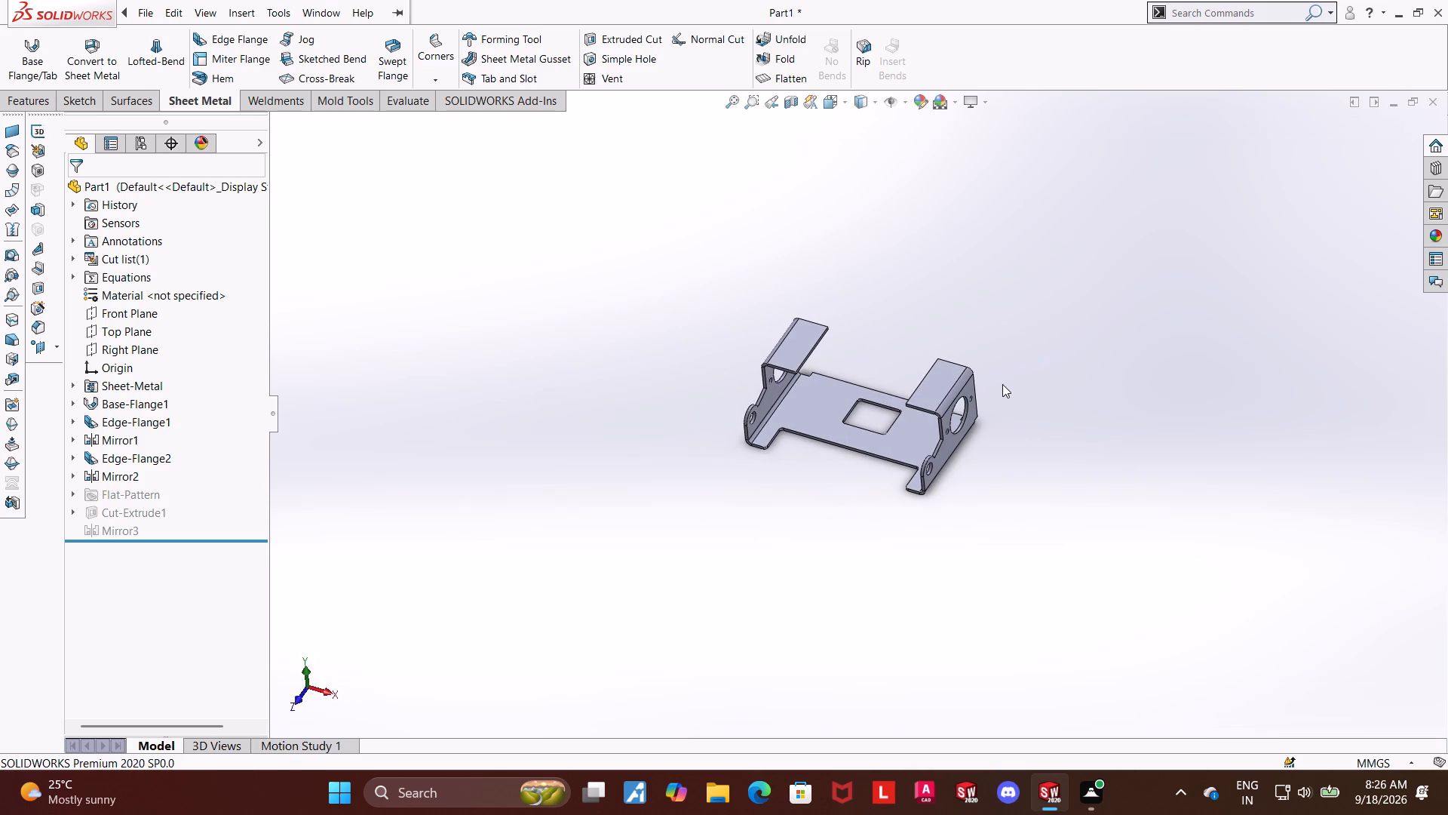
pyautogui.scroll(-6, 963, 383)
pyautogui.moveTo(994, 434); pyautogui.dragTo(1059, 346, button='middle')
pyautogui.scroll(3, 1051, 368)
pyautogui.moveTo(968, 438); pyautogui.dragTo(962, 451, button='middle')
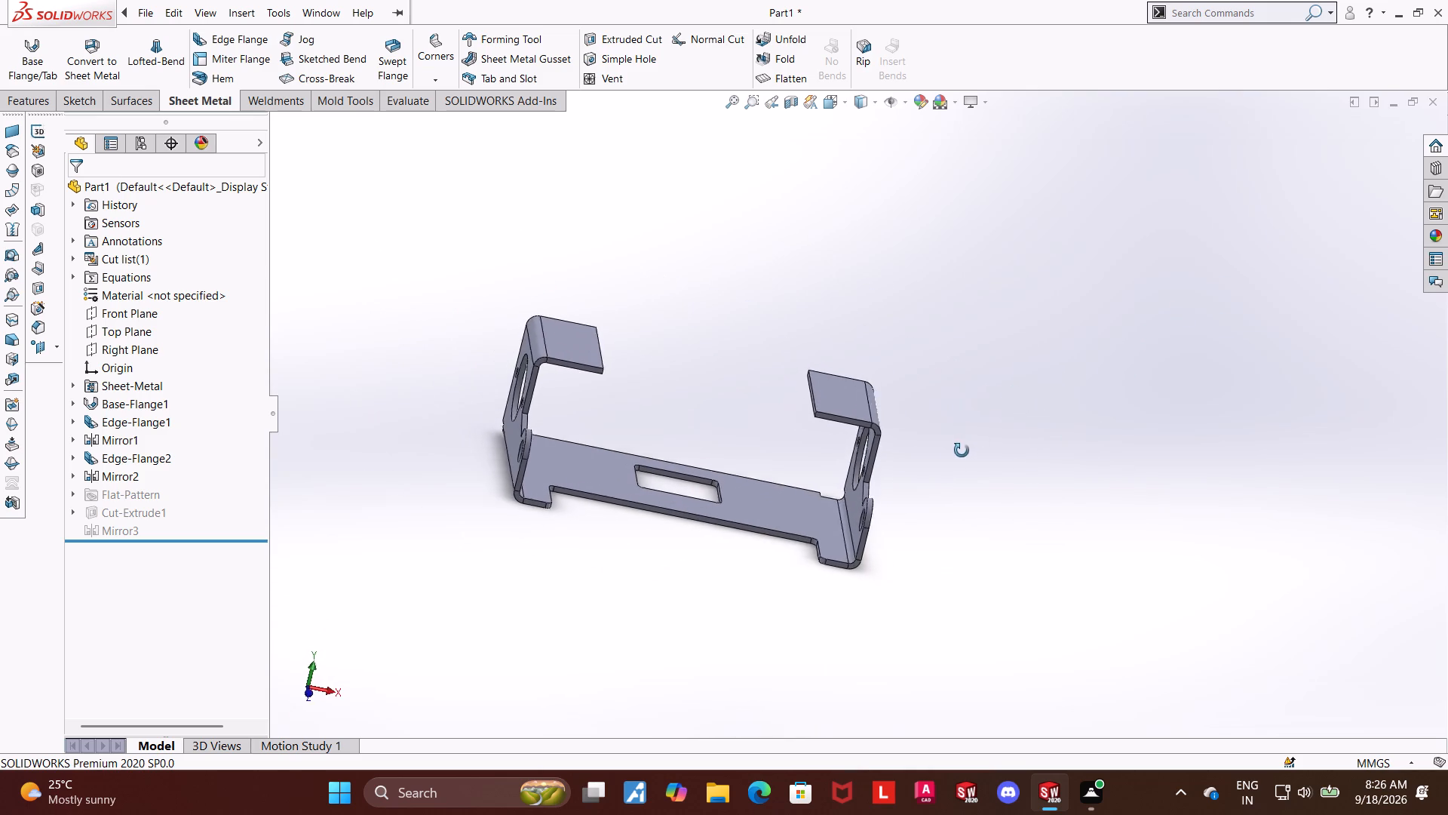
pyautogui.moveTo(962, 451); pyautogui.dragTo(934, 485, button='middle')
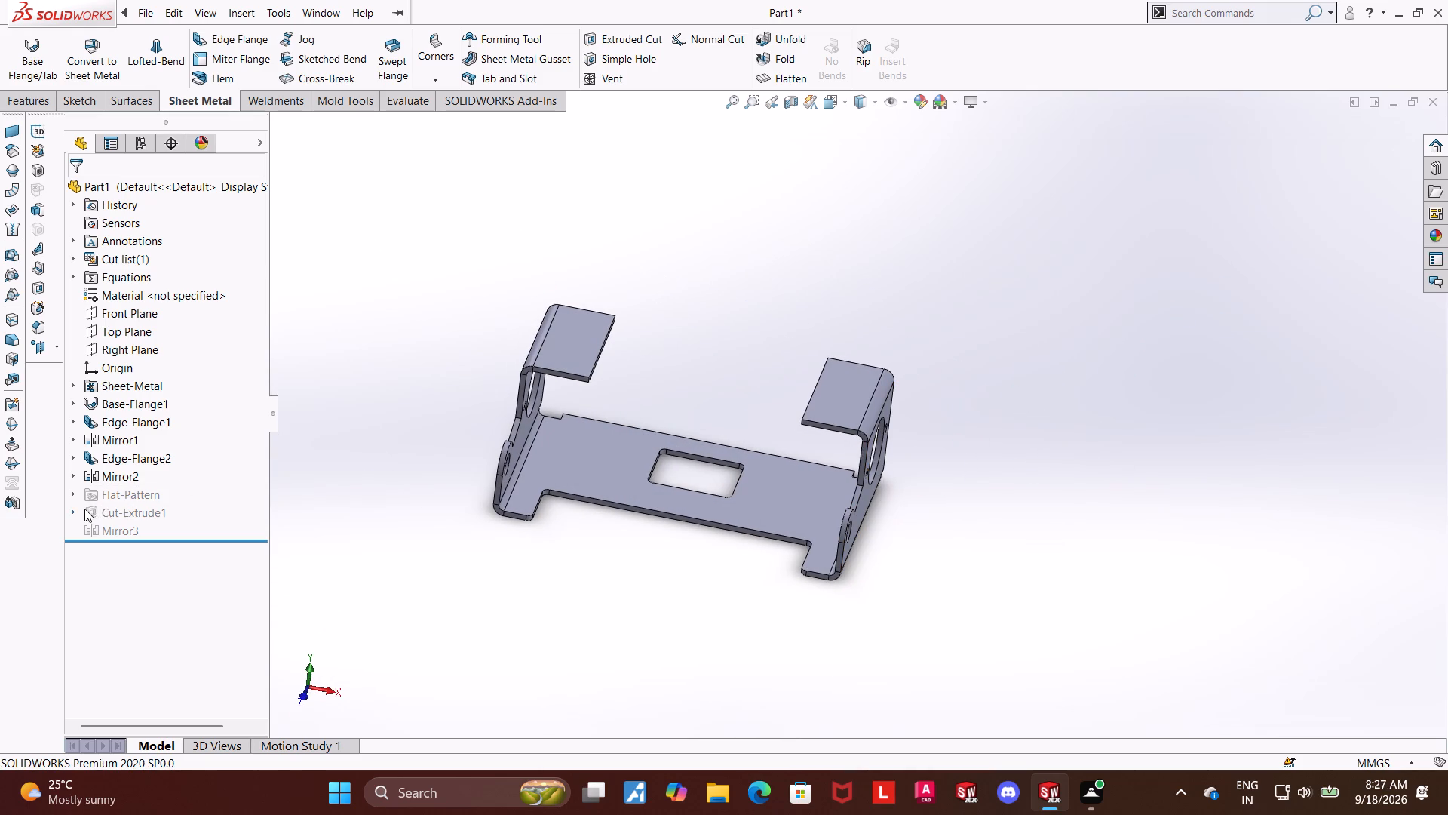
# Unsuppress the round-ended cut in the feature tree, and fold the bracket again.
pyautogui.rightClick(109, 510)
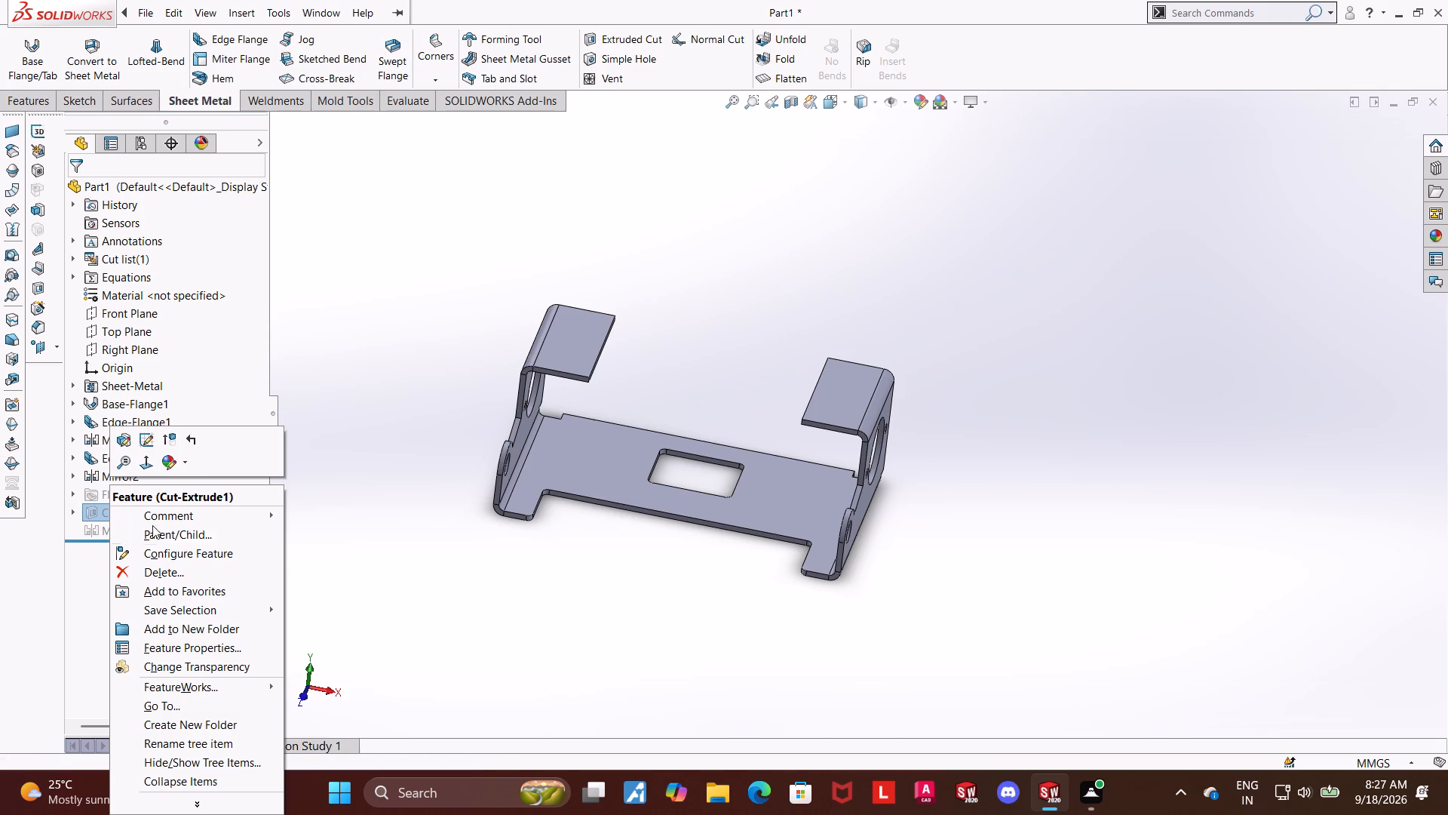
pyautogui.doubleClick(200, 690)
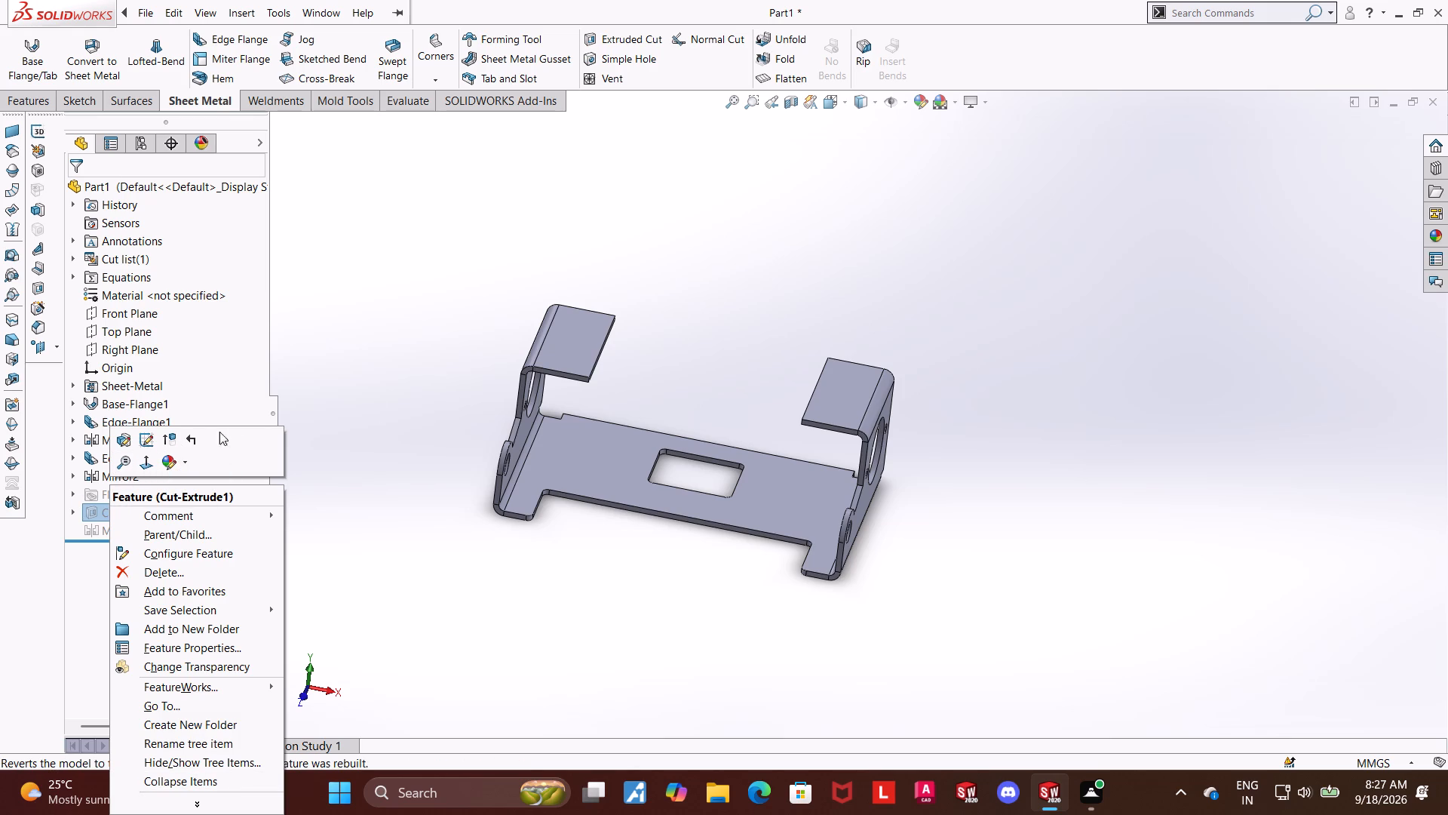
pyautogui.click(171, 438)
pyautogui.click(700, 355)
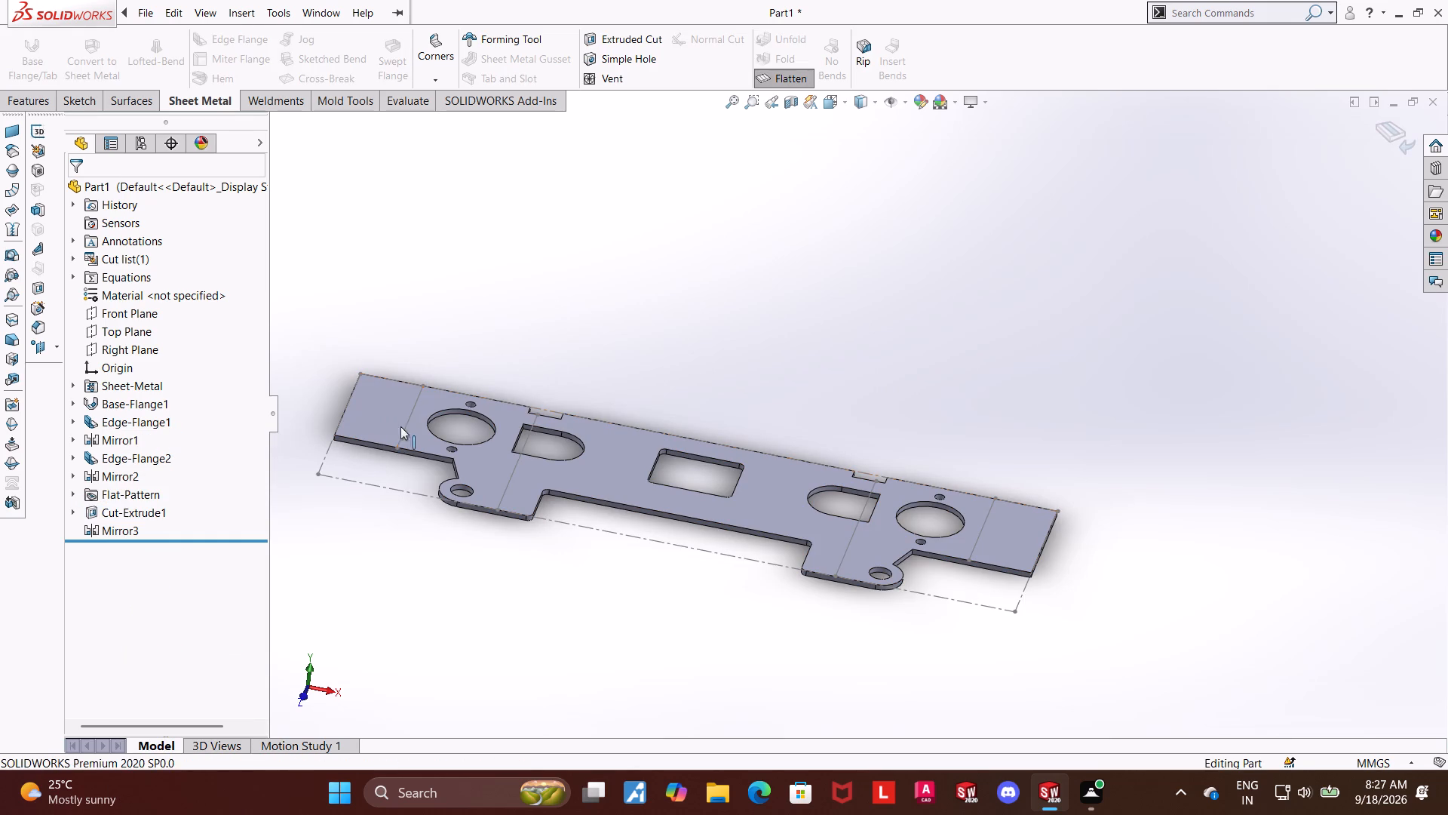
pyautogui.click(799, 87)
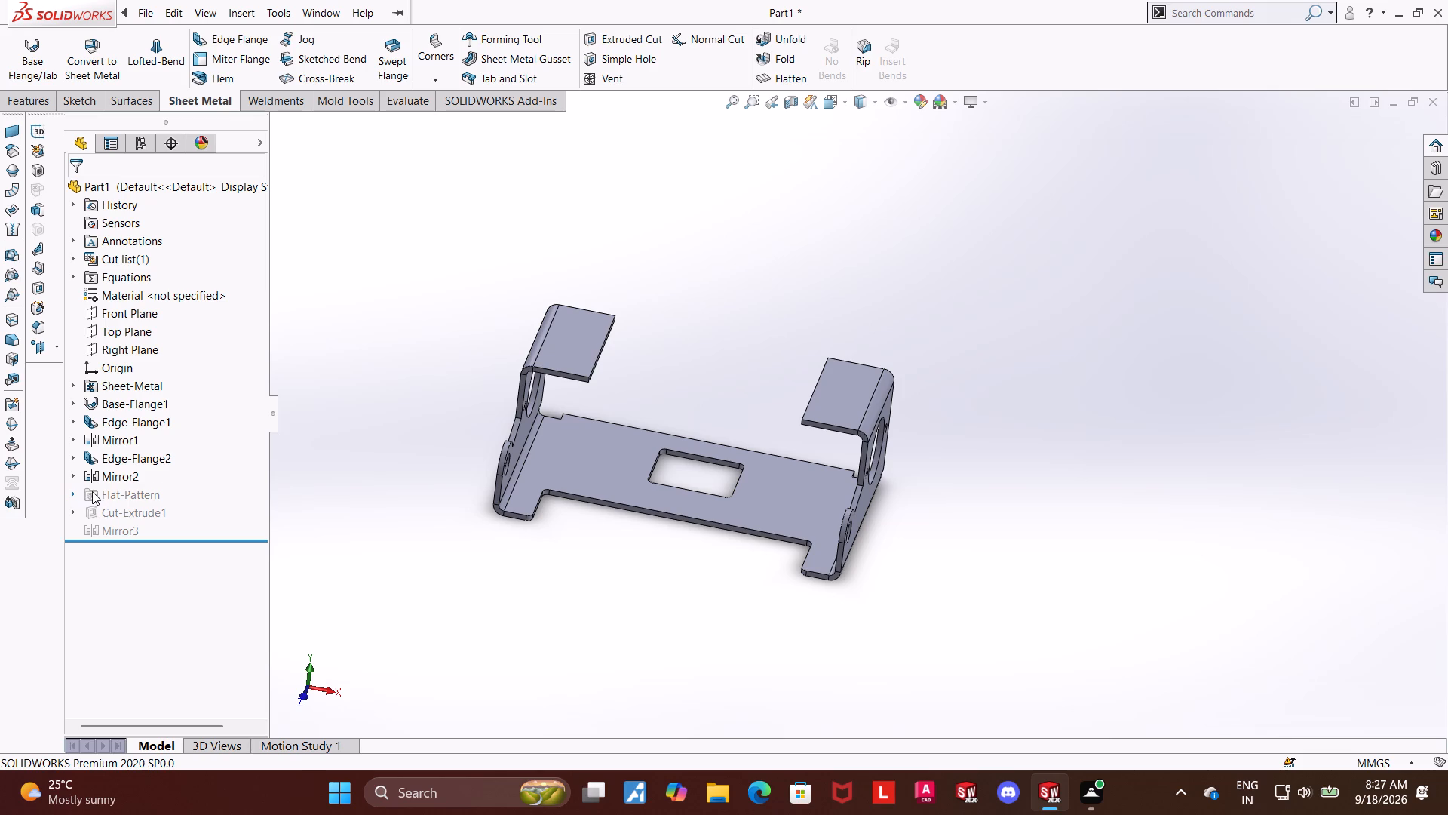
# Inspect the Flat-Pattern folder's contents and compare the bracket's flattened and folded states.
pyautogui.click(73, 493)
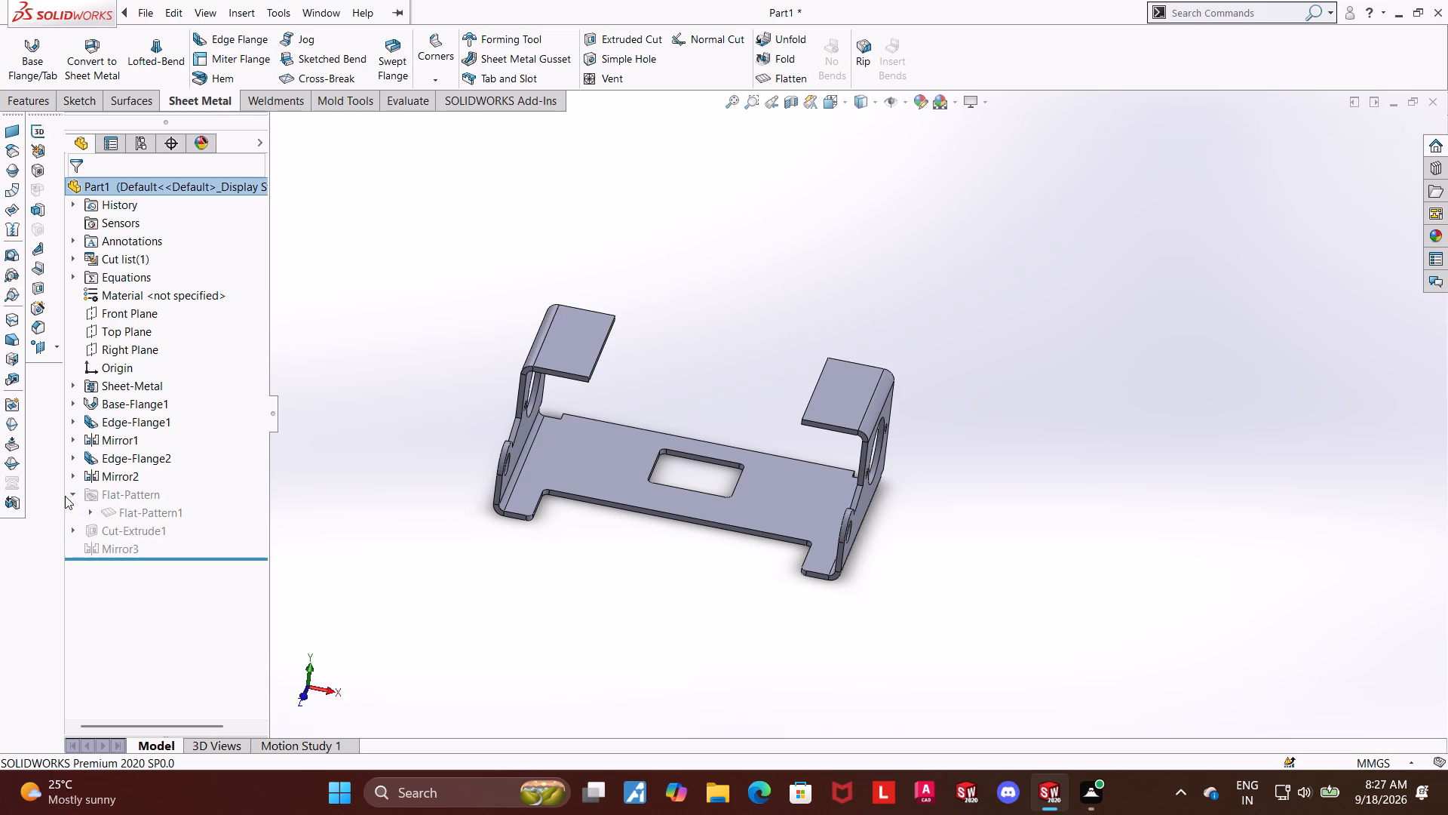
pyautogui.click(70, 493)
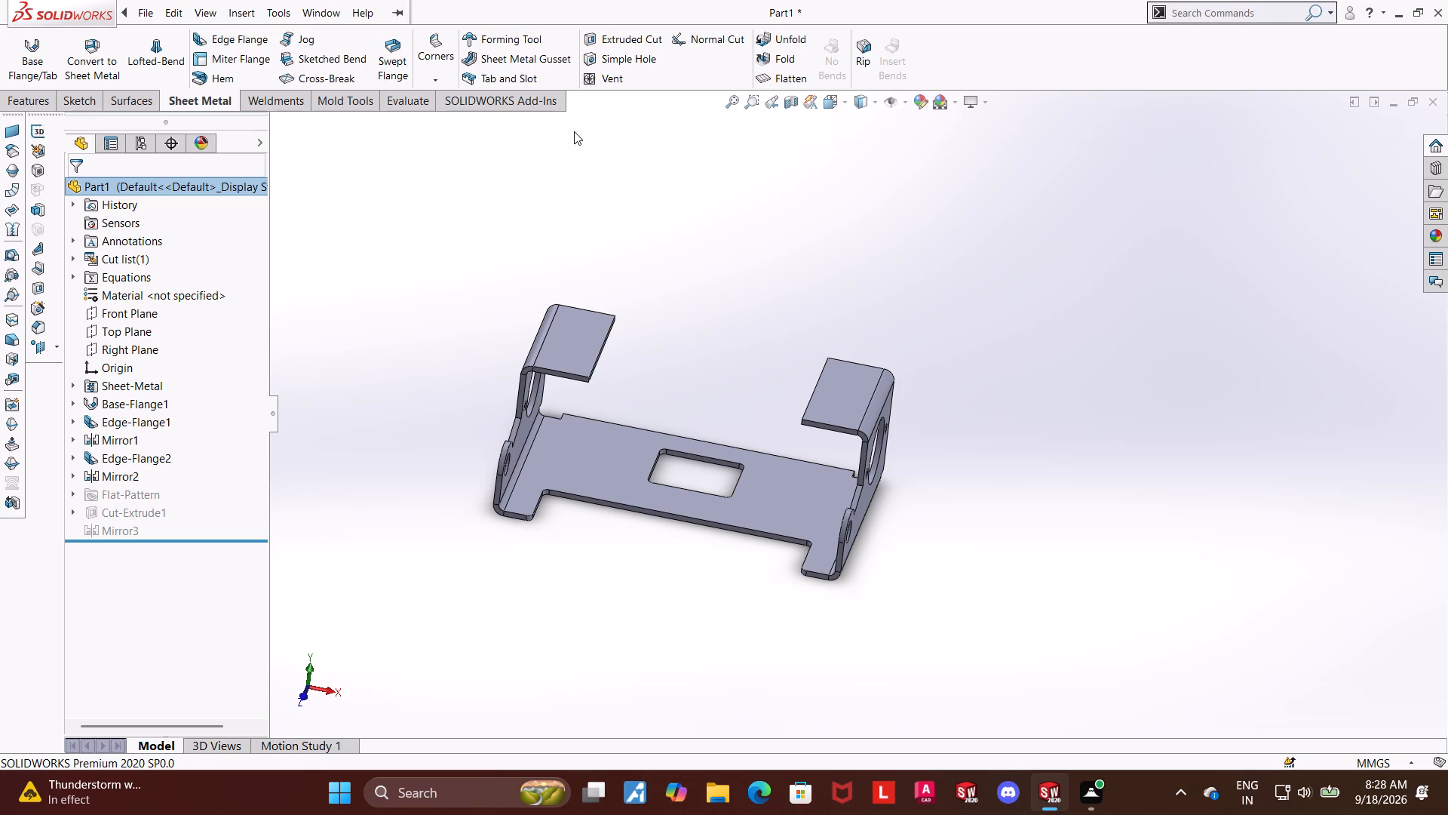
pyautogui.click(756, 78)
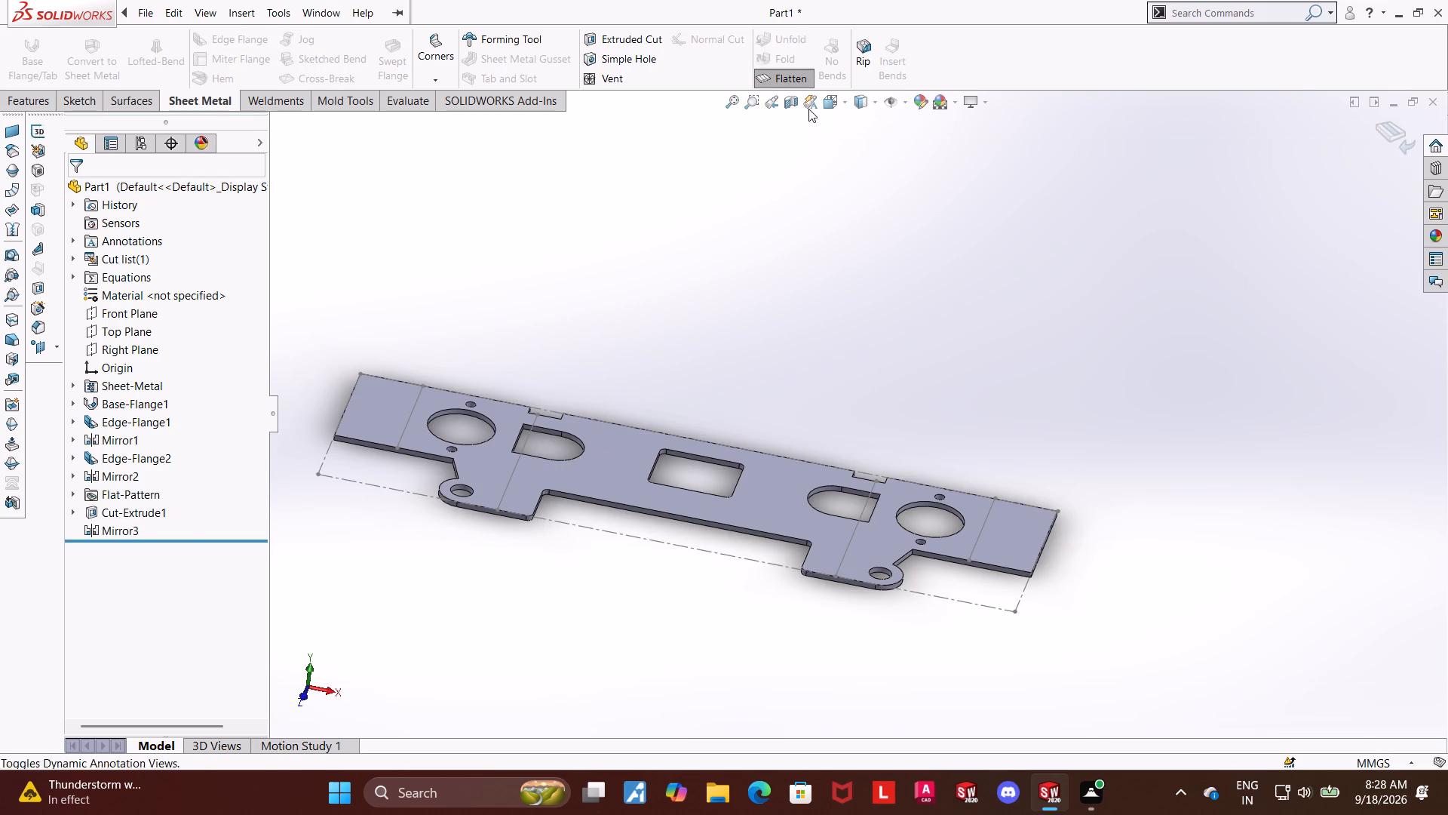
pyautogui.click(786, 76)
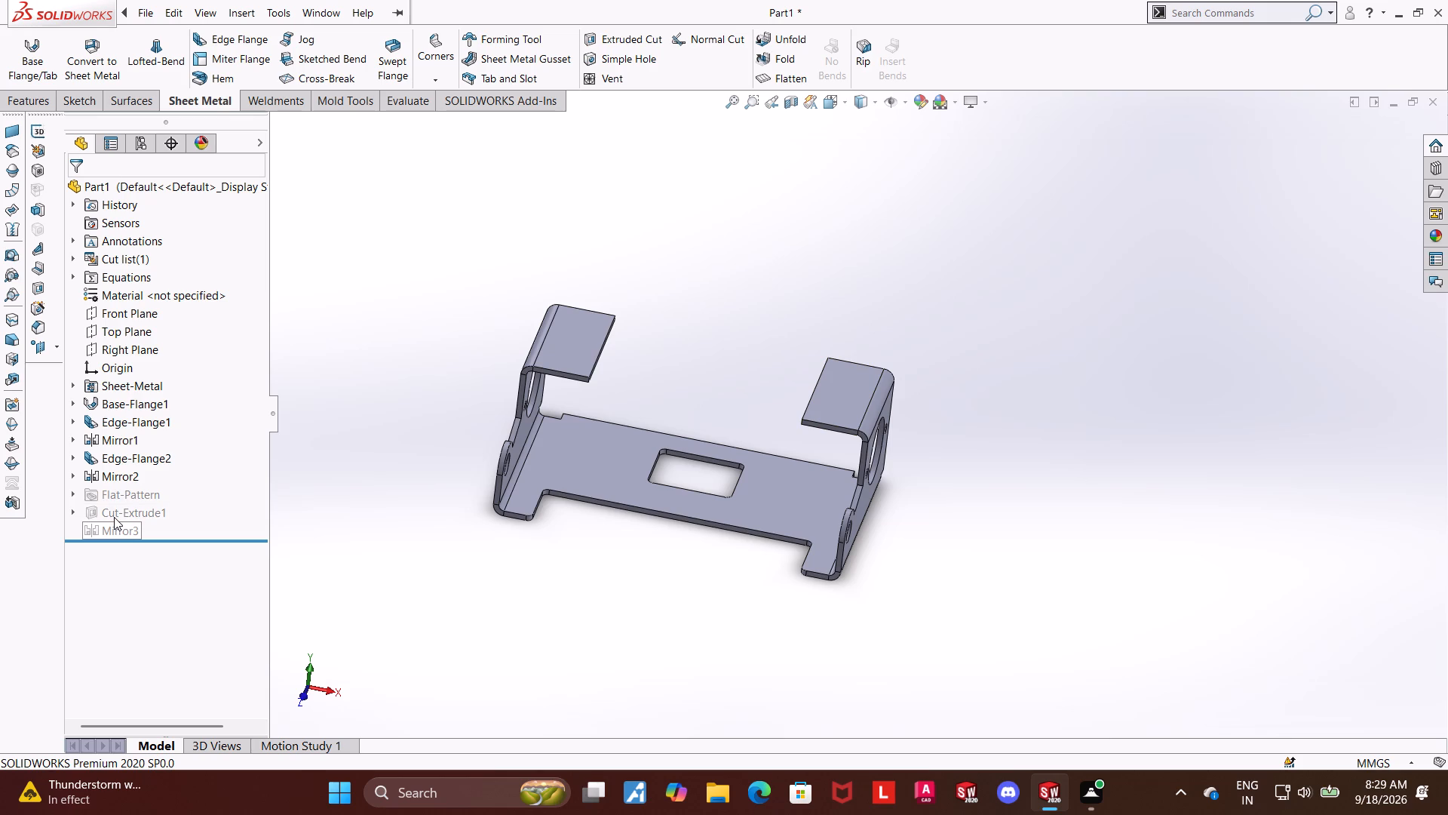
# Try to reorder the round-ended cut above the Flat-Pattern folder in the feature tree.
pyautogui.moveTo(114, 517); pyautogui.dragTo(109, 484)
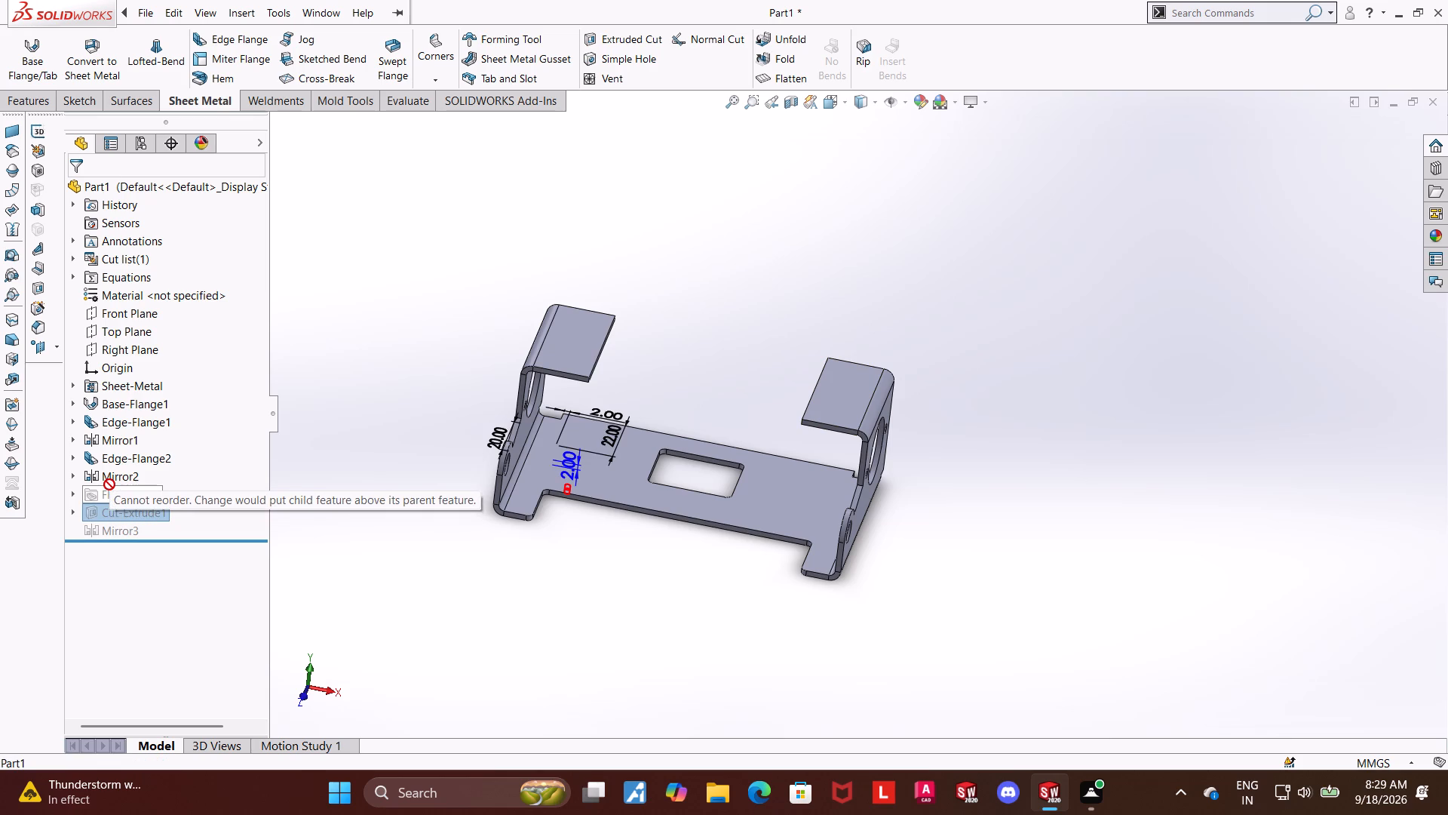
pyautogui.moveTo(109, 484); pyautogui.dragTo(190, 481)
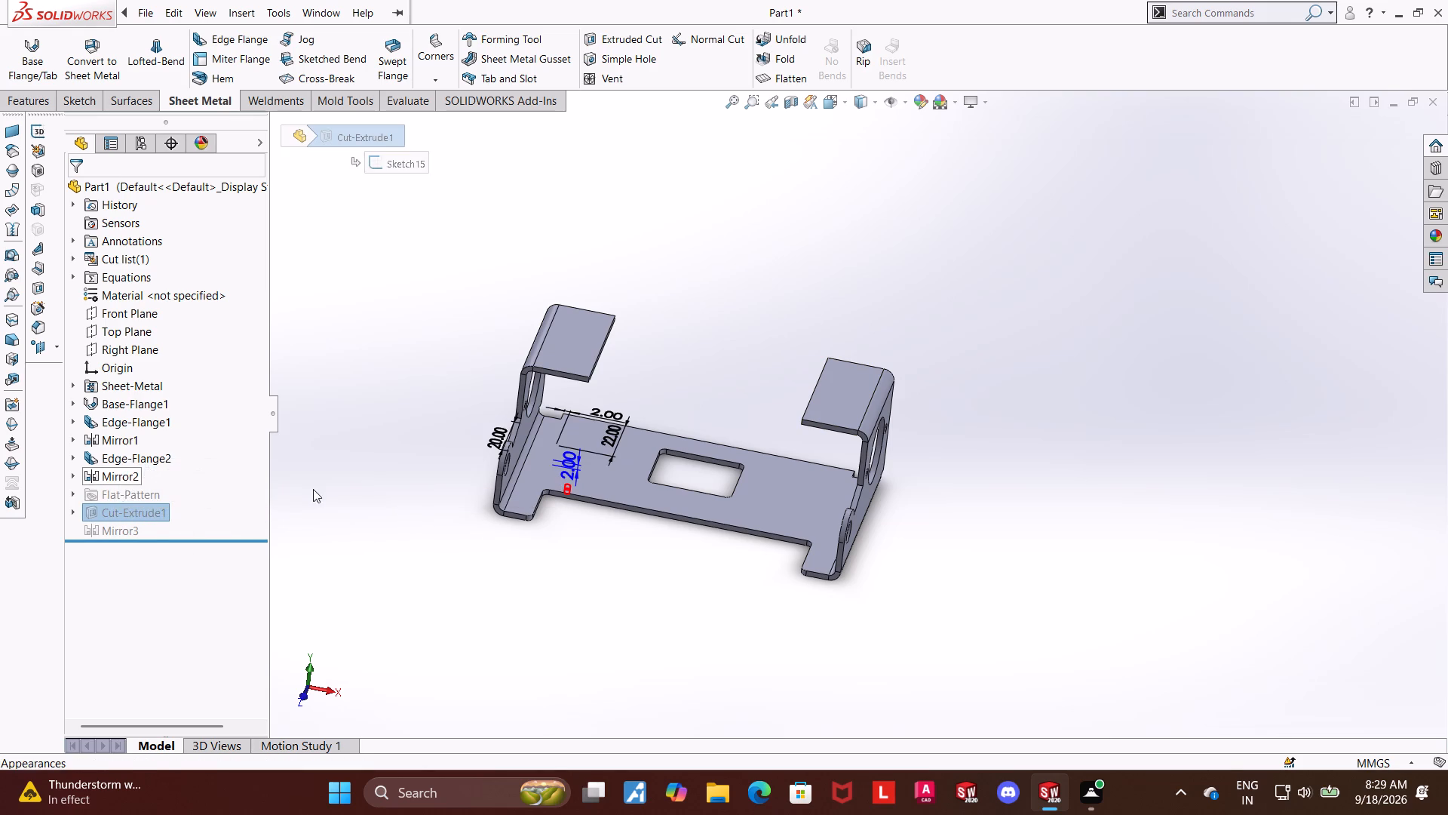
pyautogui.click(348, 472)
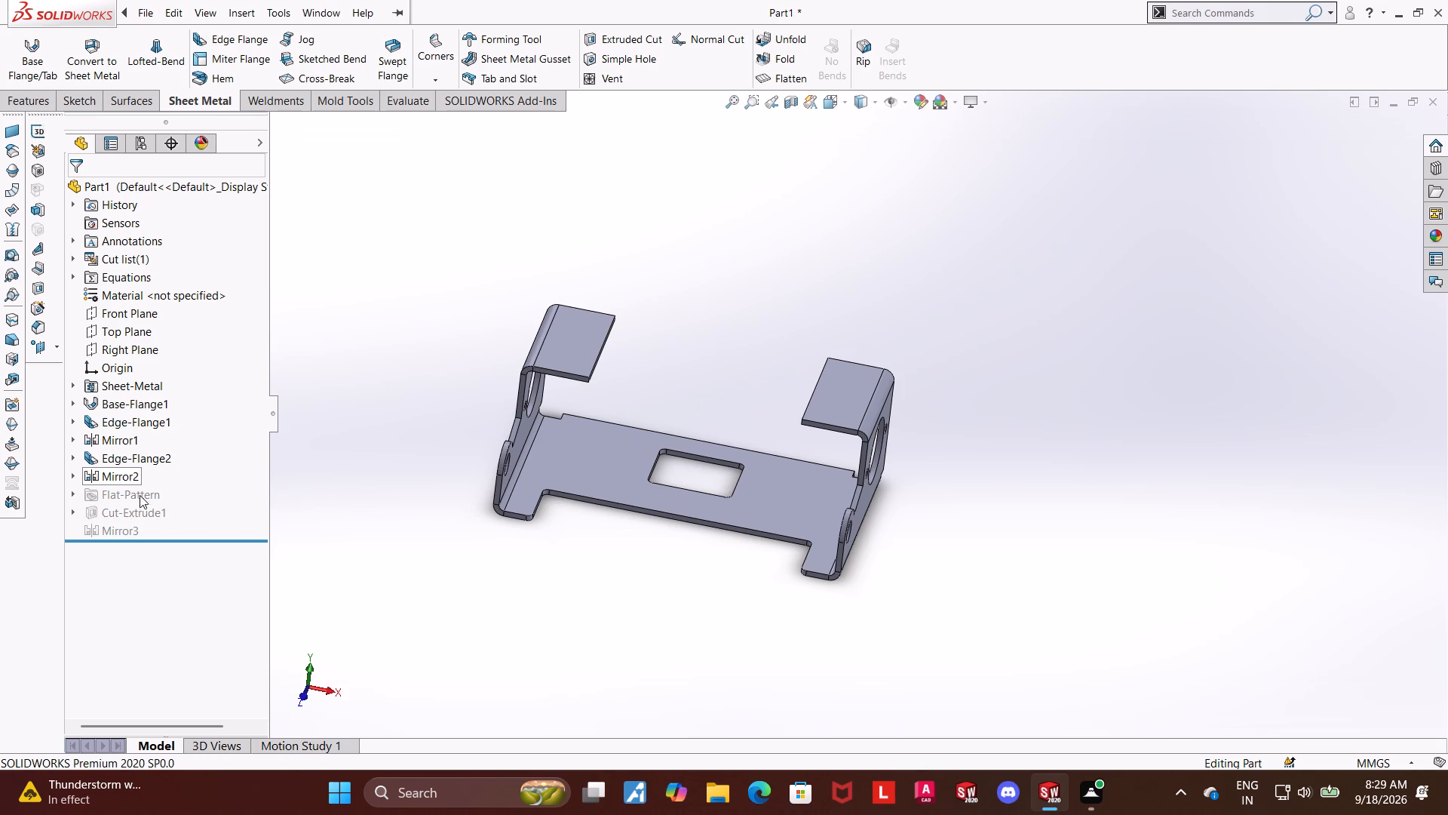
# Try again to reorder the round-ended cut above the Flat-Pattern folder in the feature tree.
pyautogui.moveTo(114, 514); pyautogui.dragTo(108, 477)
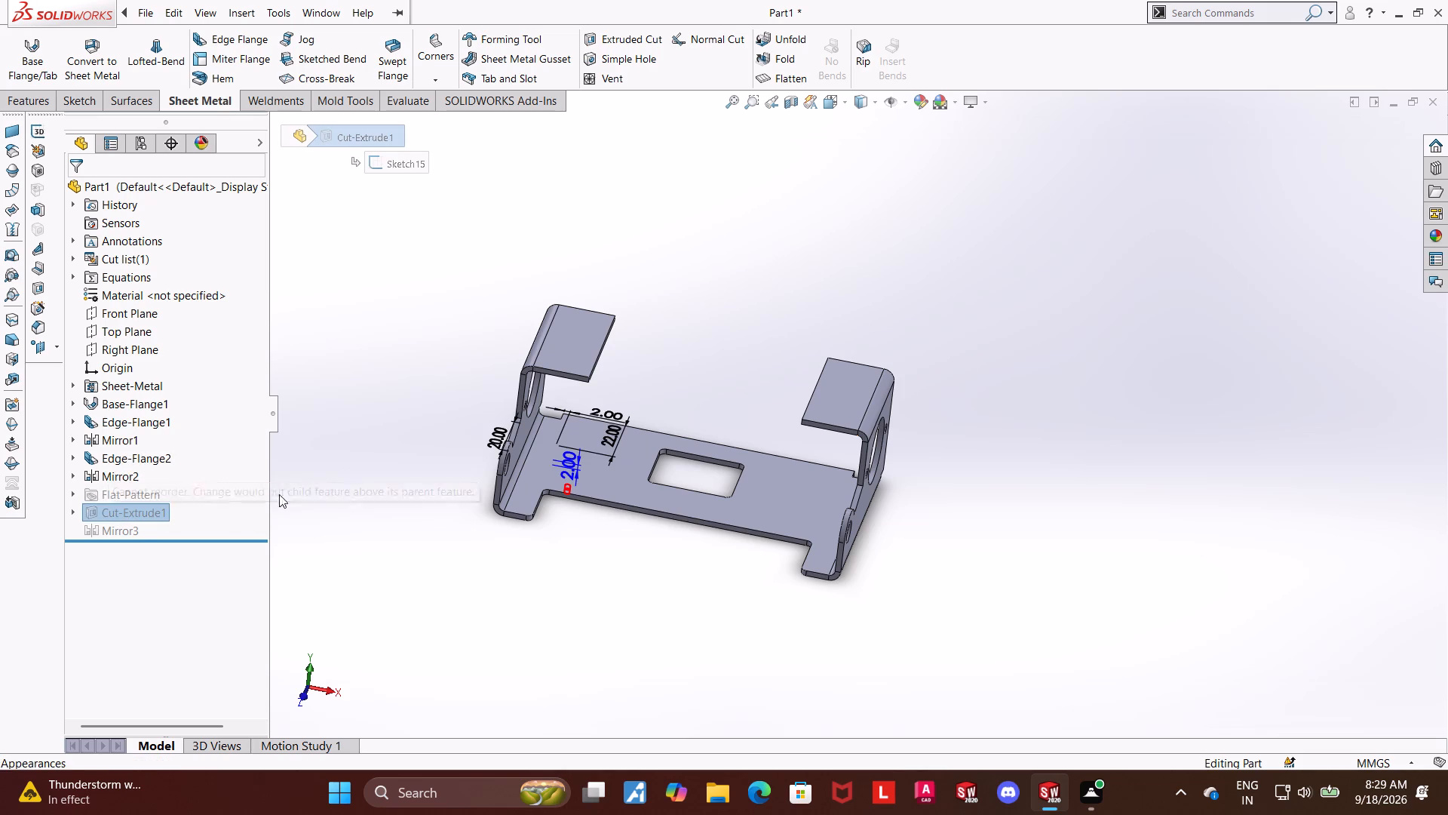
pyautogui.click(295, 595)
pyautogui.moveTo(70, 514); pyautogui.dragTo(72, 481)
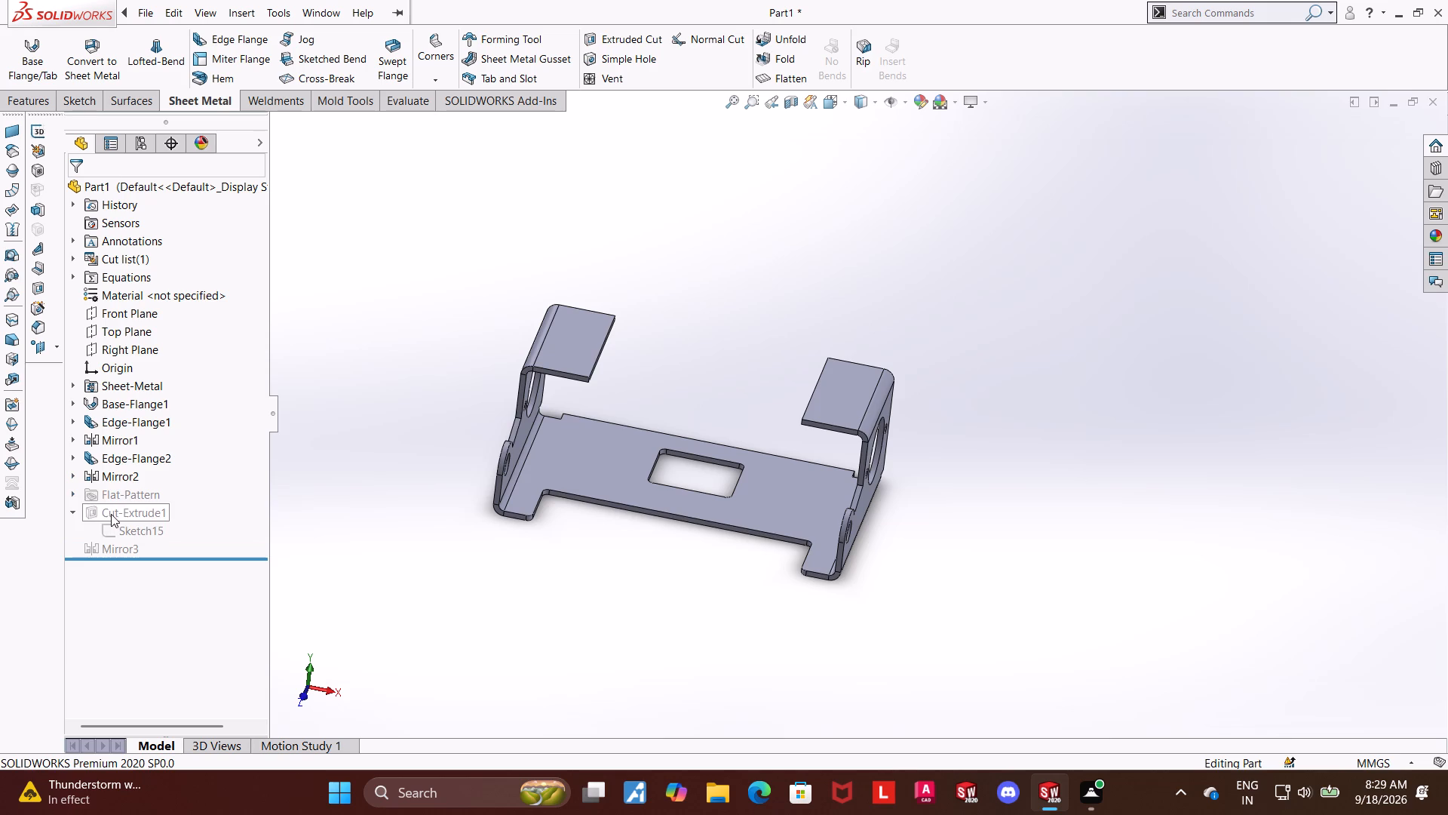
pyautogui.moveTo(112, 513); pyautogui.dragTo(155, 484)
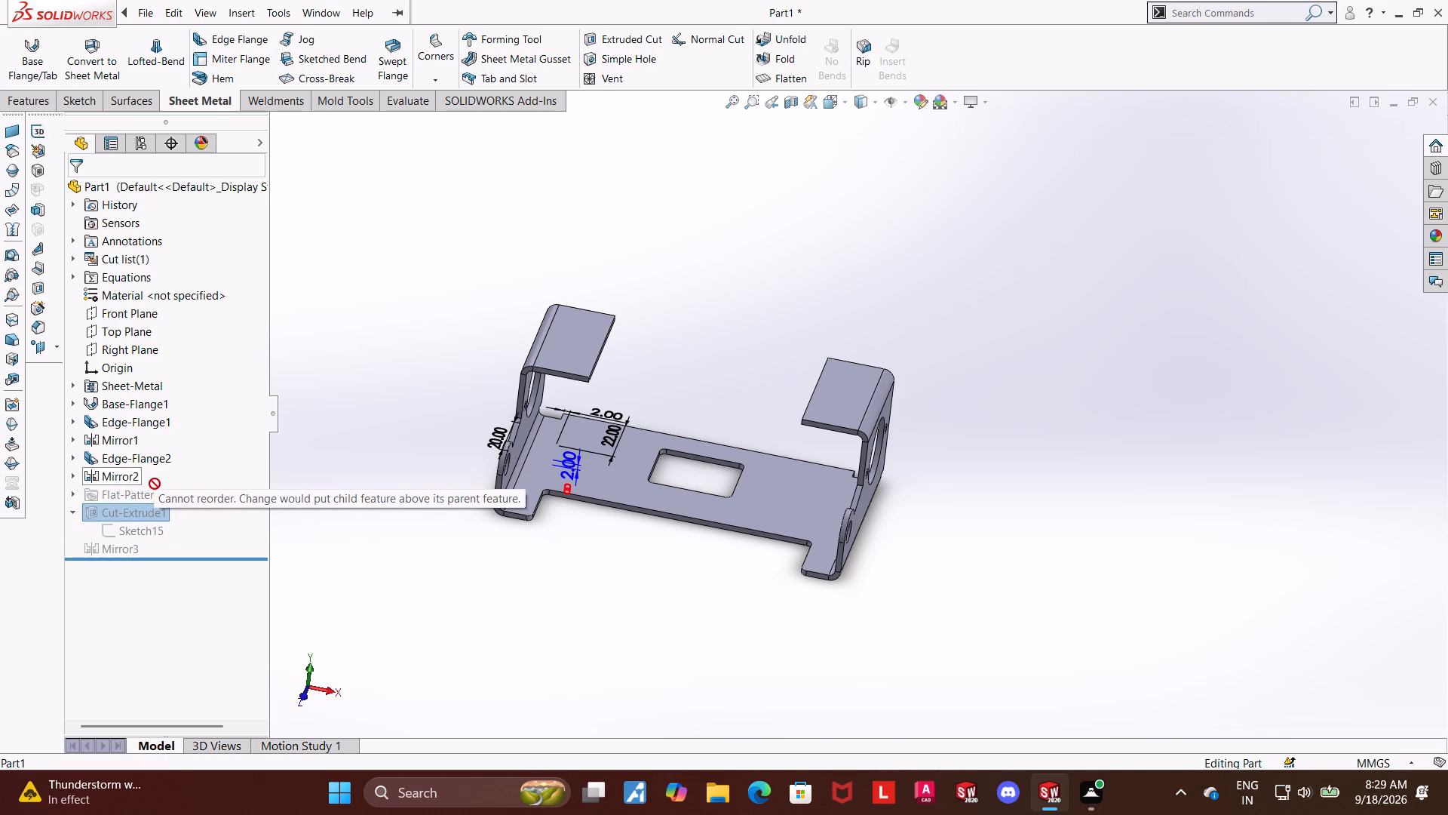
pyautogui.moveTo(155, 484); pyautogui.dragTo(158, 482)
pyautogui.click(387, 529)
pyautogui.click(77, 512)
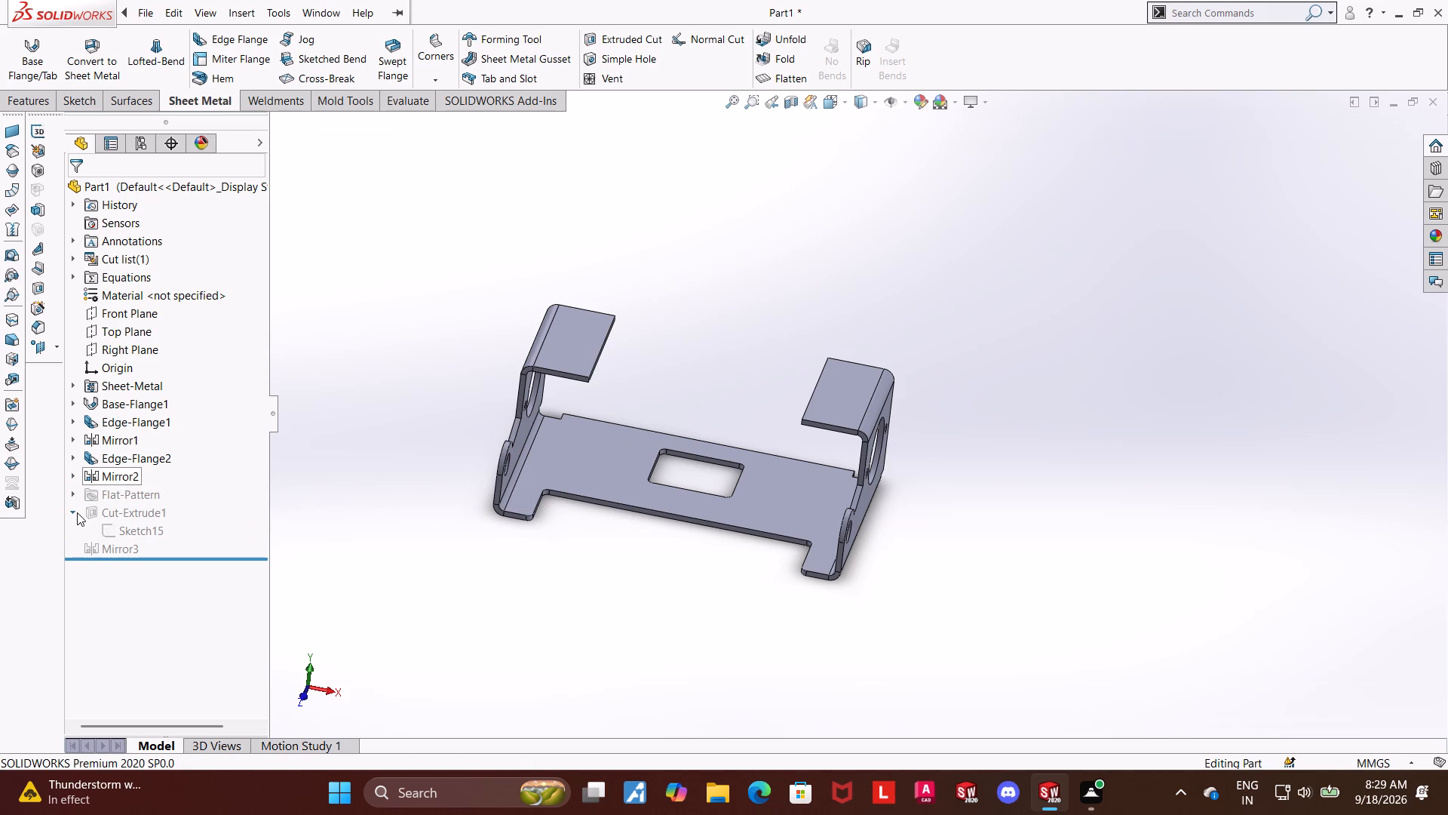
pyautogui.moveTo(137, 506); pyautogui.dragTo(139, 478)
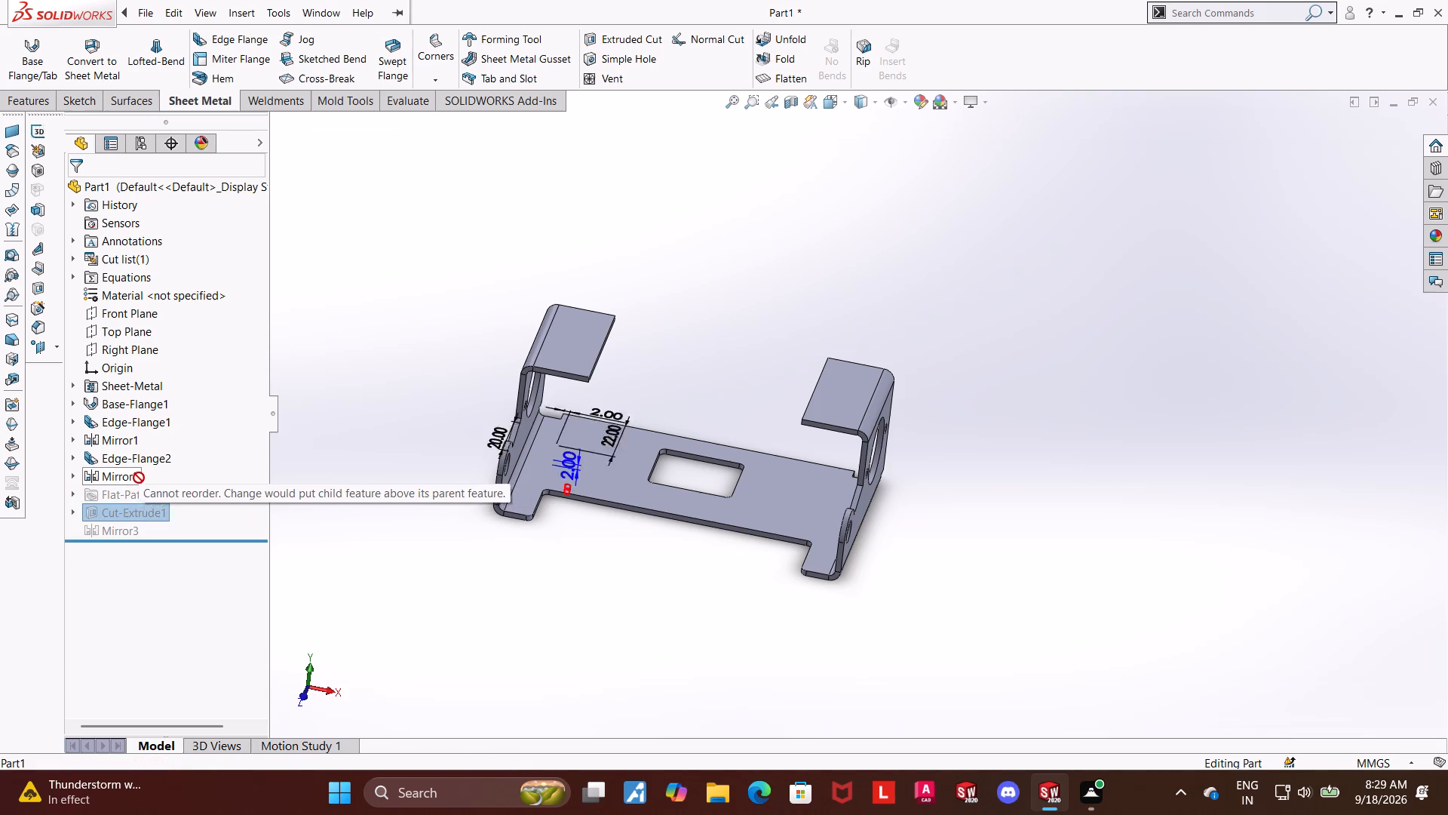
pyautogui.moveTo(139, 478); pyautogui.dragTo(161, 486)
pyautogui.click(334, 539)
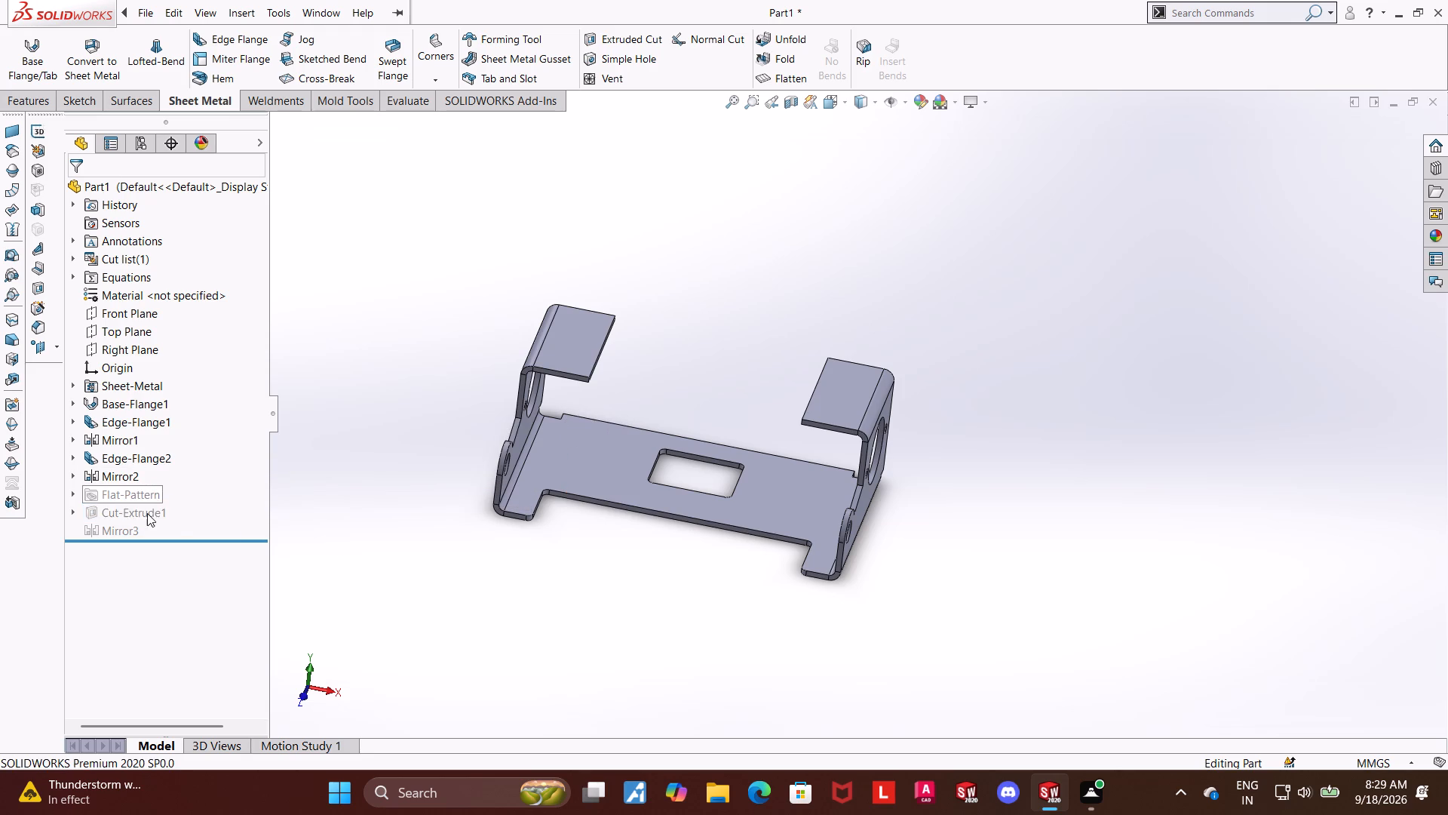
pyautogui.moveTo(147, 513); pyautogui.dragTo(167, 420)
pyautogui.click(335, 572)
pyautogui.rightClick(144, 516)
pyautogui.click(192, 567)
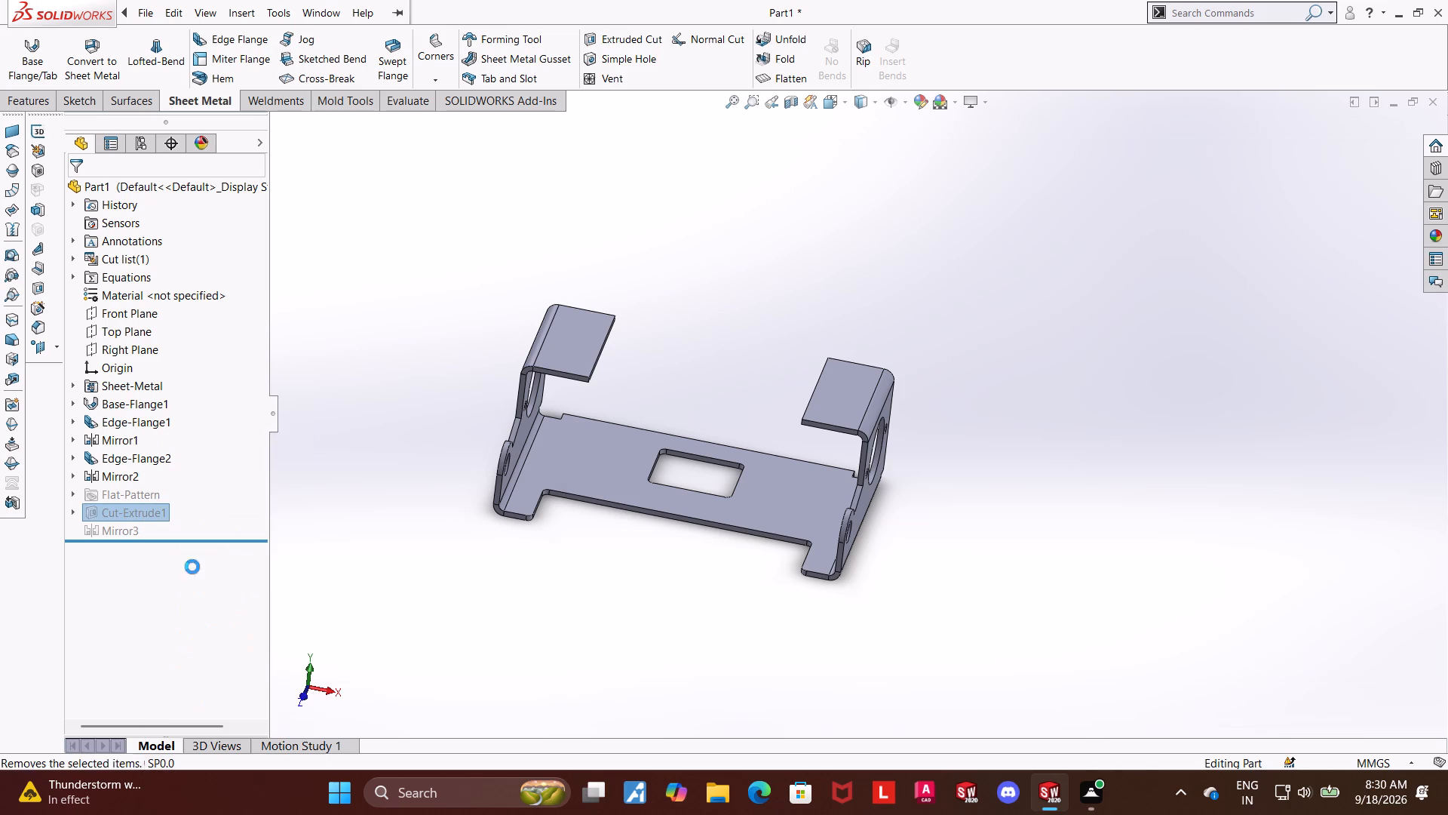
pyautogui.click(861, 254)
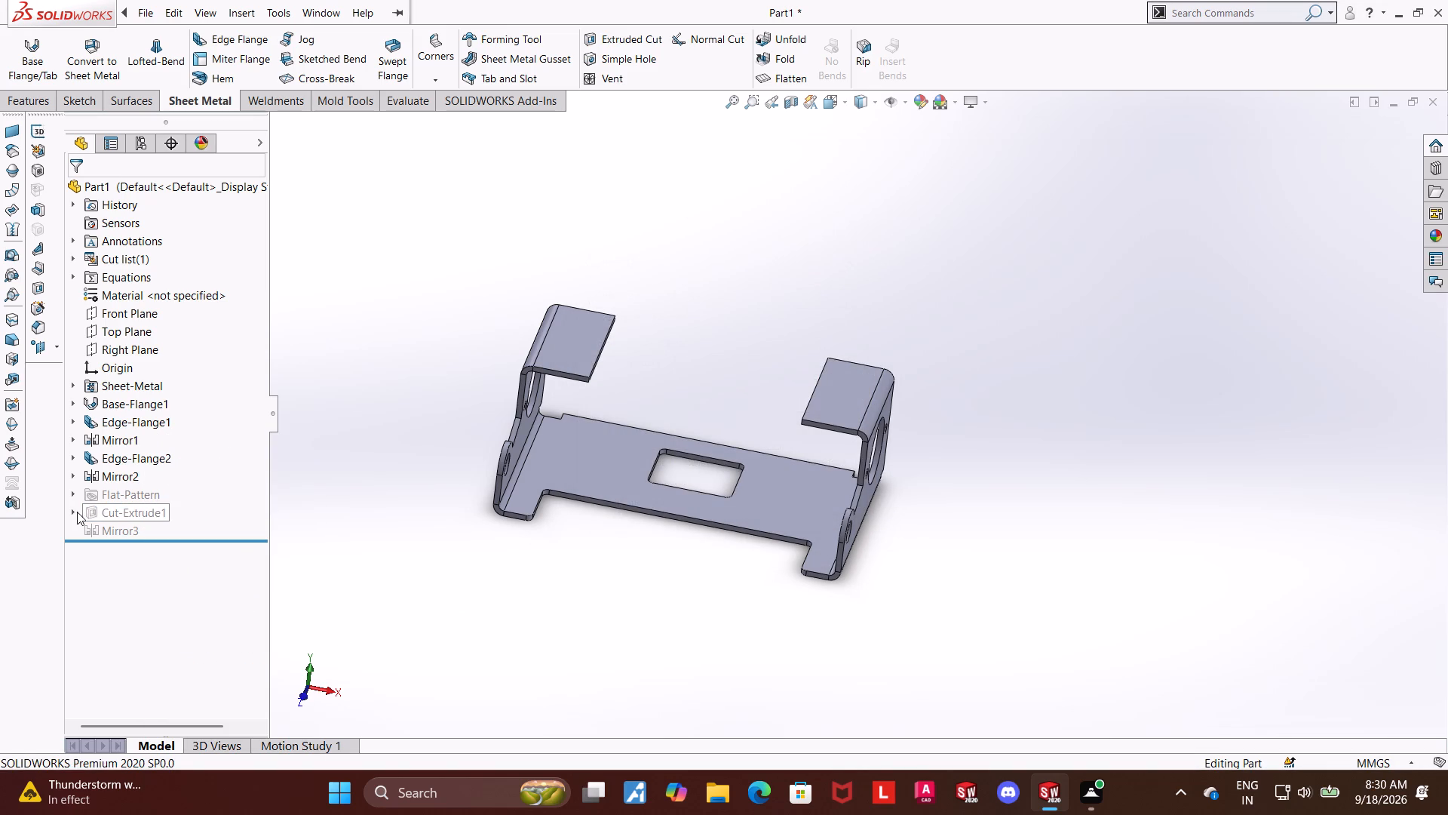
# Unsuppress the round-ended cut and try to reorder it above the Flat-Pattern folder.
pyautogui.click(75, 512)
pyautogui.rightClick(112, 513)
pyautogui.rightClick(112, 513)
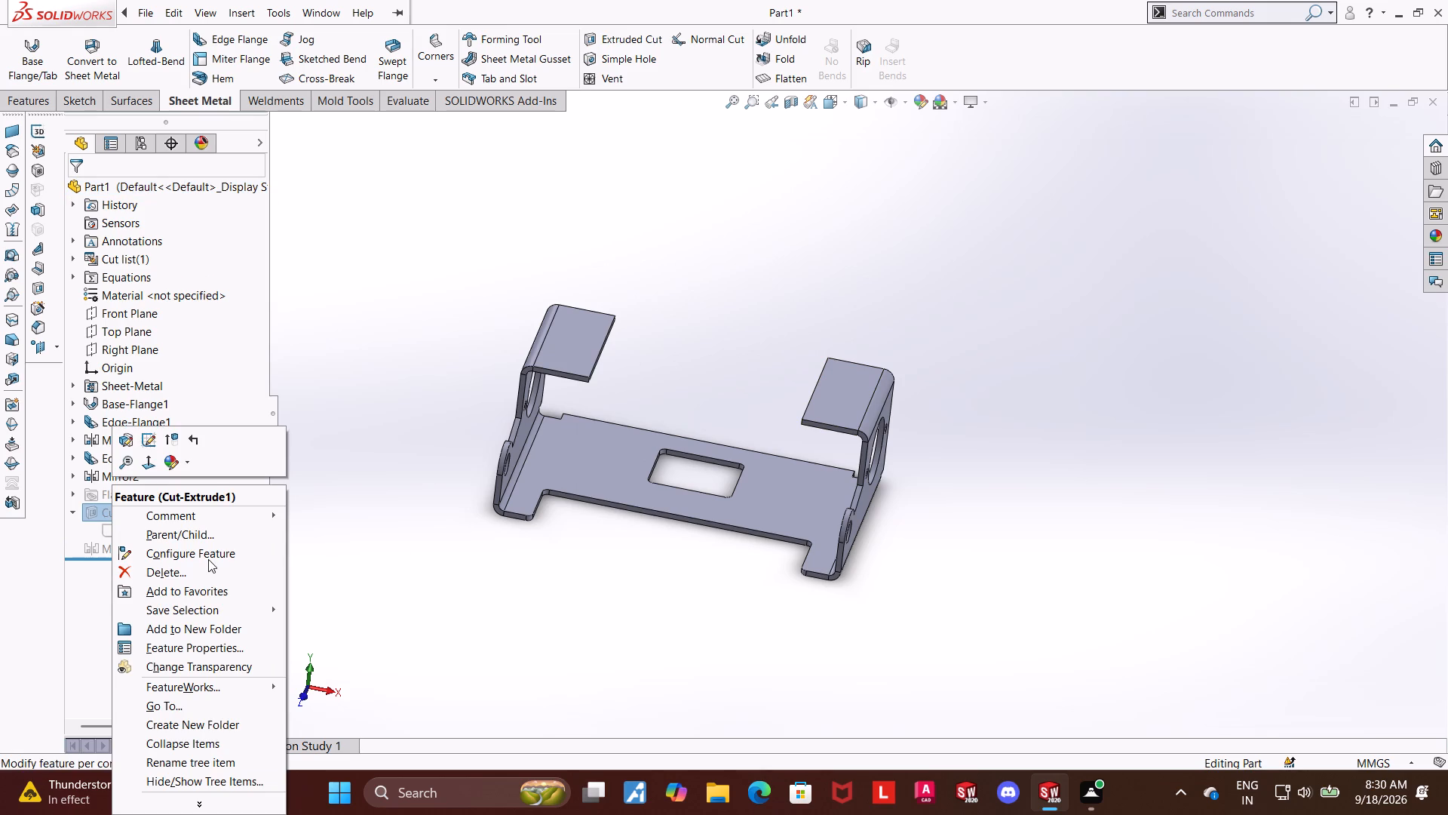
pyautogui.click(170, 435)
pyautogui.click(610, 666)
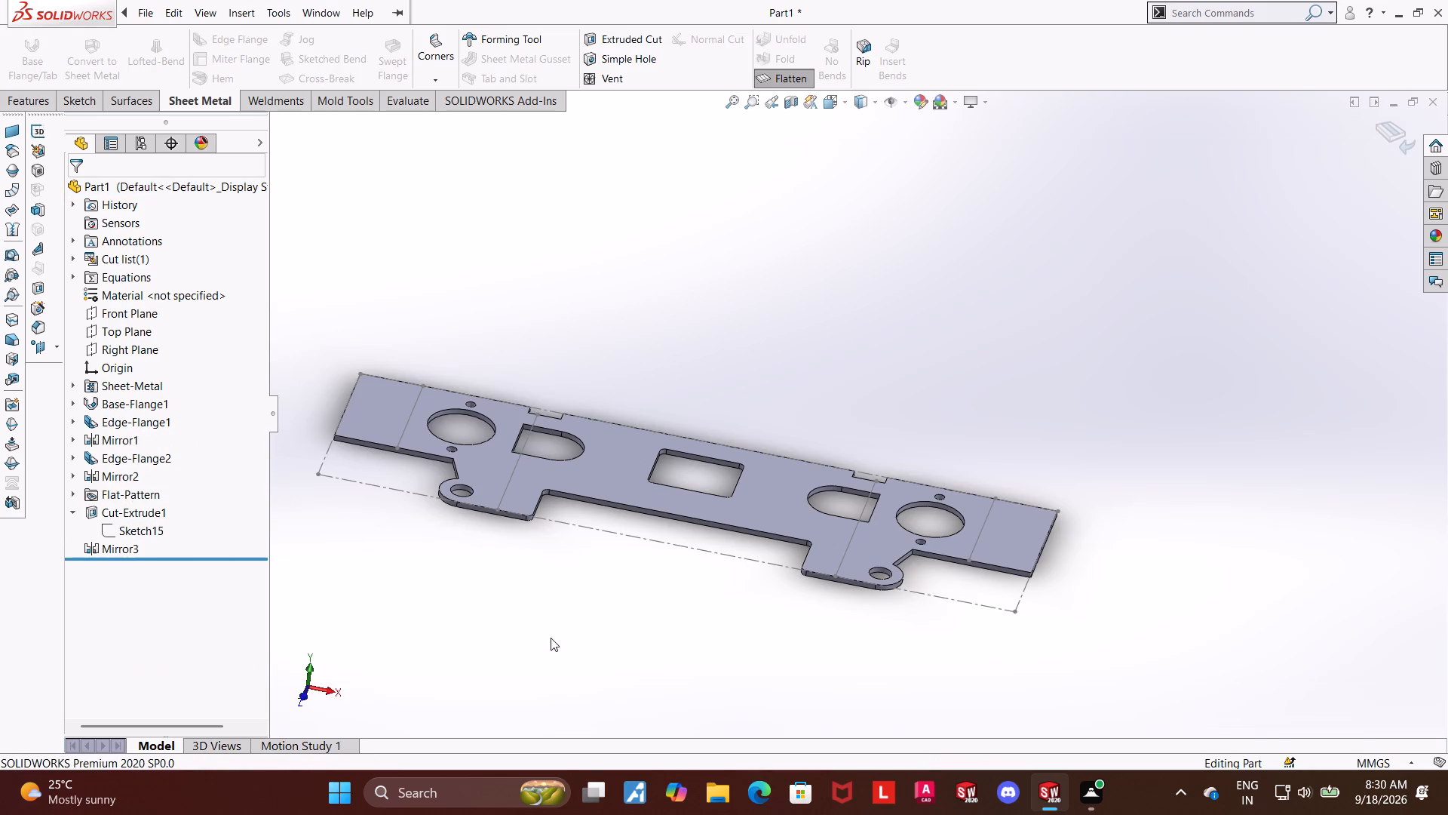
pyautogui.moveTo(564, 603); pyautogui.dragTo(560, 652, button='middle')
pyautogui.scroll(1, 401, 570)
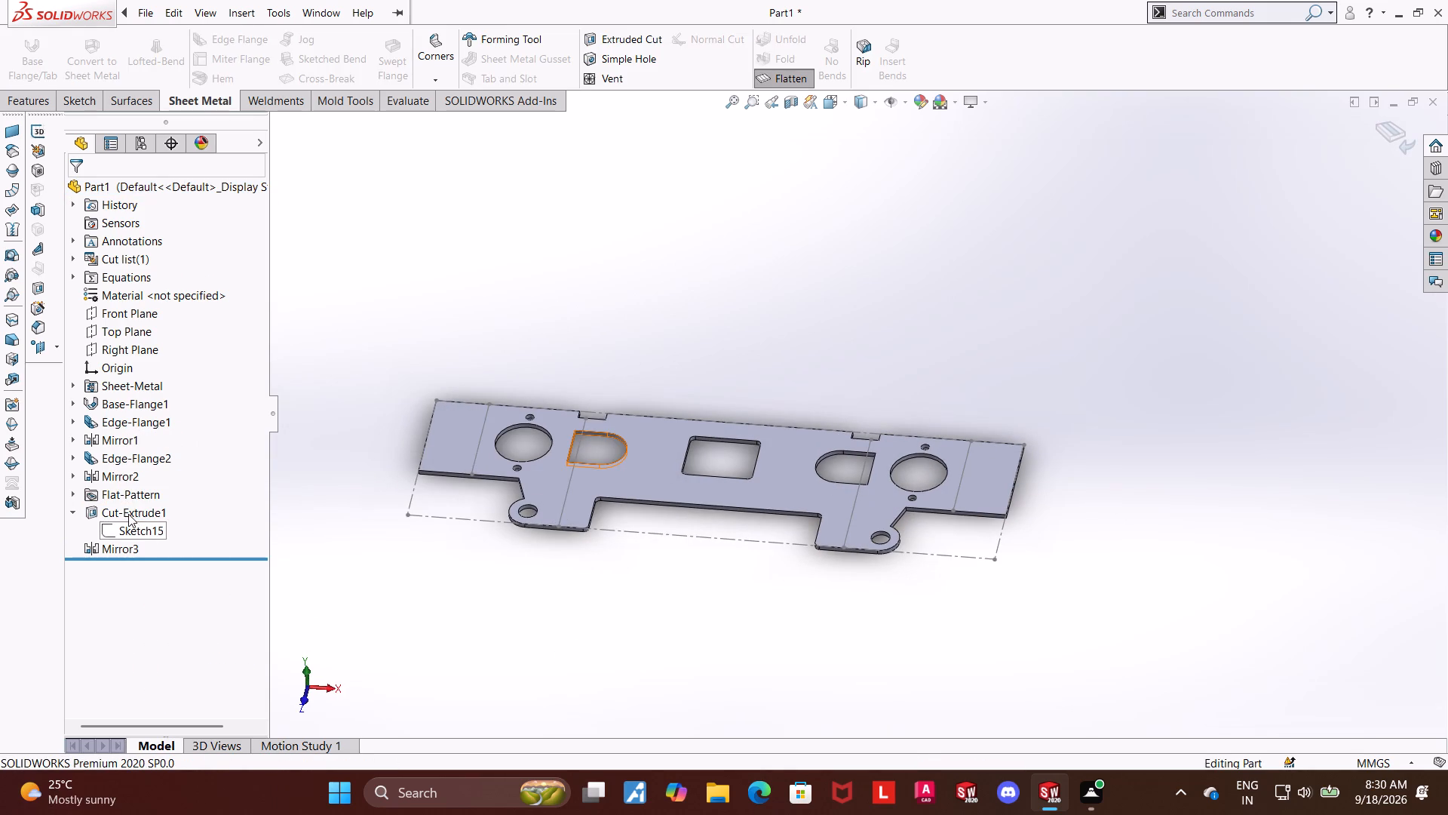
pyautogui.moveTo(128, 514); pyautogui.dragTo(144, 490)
# Delete the round-ended cut together with its dependent mirror, keeping the cut's sketch.
pyautogui.rightClick(138, 508)
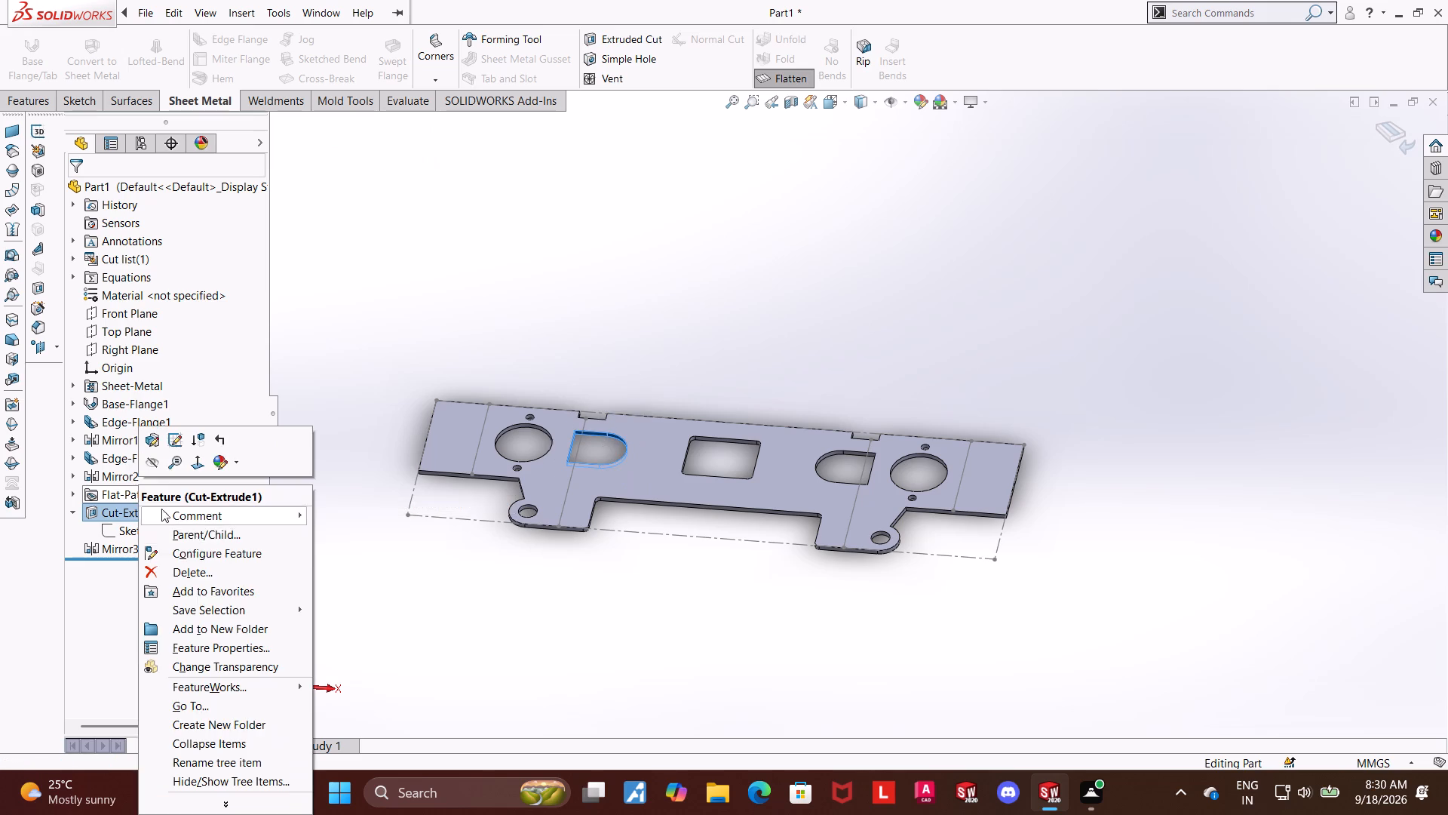
pyautogui.click(186, 564)
pyautogui.click(850, 297)
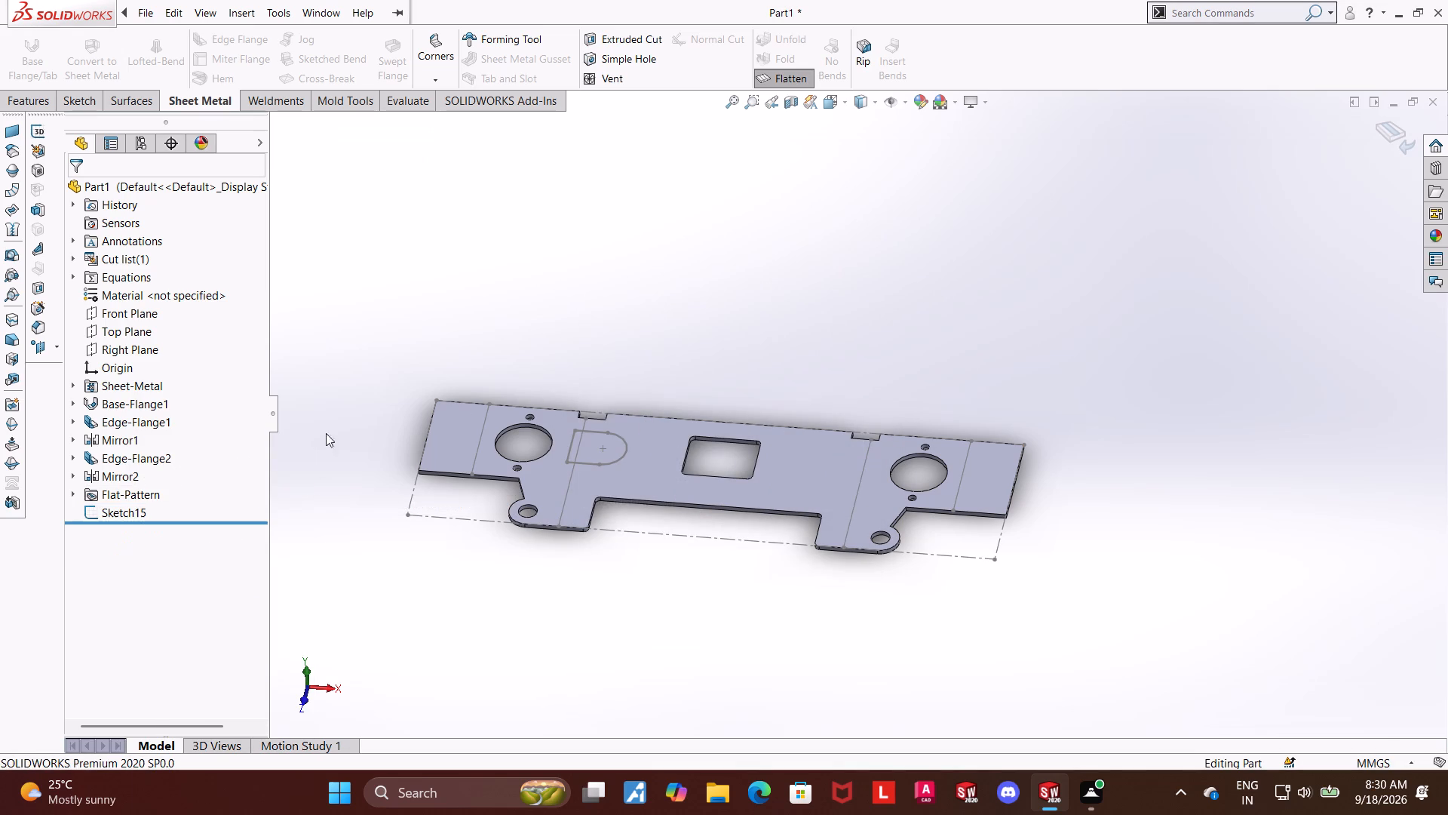
# Fold the bracket and start a new sketch on the base flange's upper face, viewed normal to the sketch plane.
pyautogui.click(774, 79)
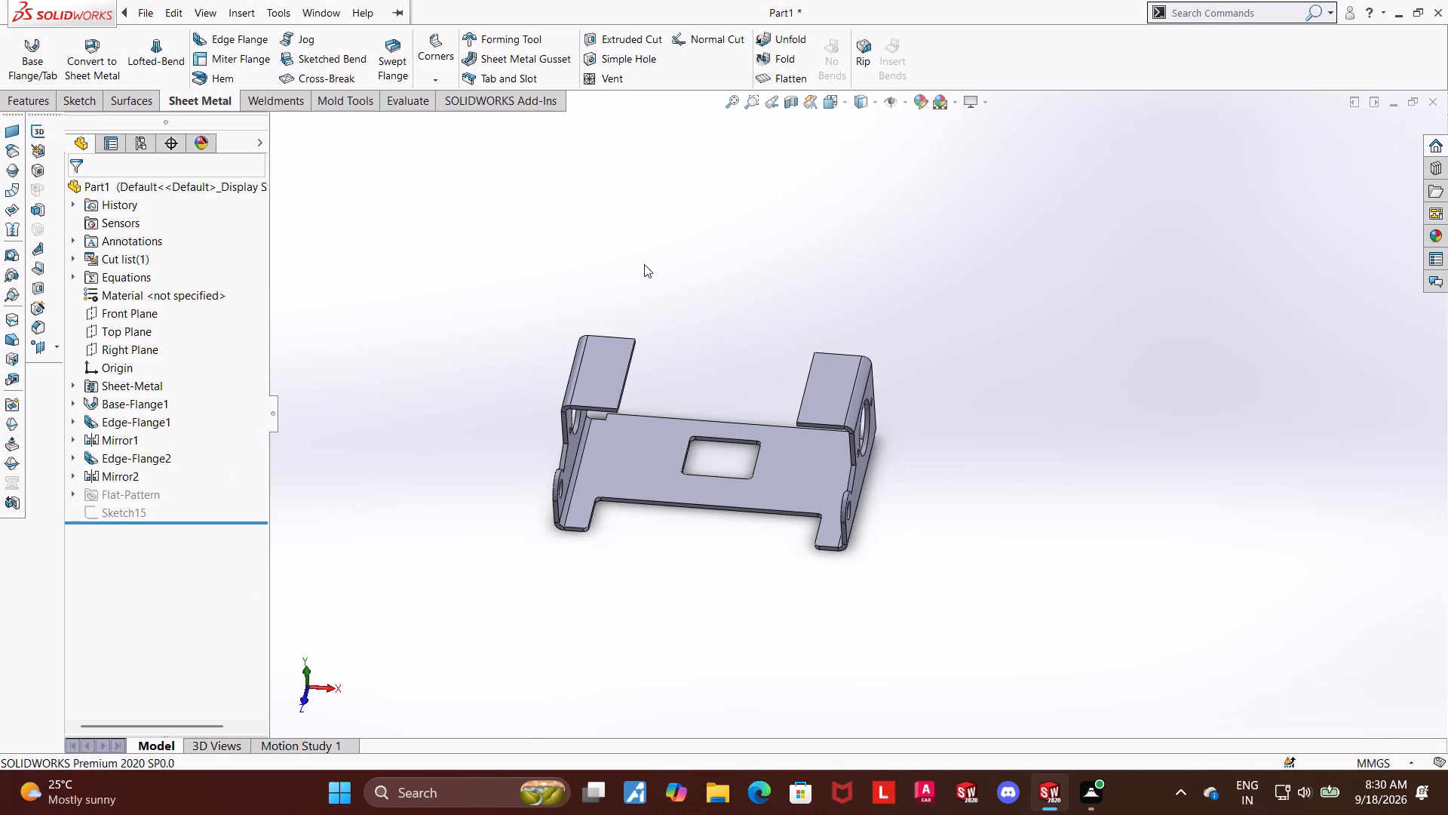
pyautogui.click(598, 301)
pyautogui.moveTo(790, 326); pyautogui.dragTo(808, 342, button='middle')
pyautogui.click(611, 451)
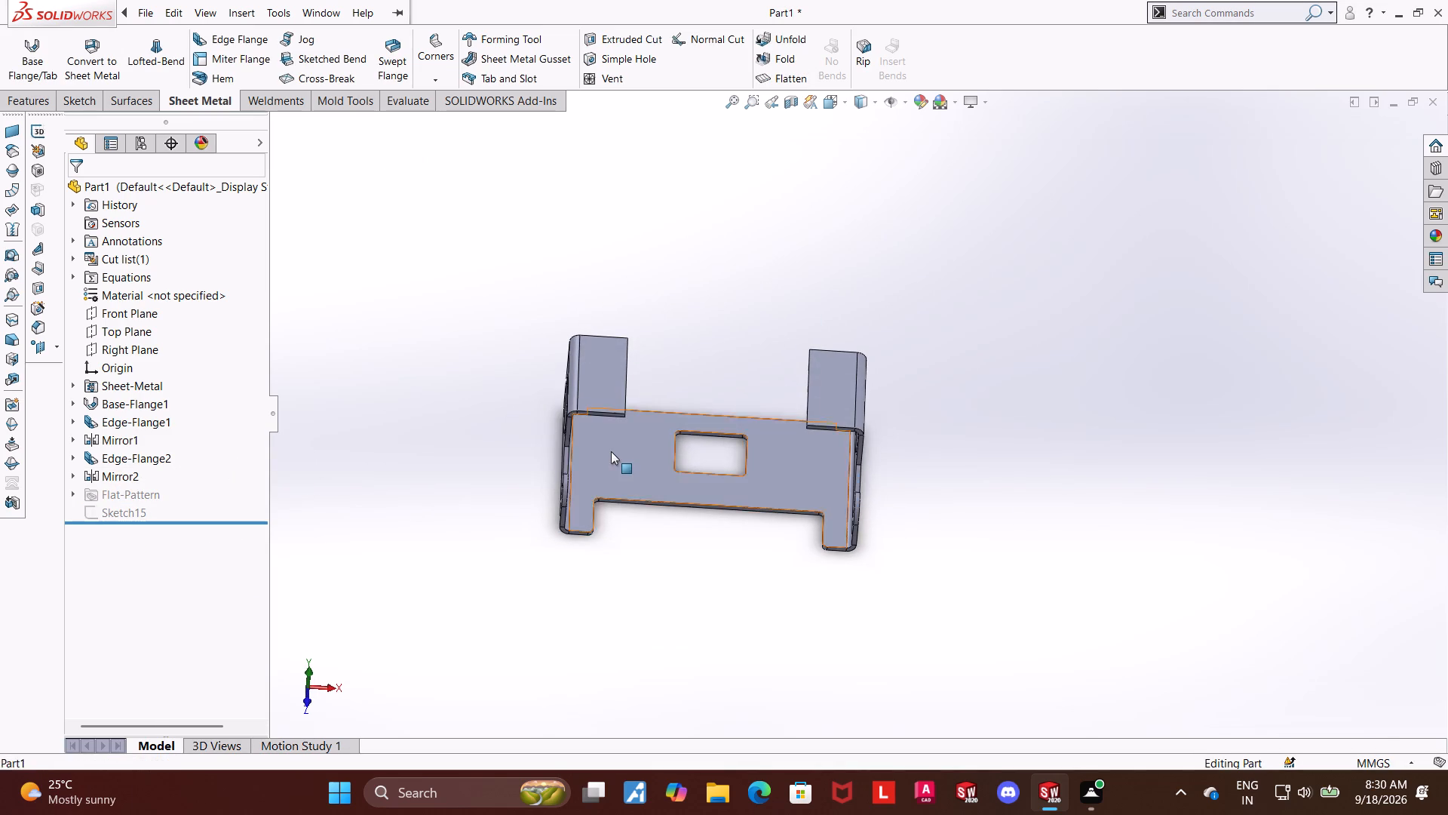
pyautogui.click(689, 404)
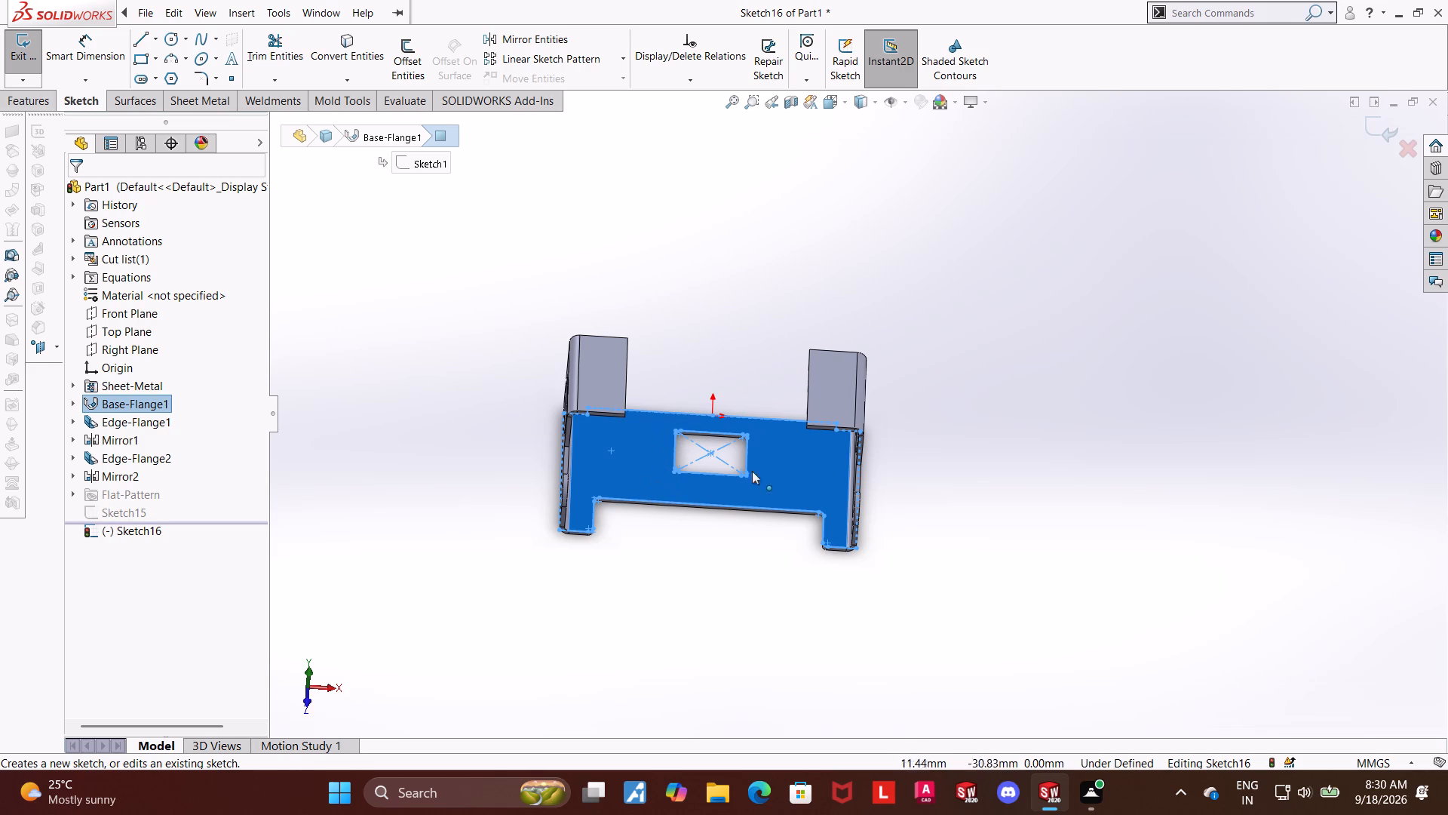
pyautogui.click(124, 534)
pyautogui.click(161, 515)
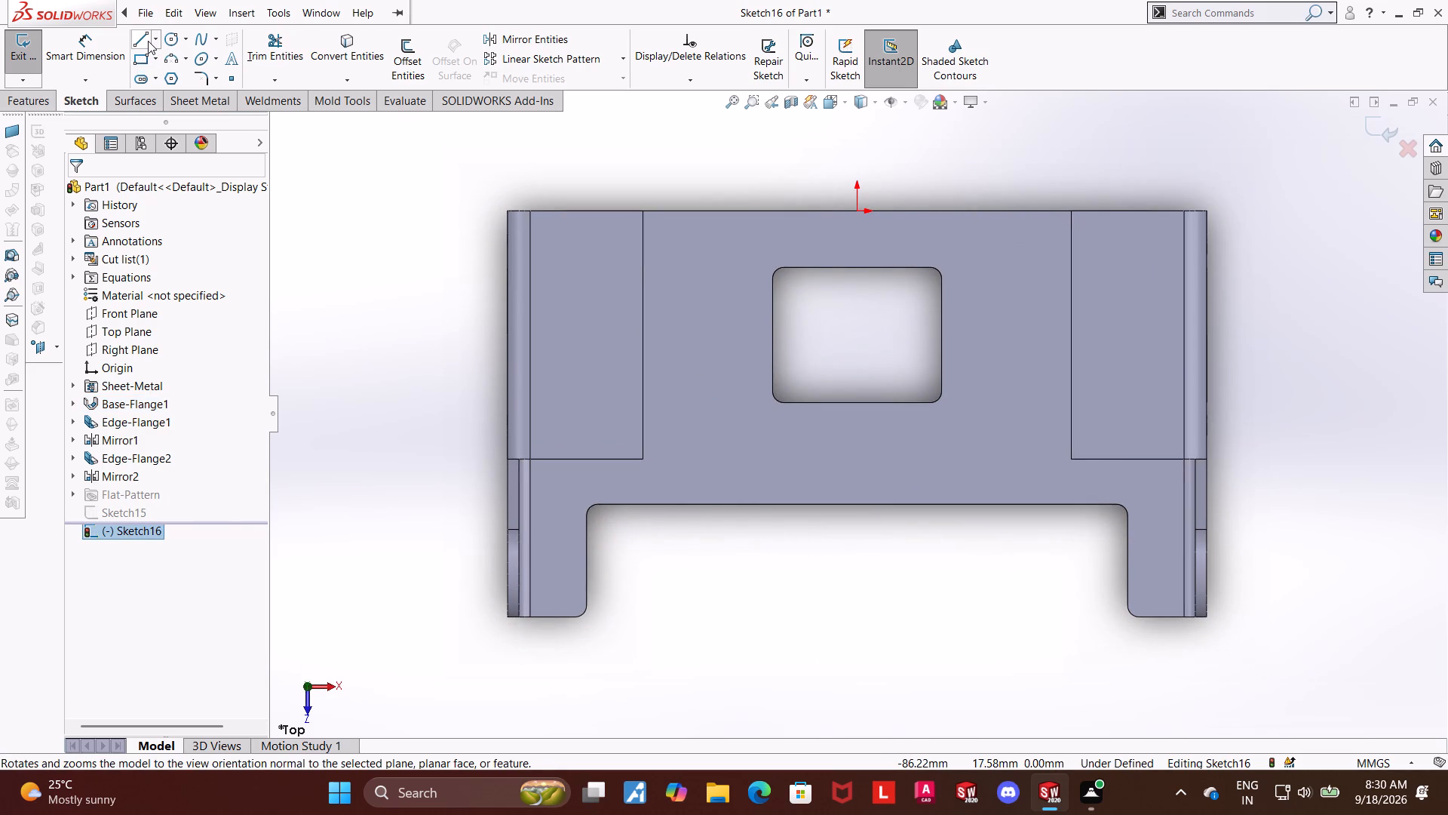
# Sketch a rectangle about 18 by 13 mm inward from the bracket's left outer edge and cap its inner end with a tangent semicircular arc.
pyautogui.click(144, 57)
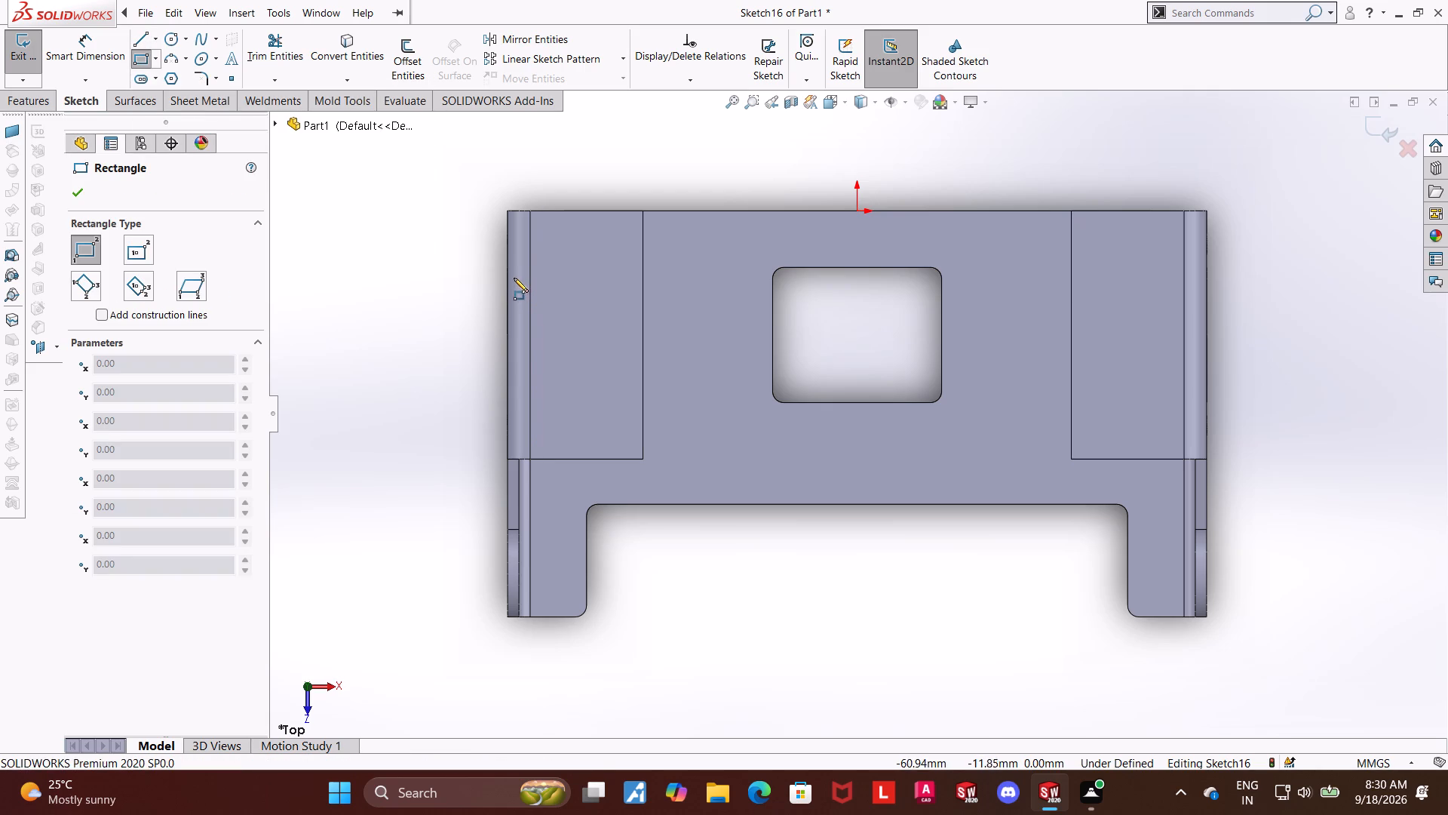
pyautogui.click(506, 269)
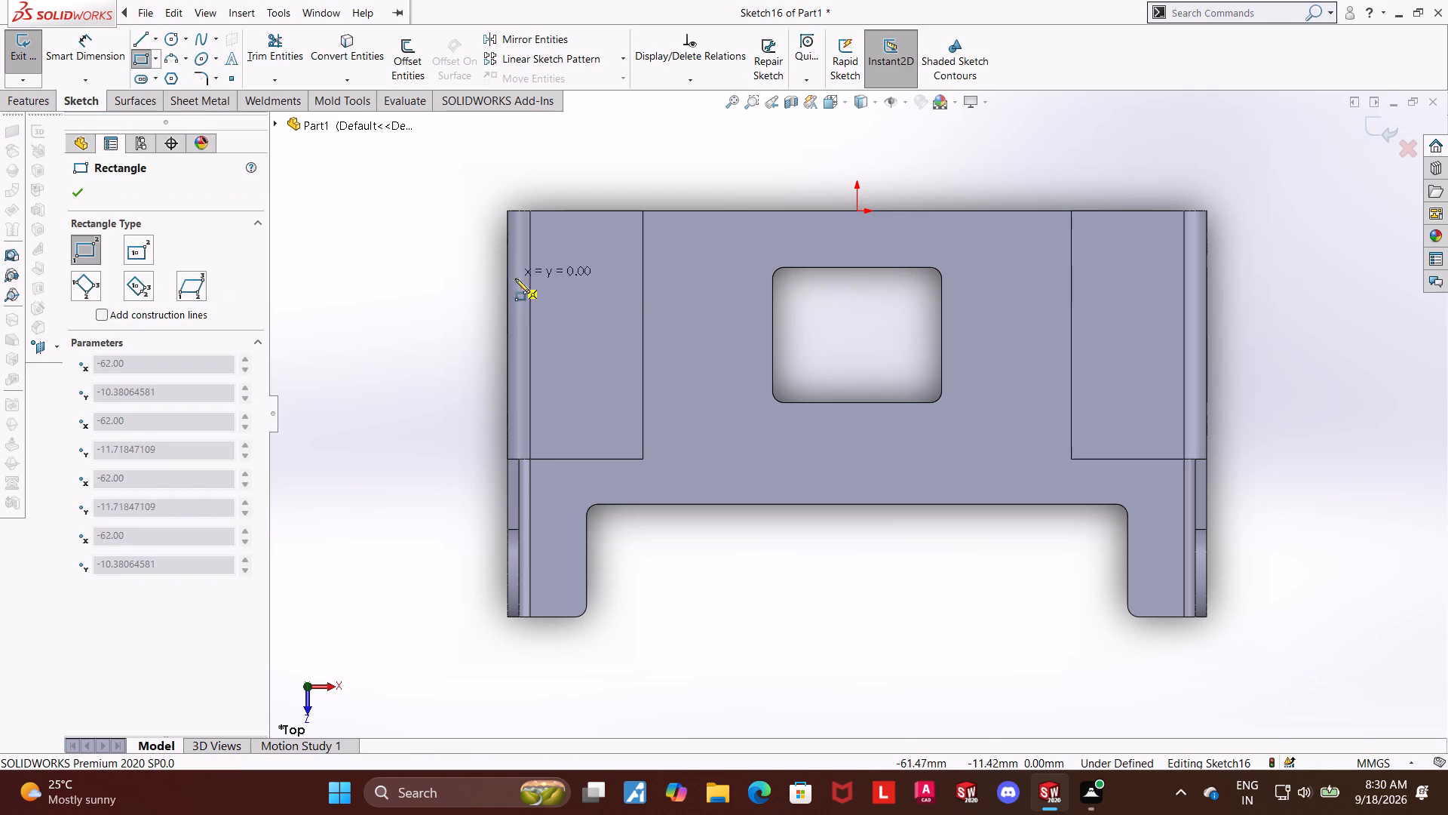
pyautogui.click(608, 344)
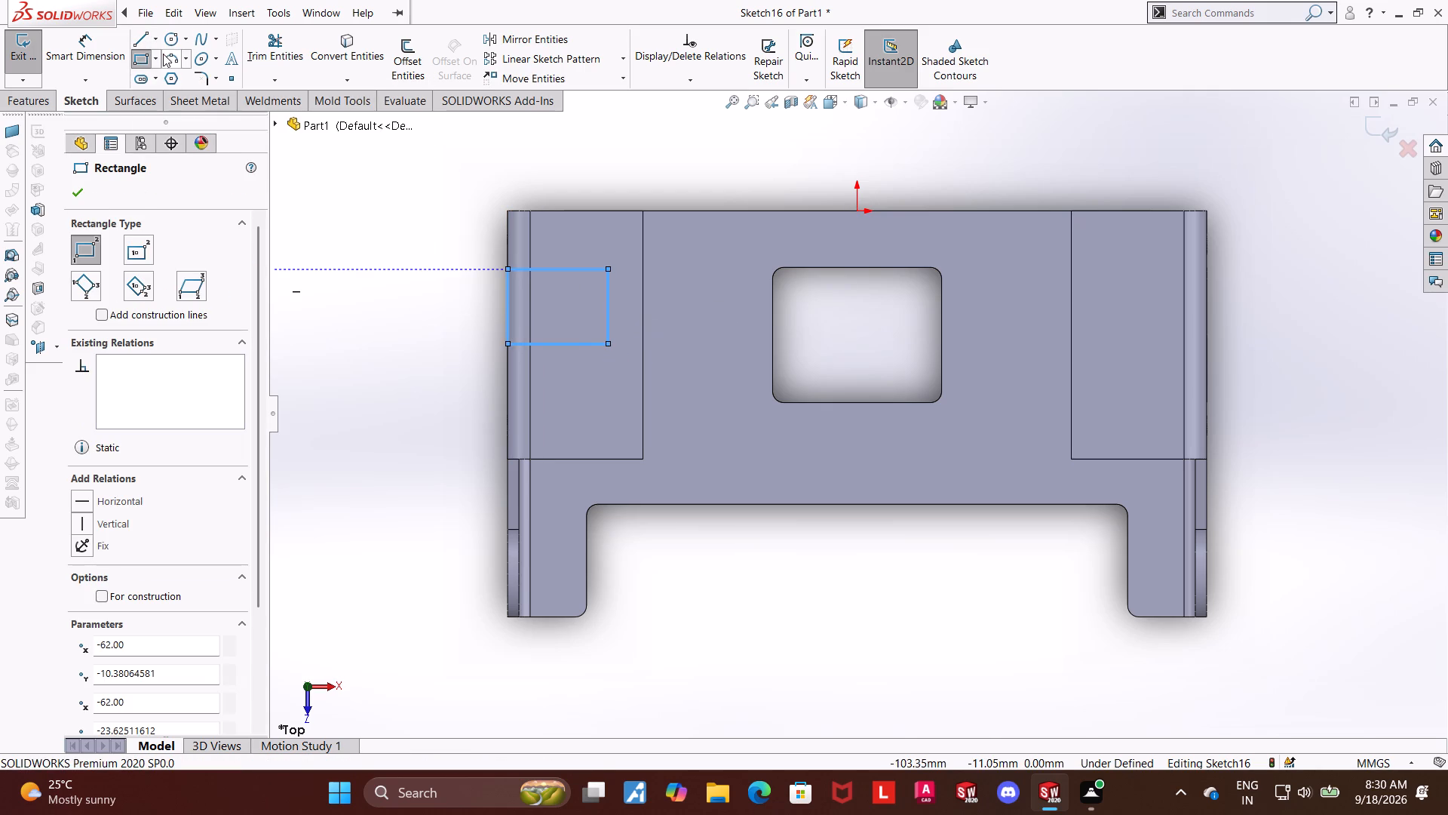
pyautogui.click(171, 54)
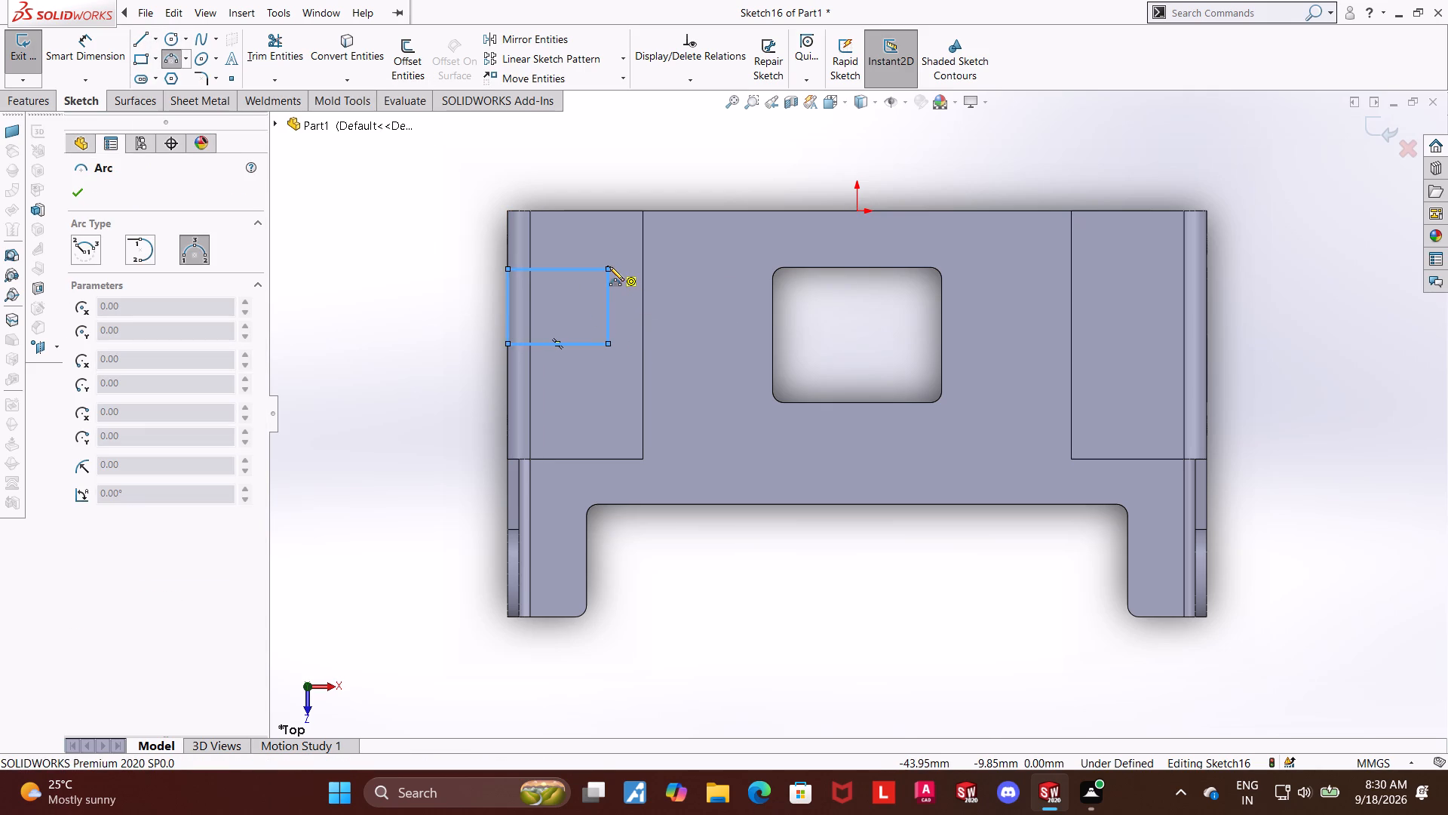
pyautogui.click(609, 266)
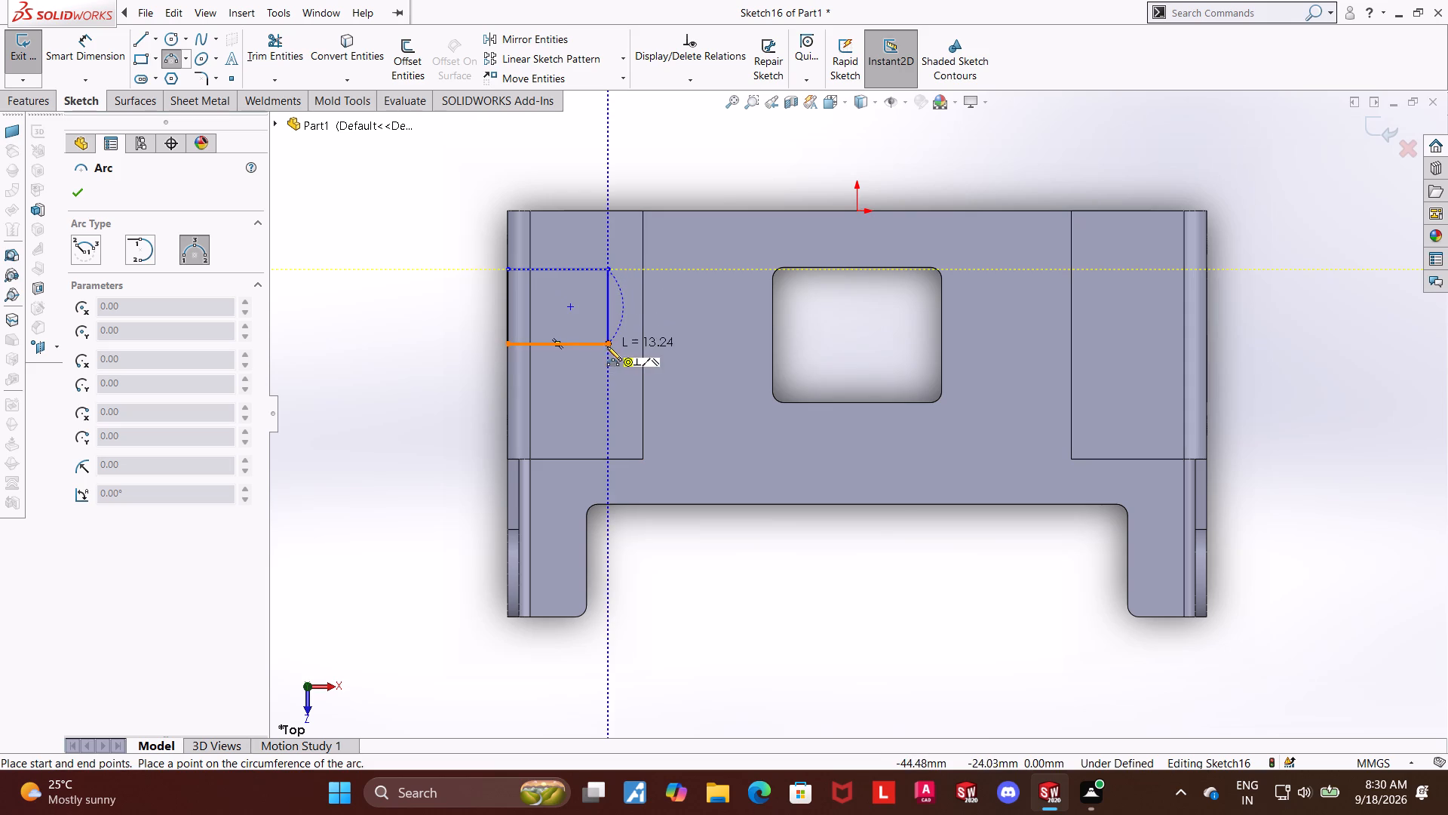
pyautogui.click(607, 346)
pyautogui.click(644, 319)
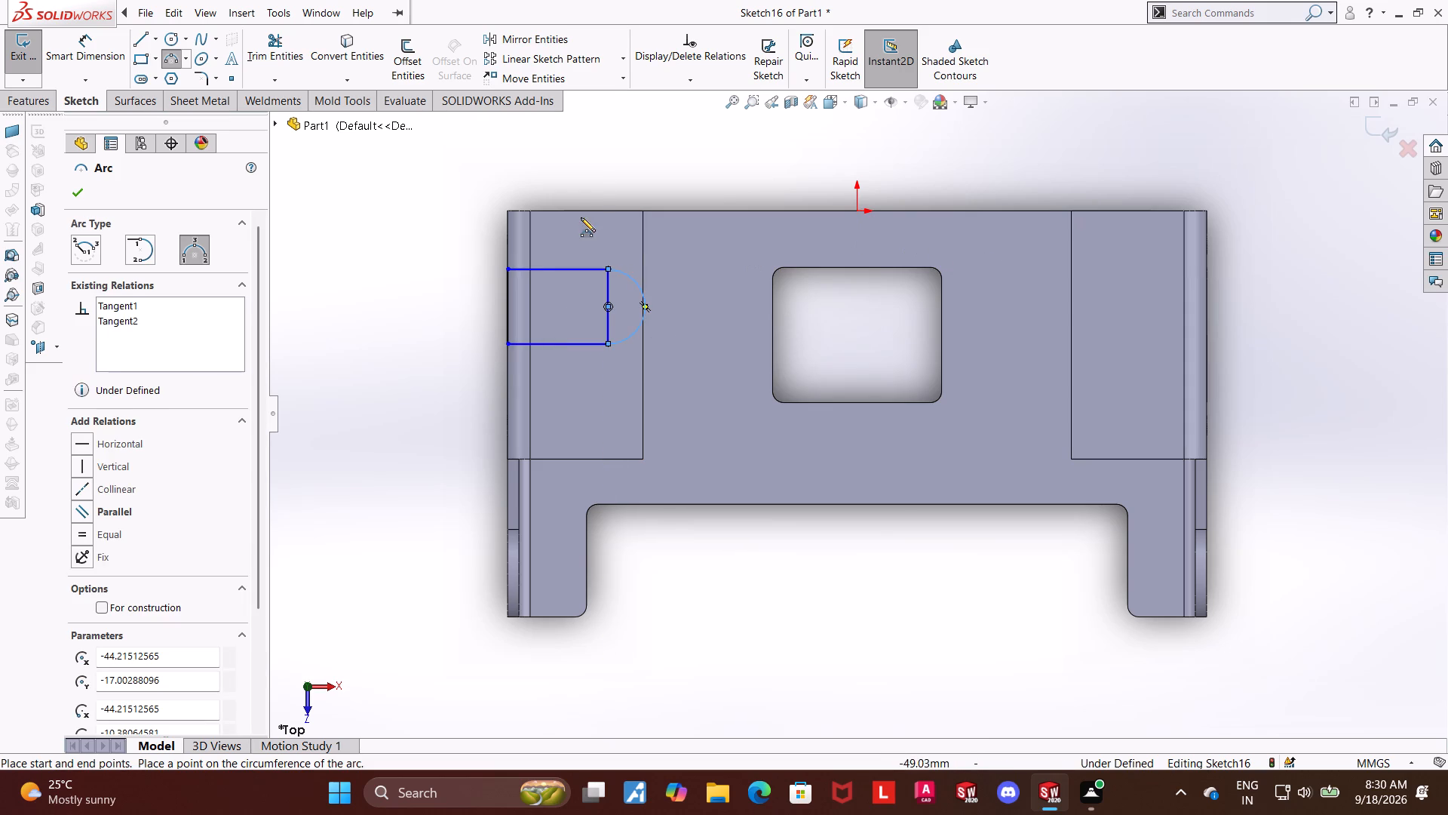
pyautogui.press('Escape')
# Dimension the arc's radius at 10 mm.
pyautogui.click(94, 65)
pyautogui.click(644, 321)
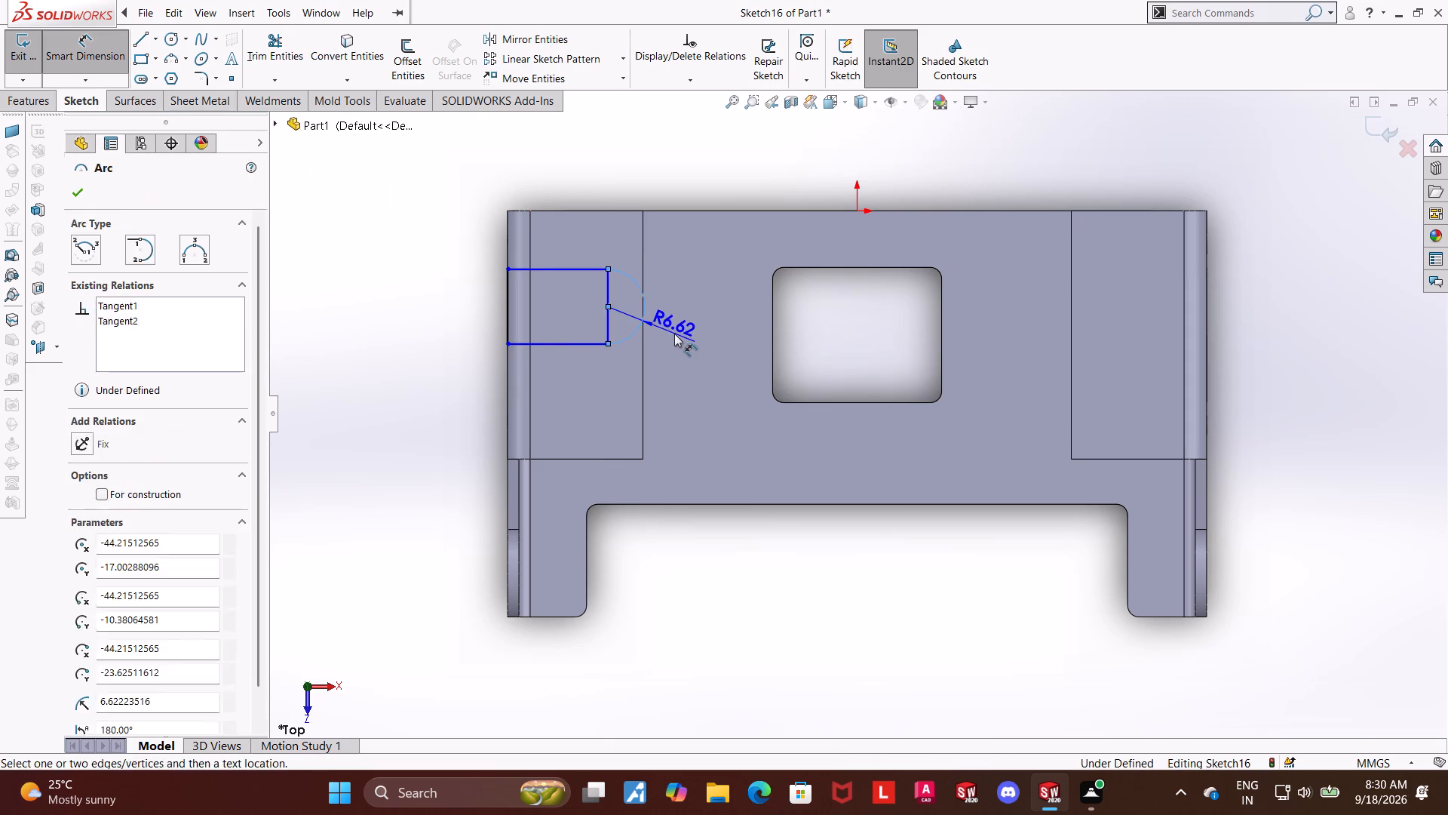
pyautogui.click(675, 334)
pyautogui.write('10')
pyautogui.press('Return')
pyautogui.press('\\')
pyautogui.press('Escape')
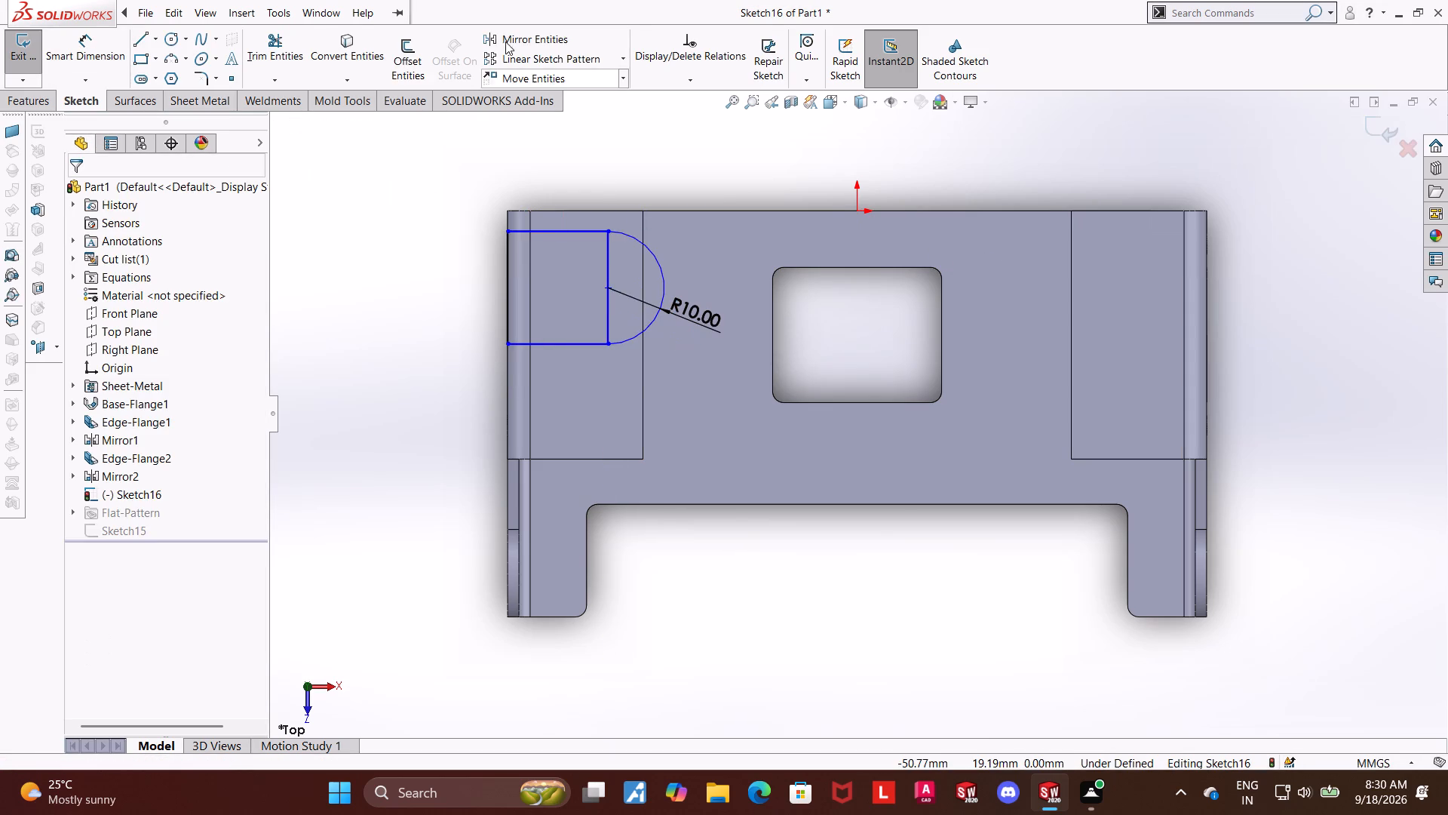
# Trim the rectangle's vertical line inside the arc to leave a single round-ended outline.
pyautogui.click(271, 41)
pyautogui.scroll(-3, 609, 244)
pyautogui.moveTo(673, 286); pyautogui.dragTo(633, 301)
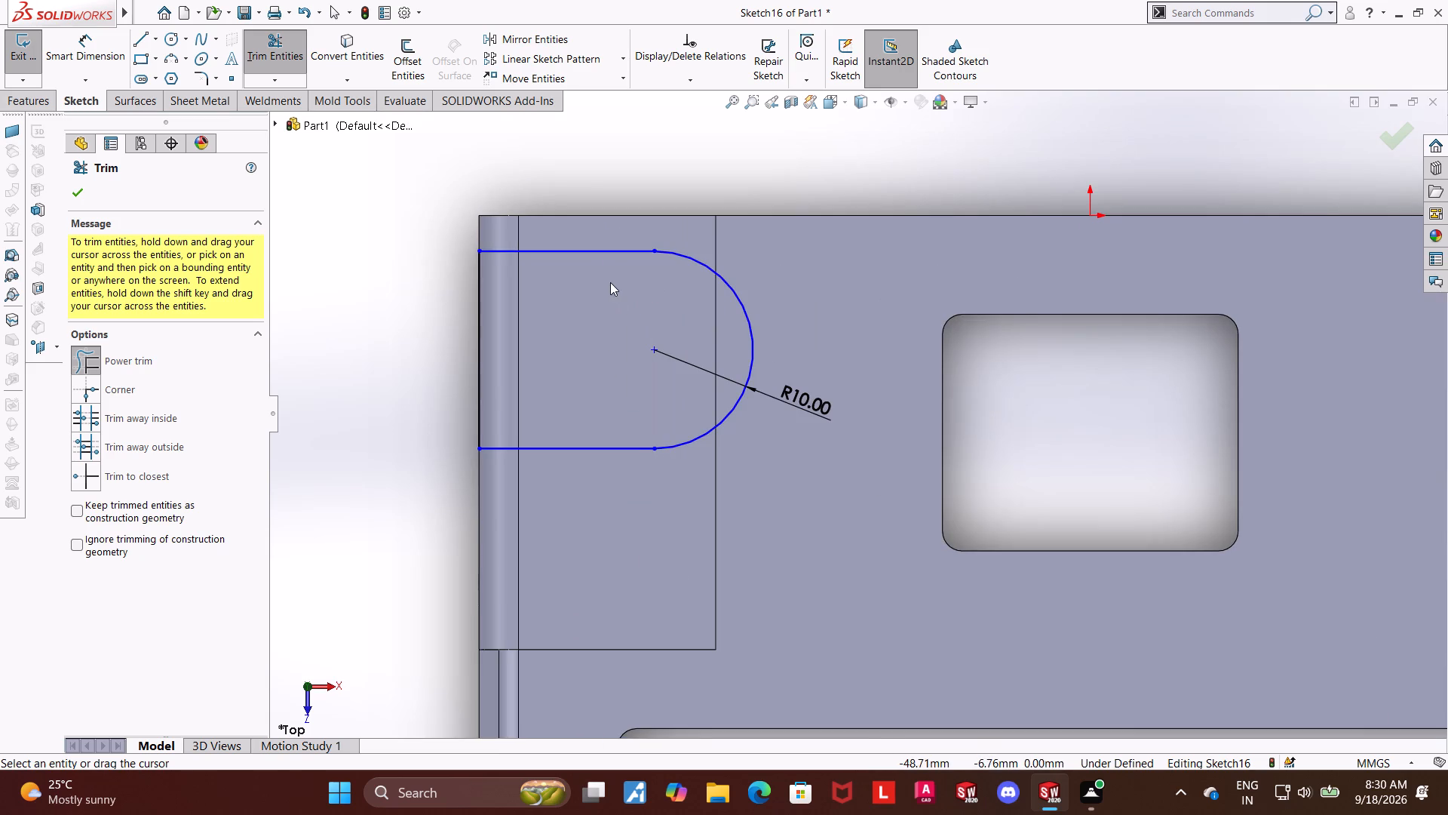
pyautogui.press('Escape')
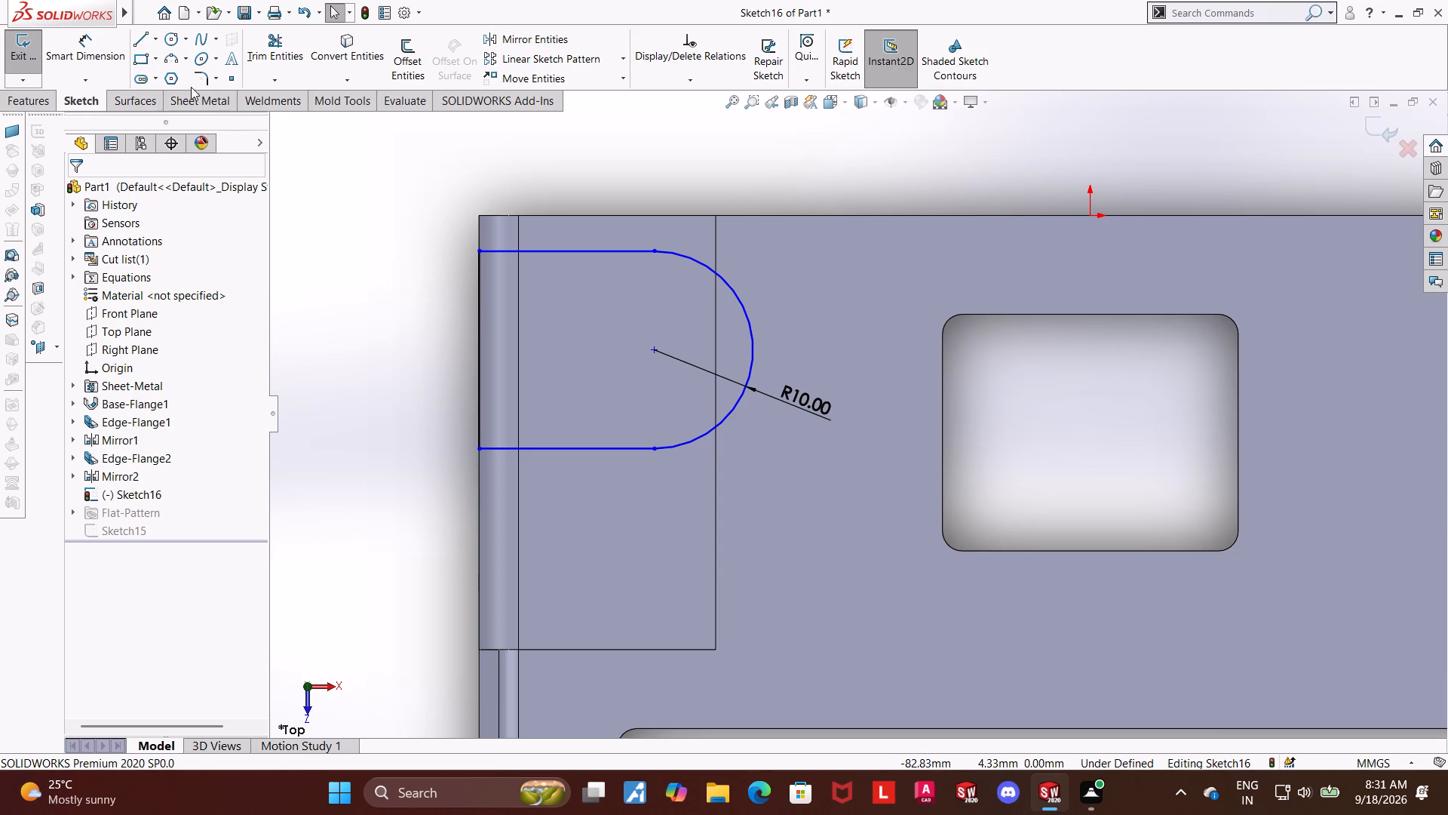
# Dimension the arc's centre 22 mm from the base's straight rear edge.
pyautogui.click(75, 51)
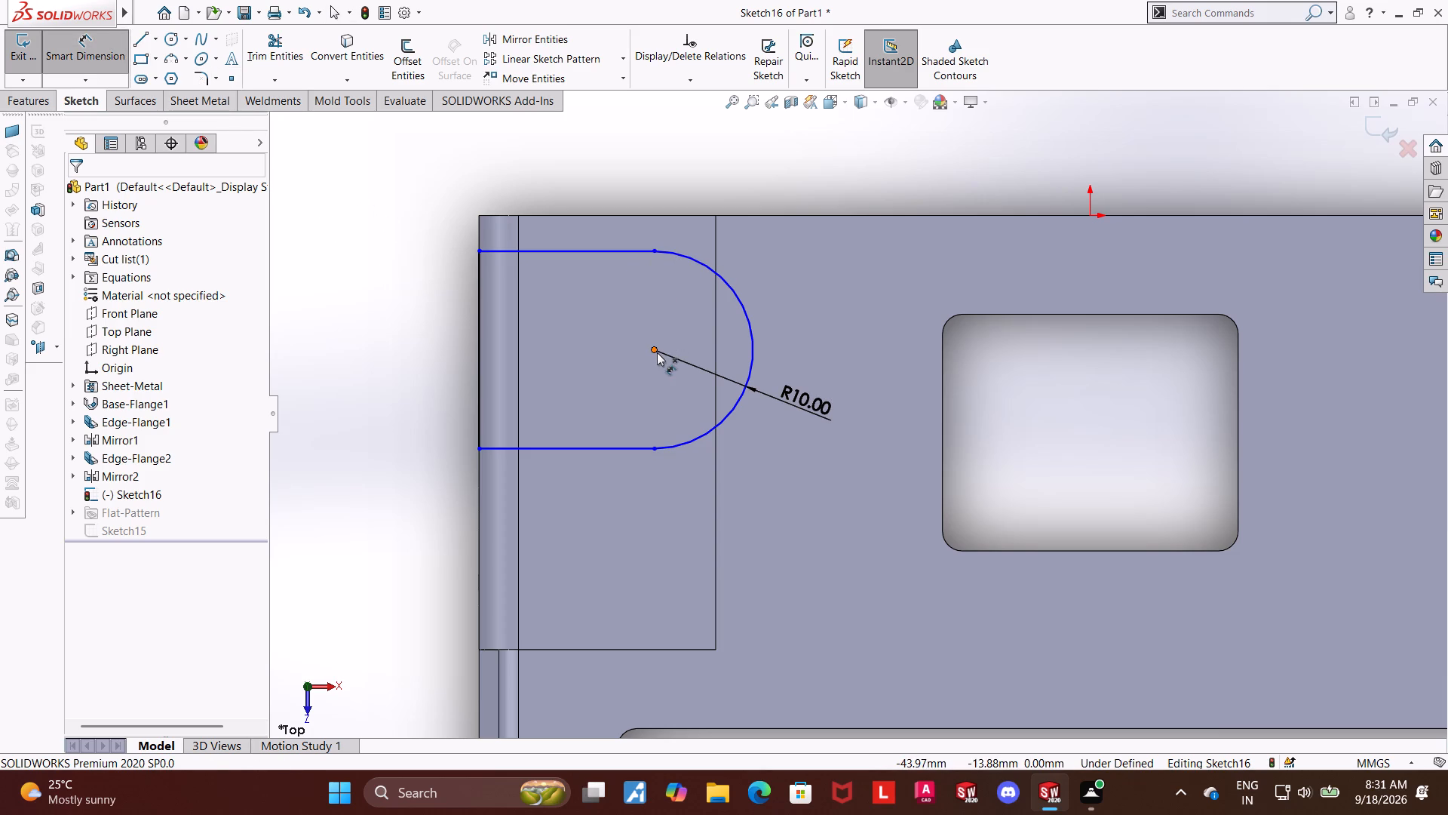
pyautogui.click(657, 352)
pyautogui.click(760, 217)
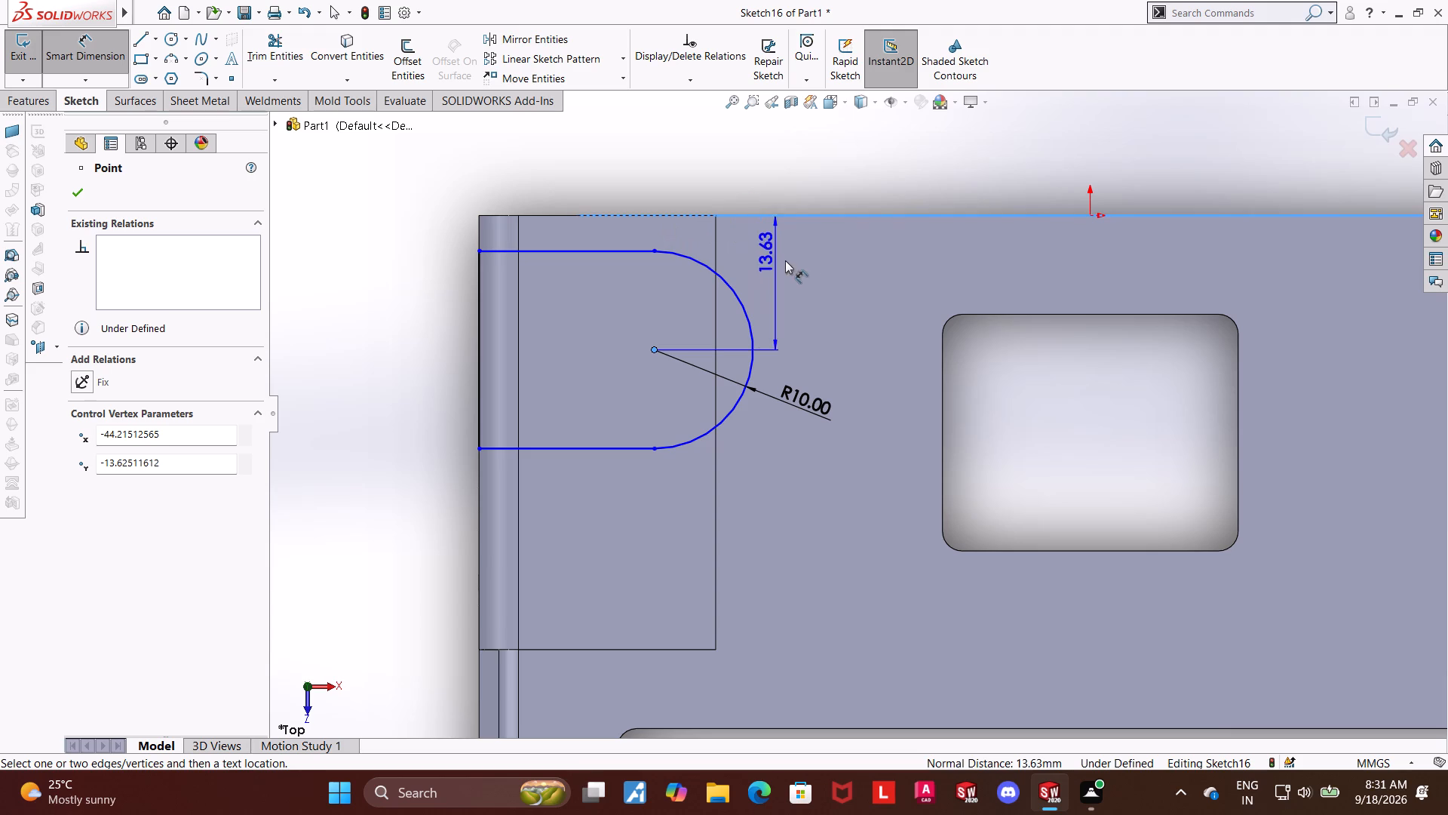
pyautogui.click(814, 263)
pyautogui.write('22')
pyautogui.press('Return')
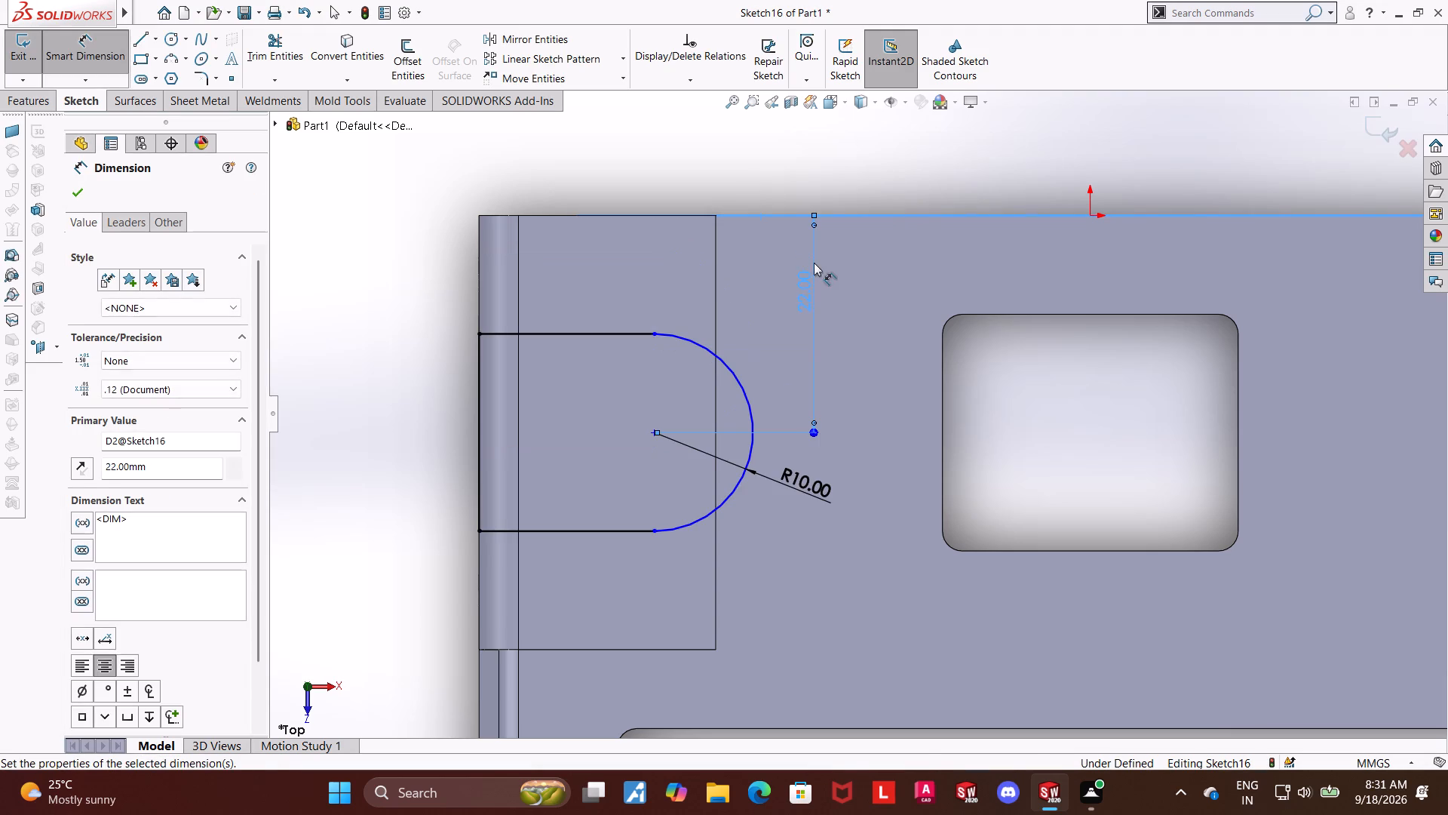
pyautogui.click(831, 162)
# Dimension the arc's centre 2 mm from the side edge of the bend-relief notch at the base's rear left corner.
pyautogui.scroll(1, 839, 183)
pyautogui.moveTo(827, 162); pyautogui.dragTo(821, 22, button='middle')
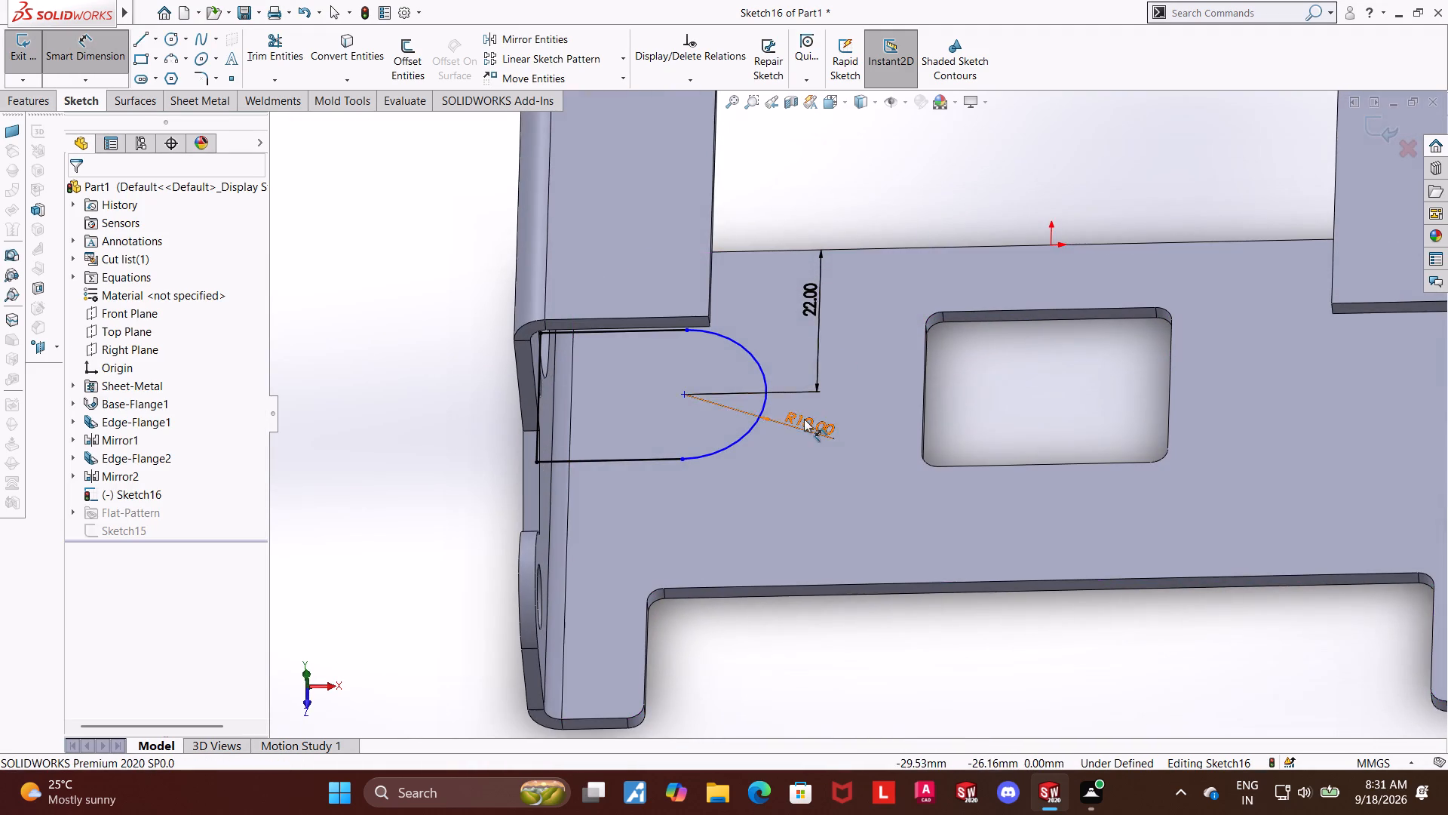
pyautogui.scroll(-4, 804, 419)
pyautogui.scroll(2, 766, 355)
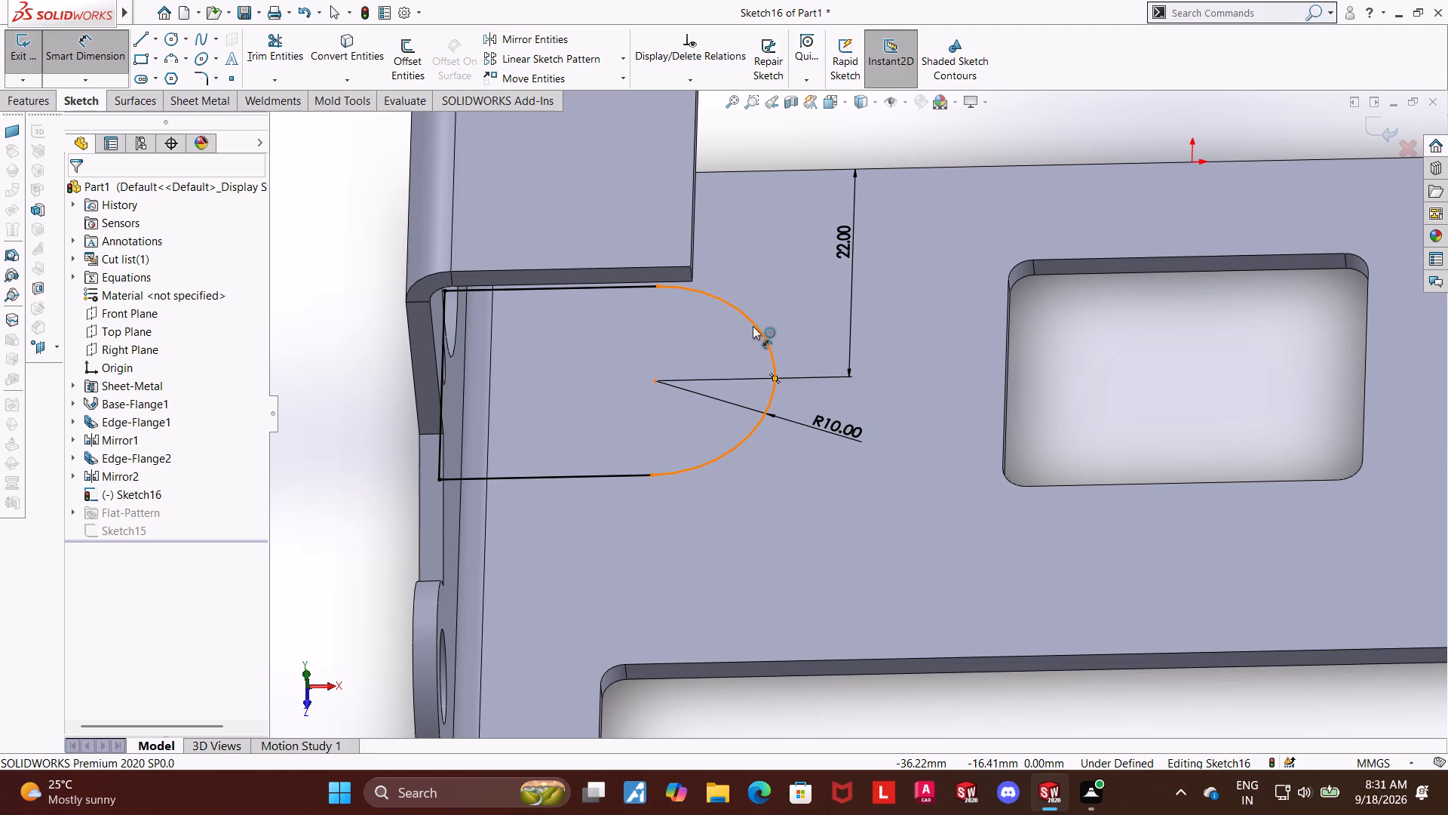
pyautogui.scroll(-3, 797, 336)
pyautogui.scroll(4, 726, 332)
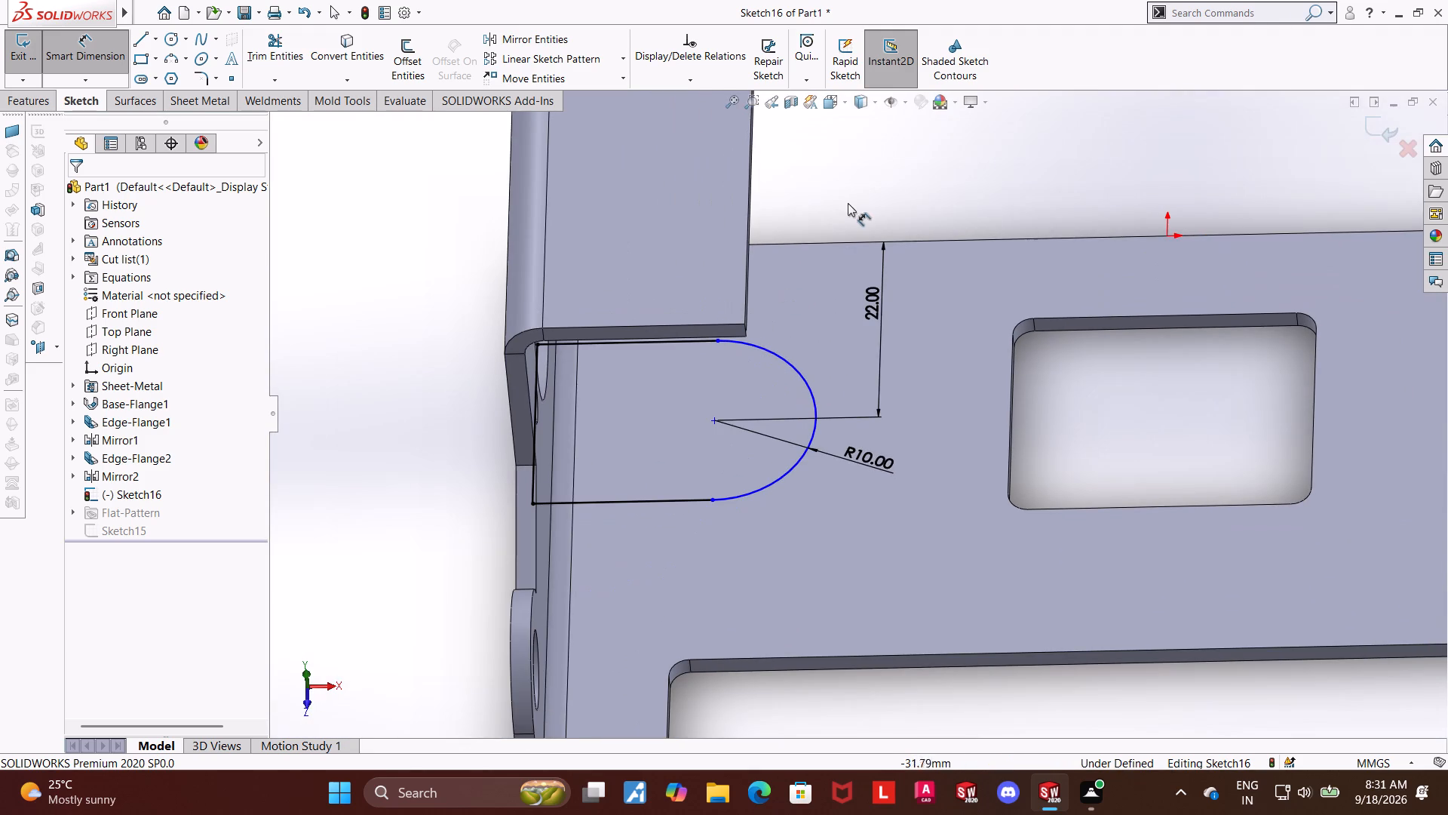
pyautogui.click(718, 424)
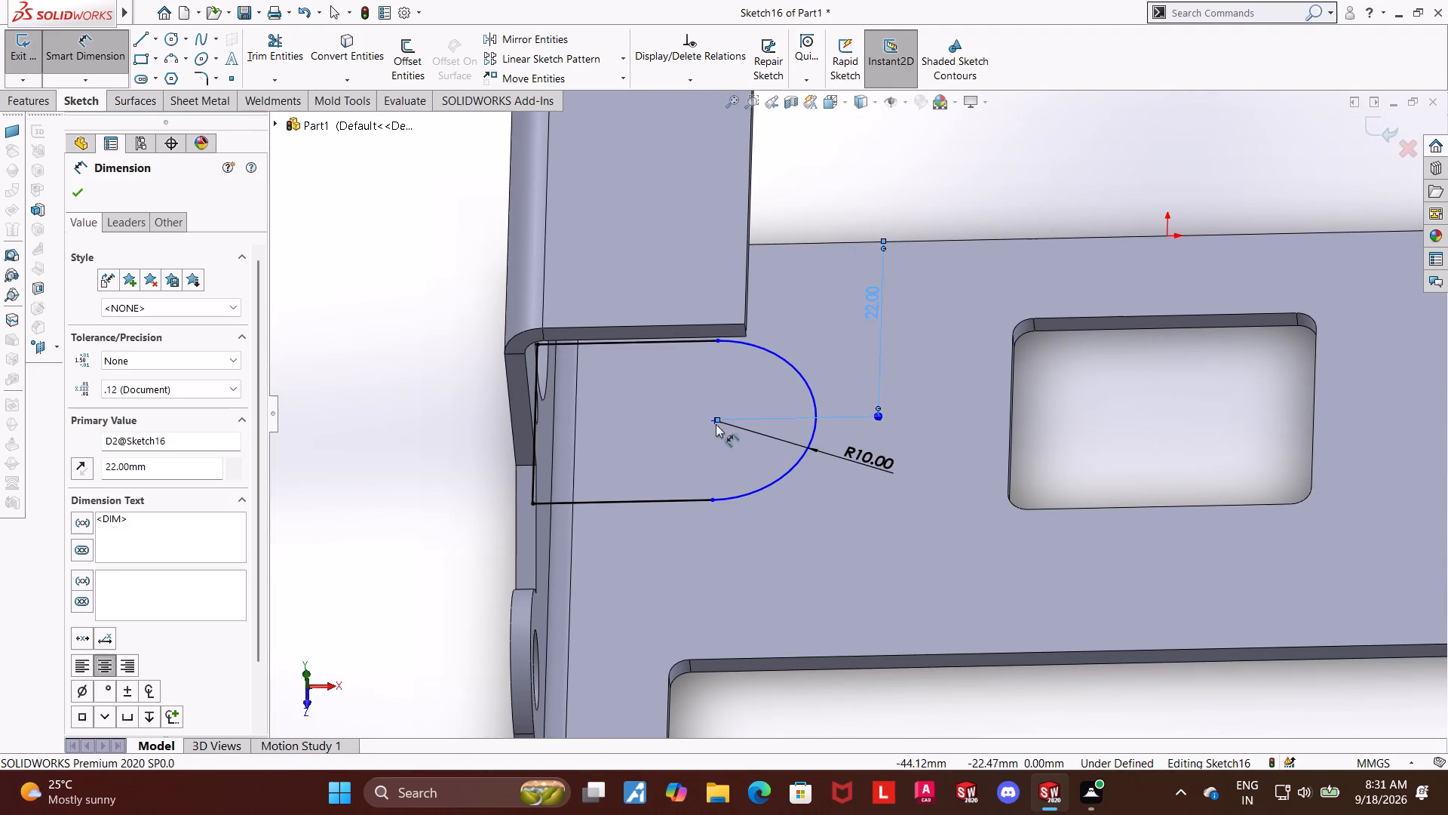
pyautogui.press('Escape')
pyautogui.click(94, 64)
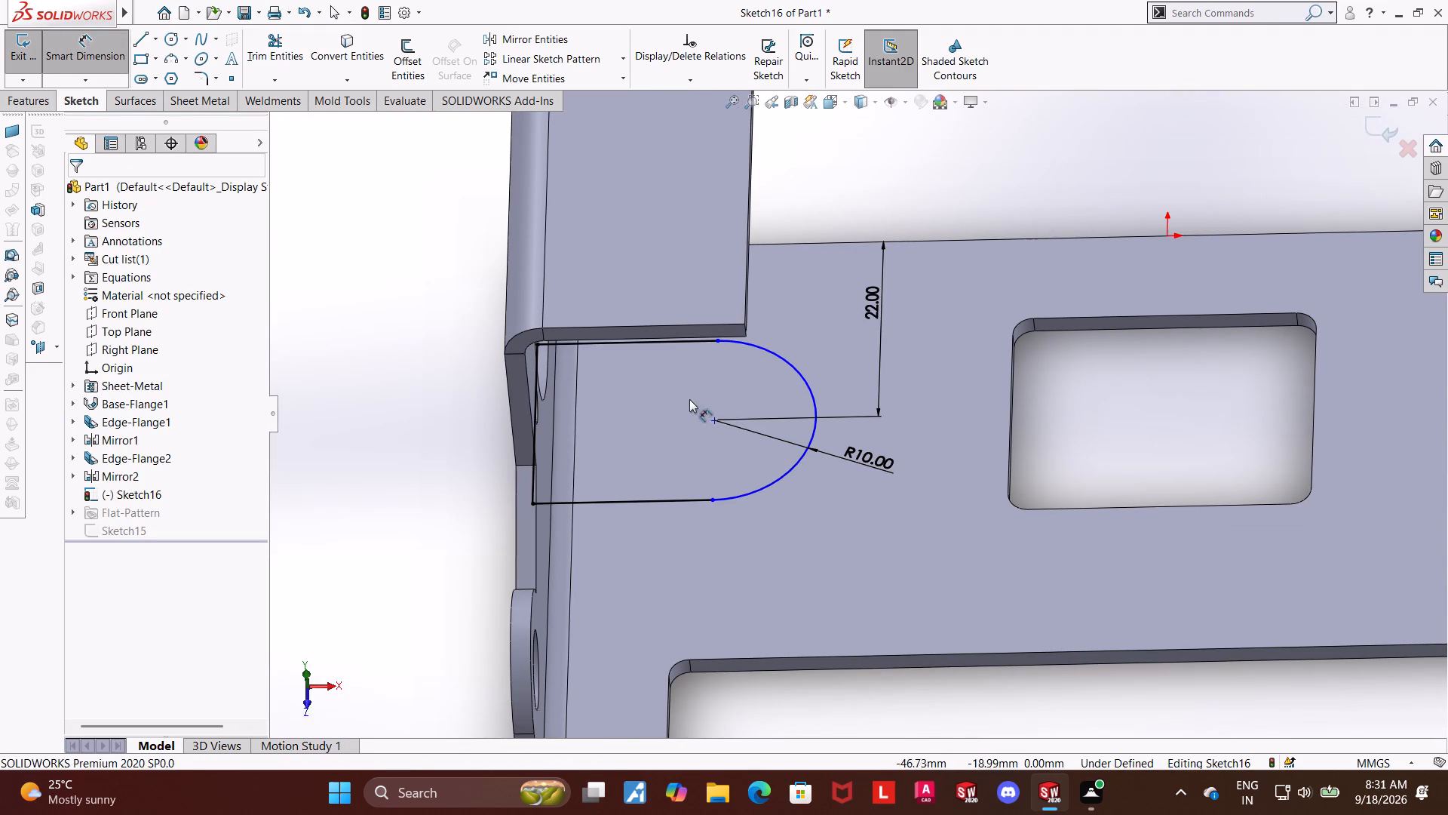
pyautogui.click(712, 421)
pyautogui.scroll(-4, 756, 346)
pyautogui.moveTo(852, 291); pyautogui.dragTo(854, 248, button='middle')
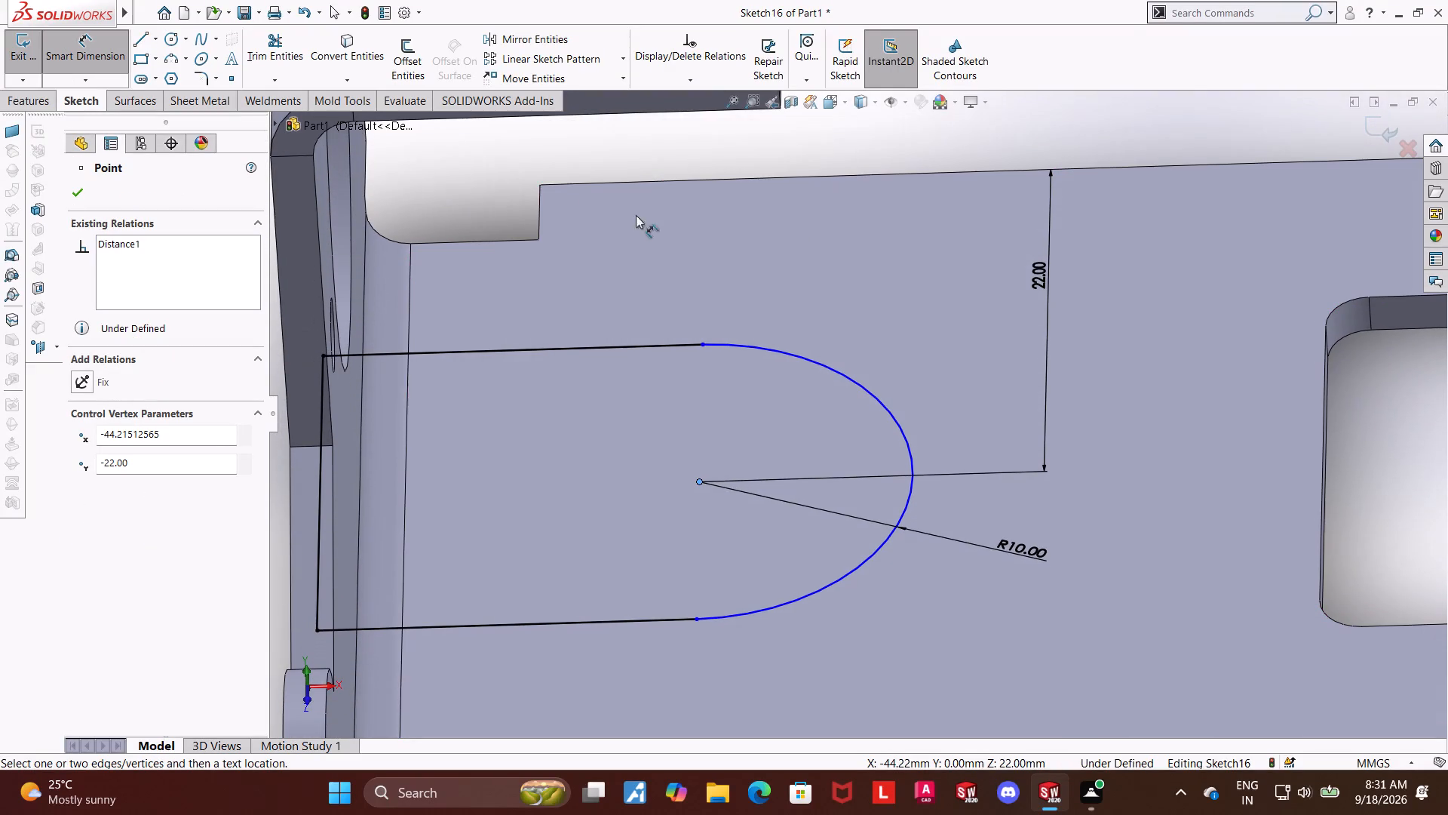
pyautogui.click(542, 220)
pyautogui.click(539, 220)
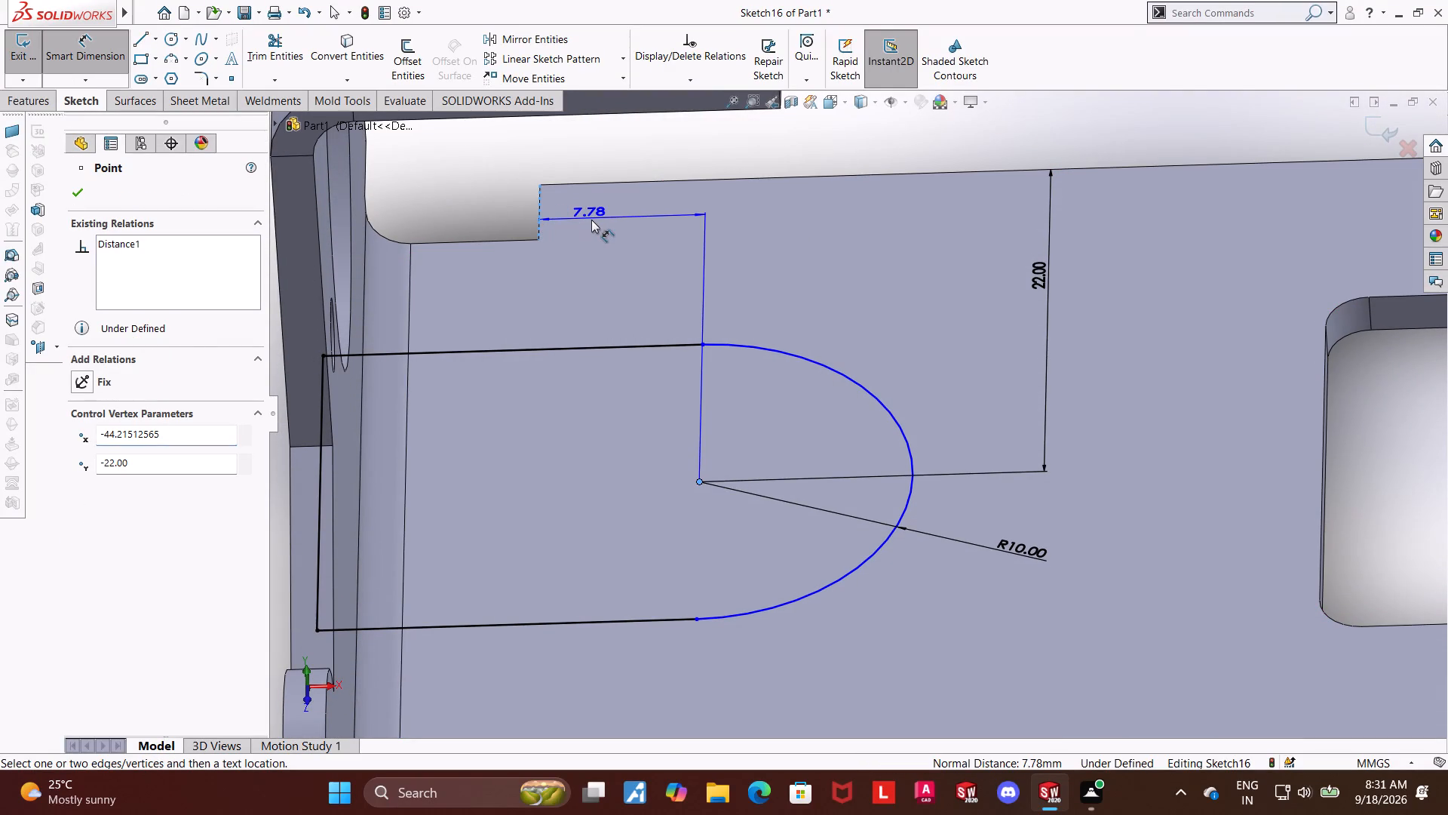
pyautogui.click(591, 220)
pyautogui.press('2')
pyautogui.press('Return')
# Close the sketch and make a blind Extruded Cut of the round-ended outline, linked to the sheet thickness with normal cut.
pyautogui.scroll(8, 530, 317)
pyautogui.click(538, 429)
pyautogui.scroll(1, 557, 439)
pyautogui.moveTo(512, 448); pyautogui.dragTo(528, 484, button='middle')
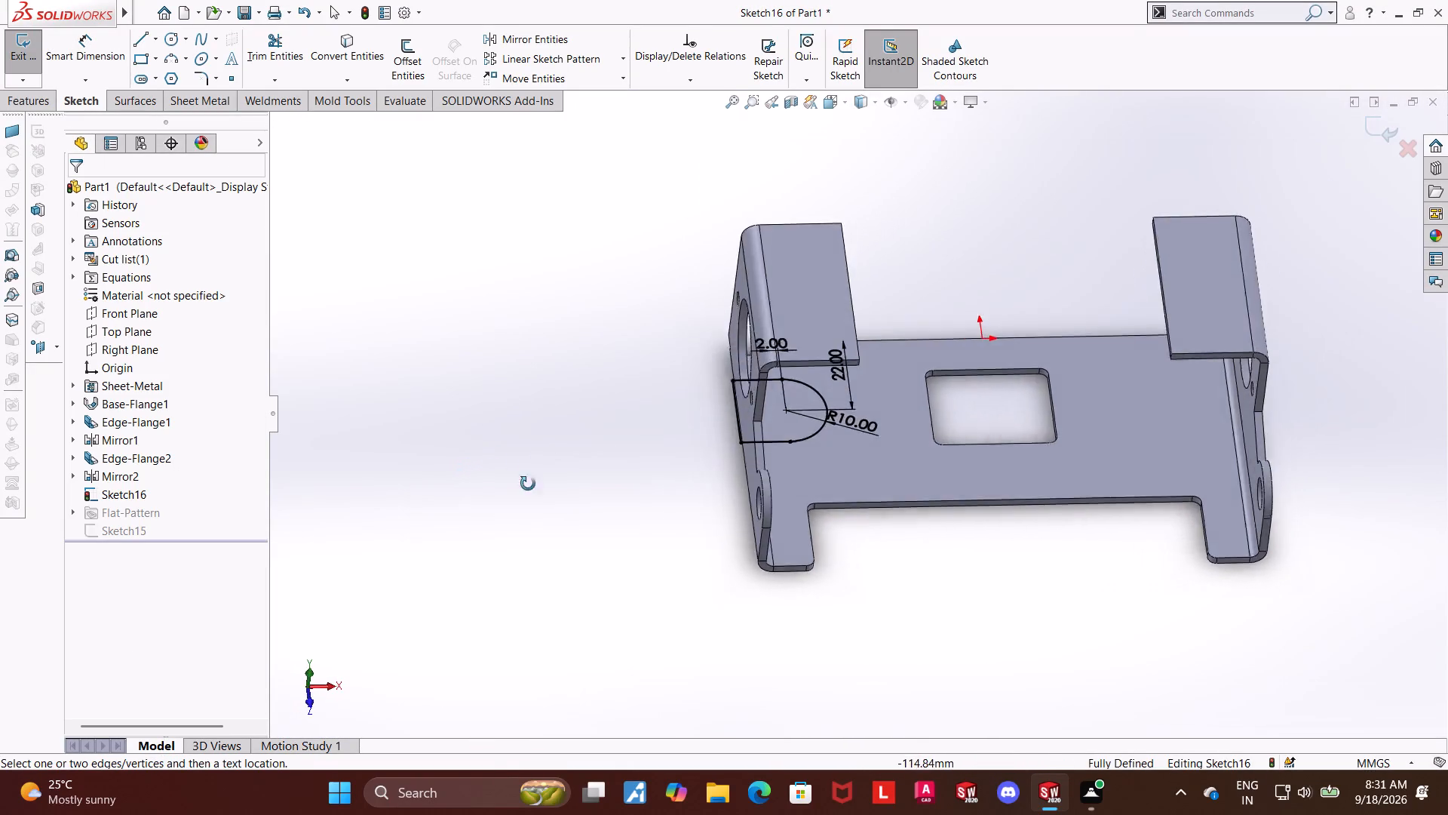
pyautogui.moveTo(528, 484); pyautogui.dragTo(499, 479, button='middle')
pyautogui.scroll(-9, 804, 404)
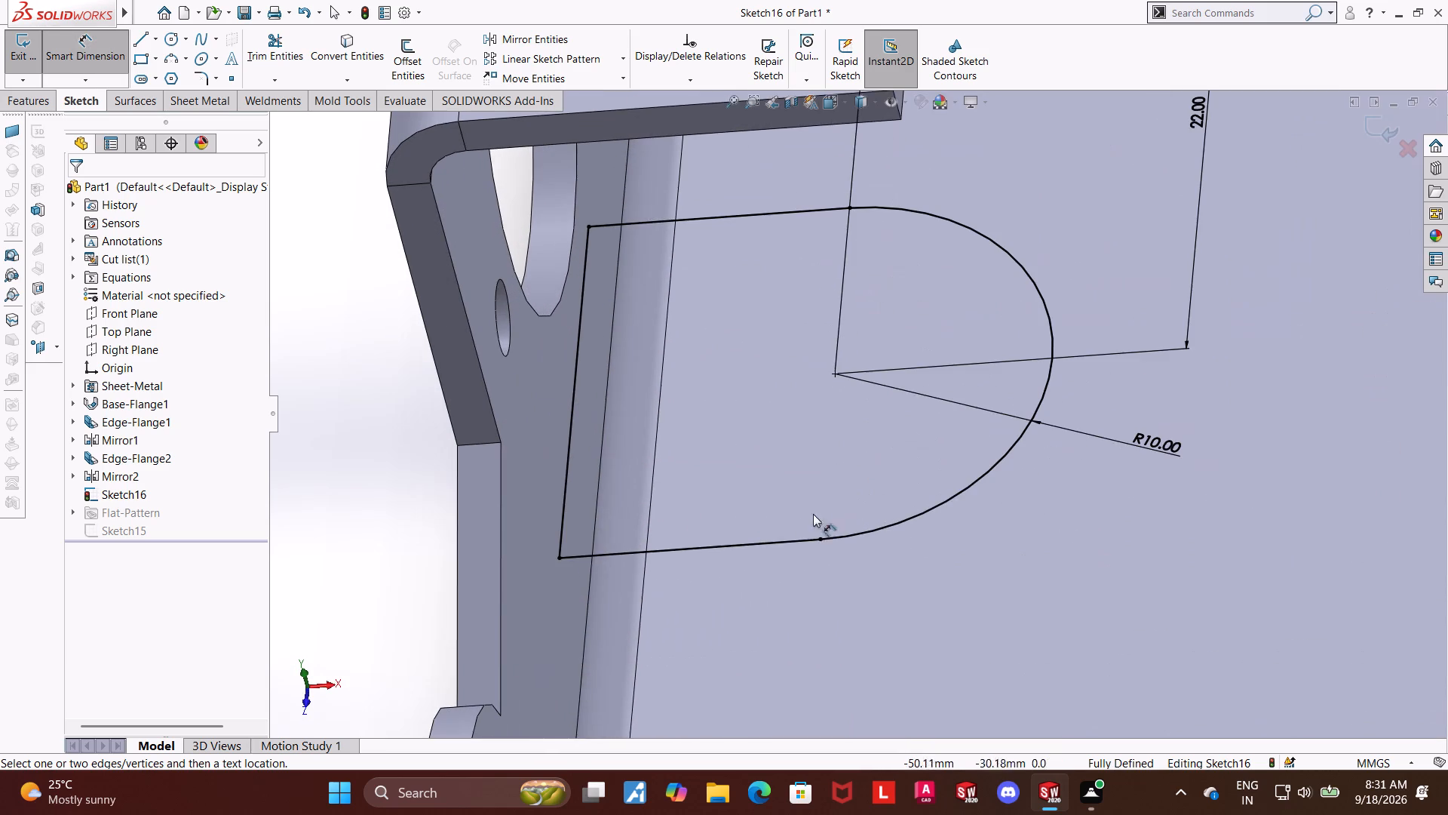
pyautogui.moveTo(310, 561); pyautogui.dragTo(321, 552, button='middle')
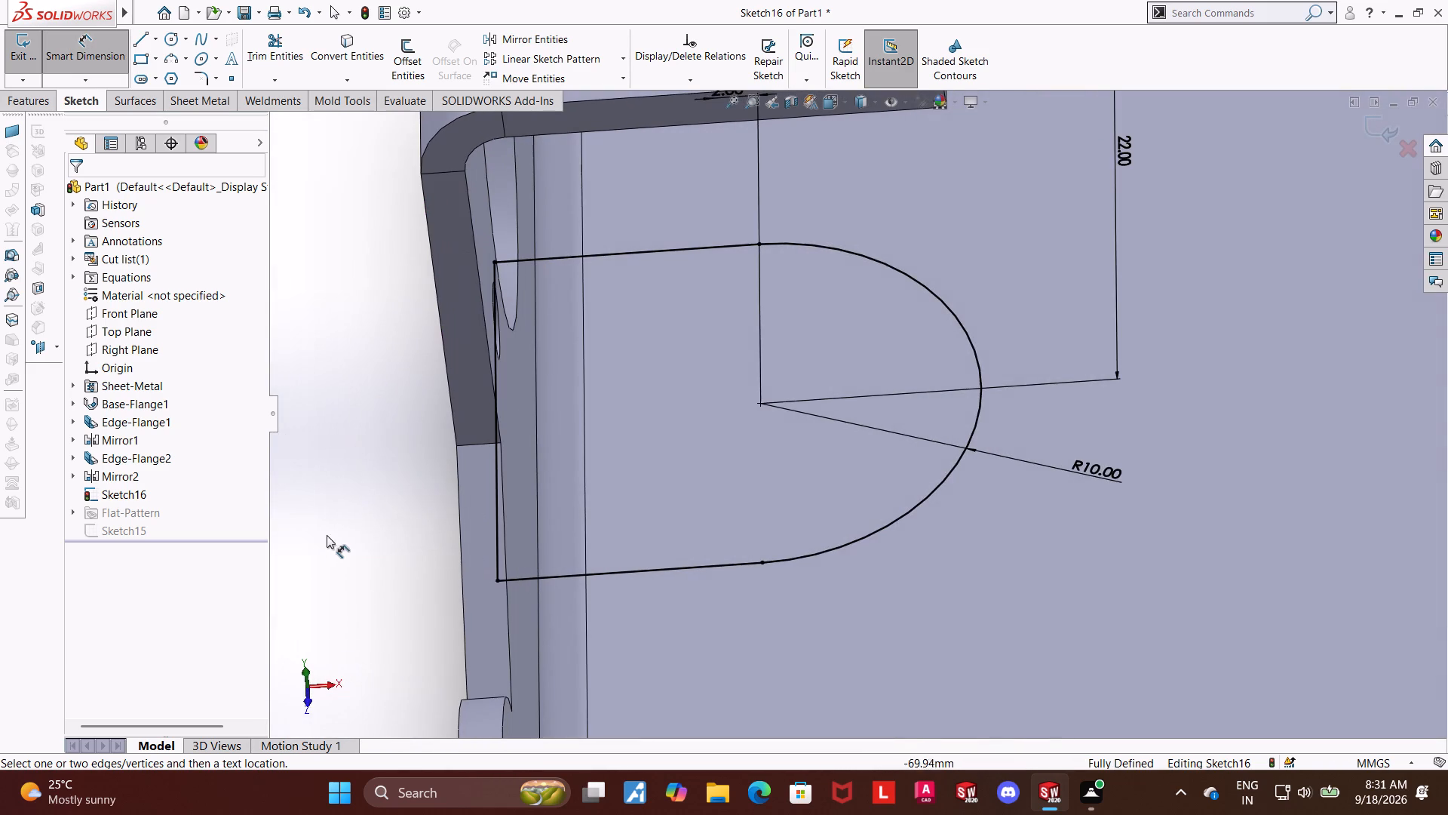
pyautogui.scroll(8, 817, 284)
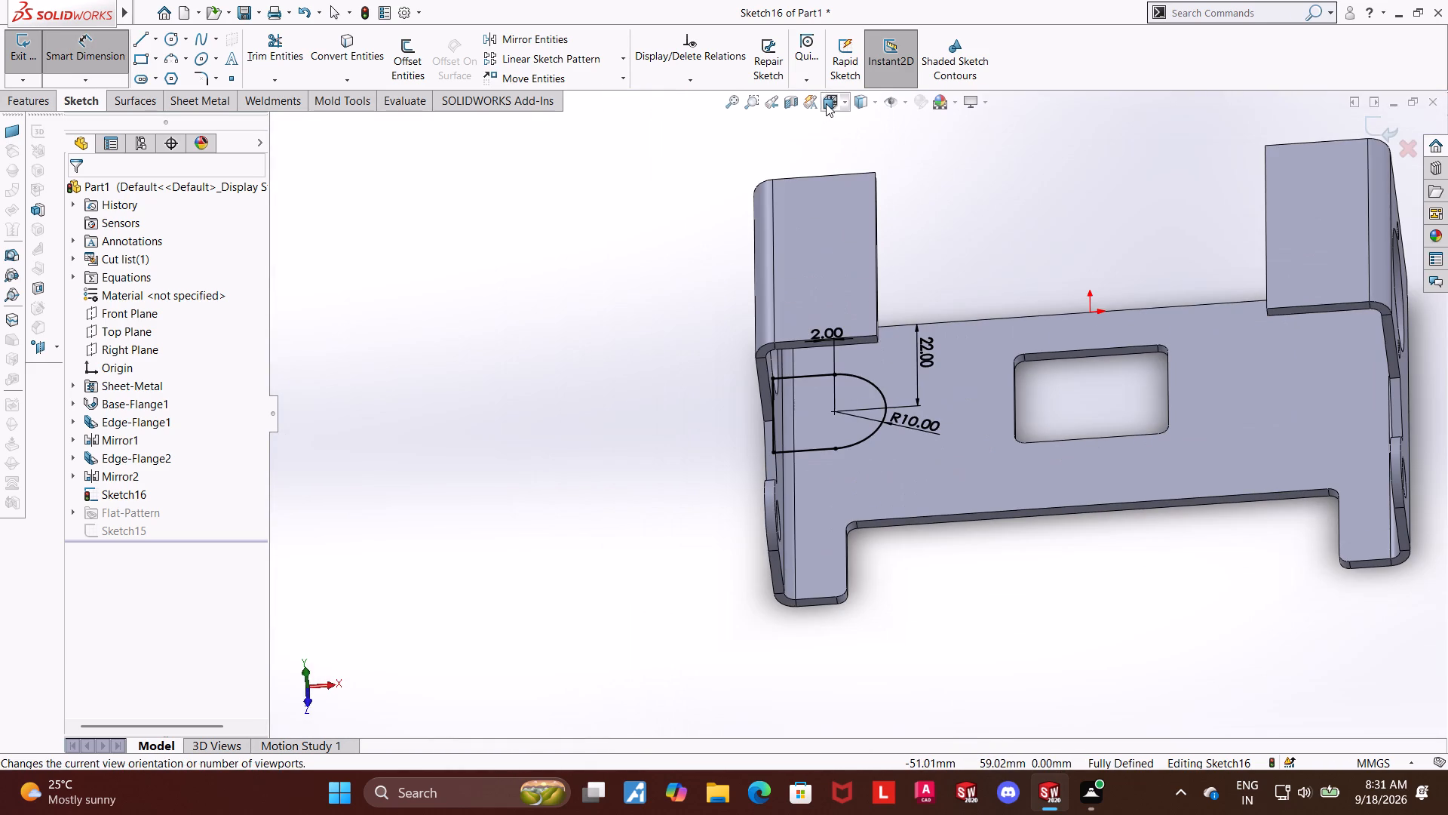
pyautogui.click(826, 103)
pyautogui.click(701, 401)
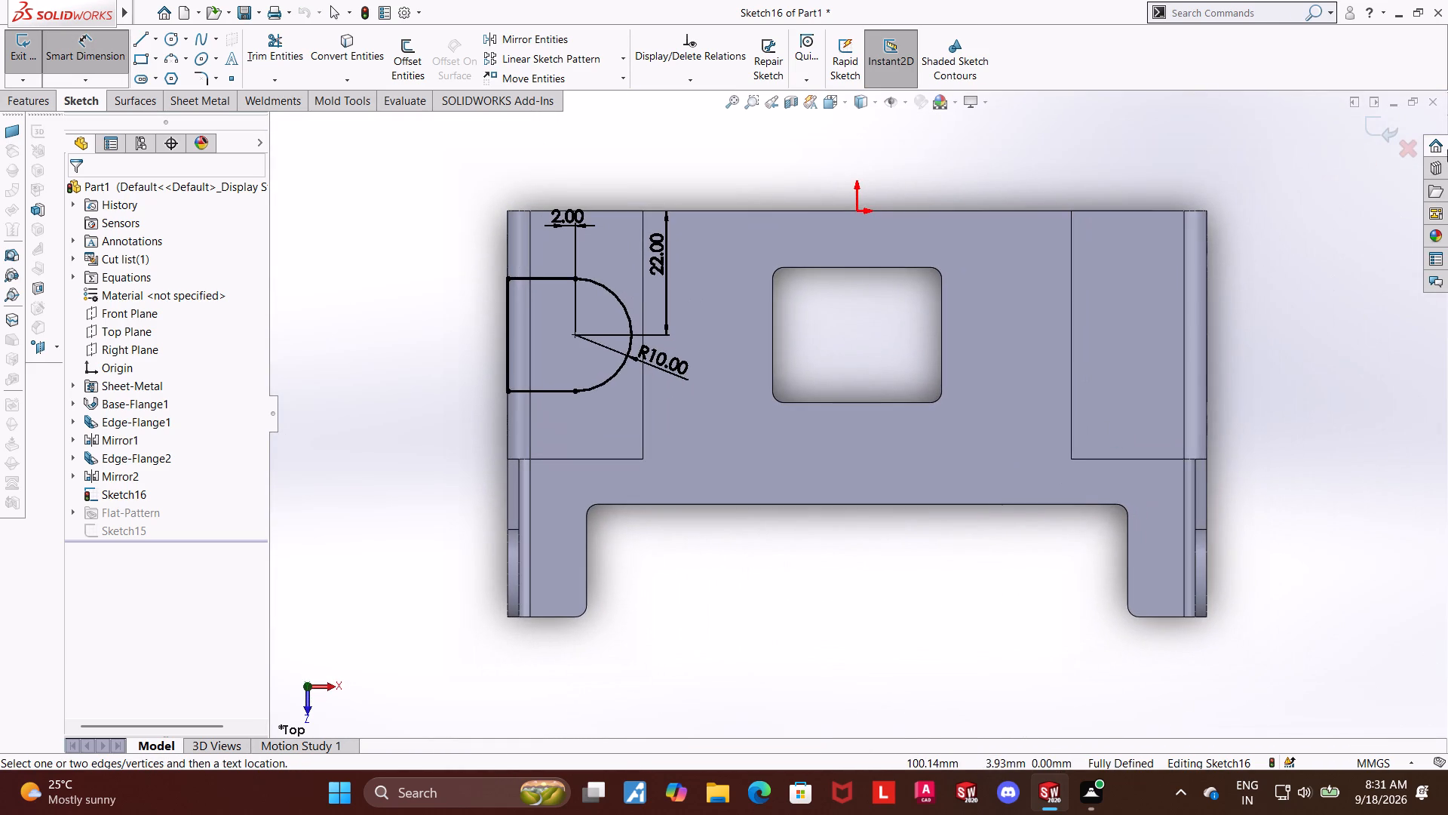
pyautogui.click(1382, 124)
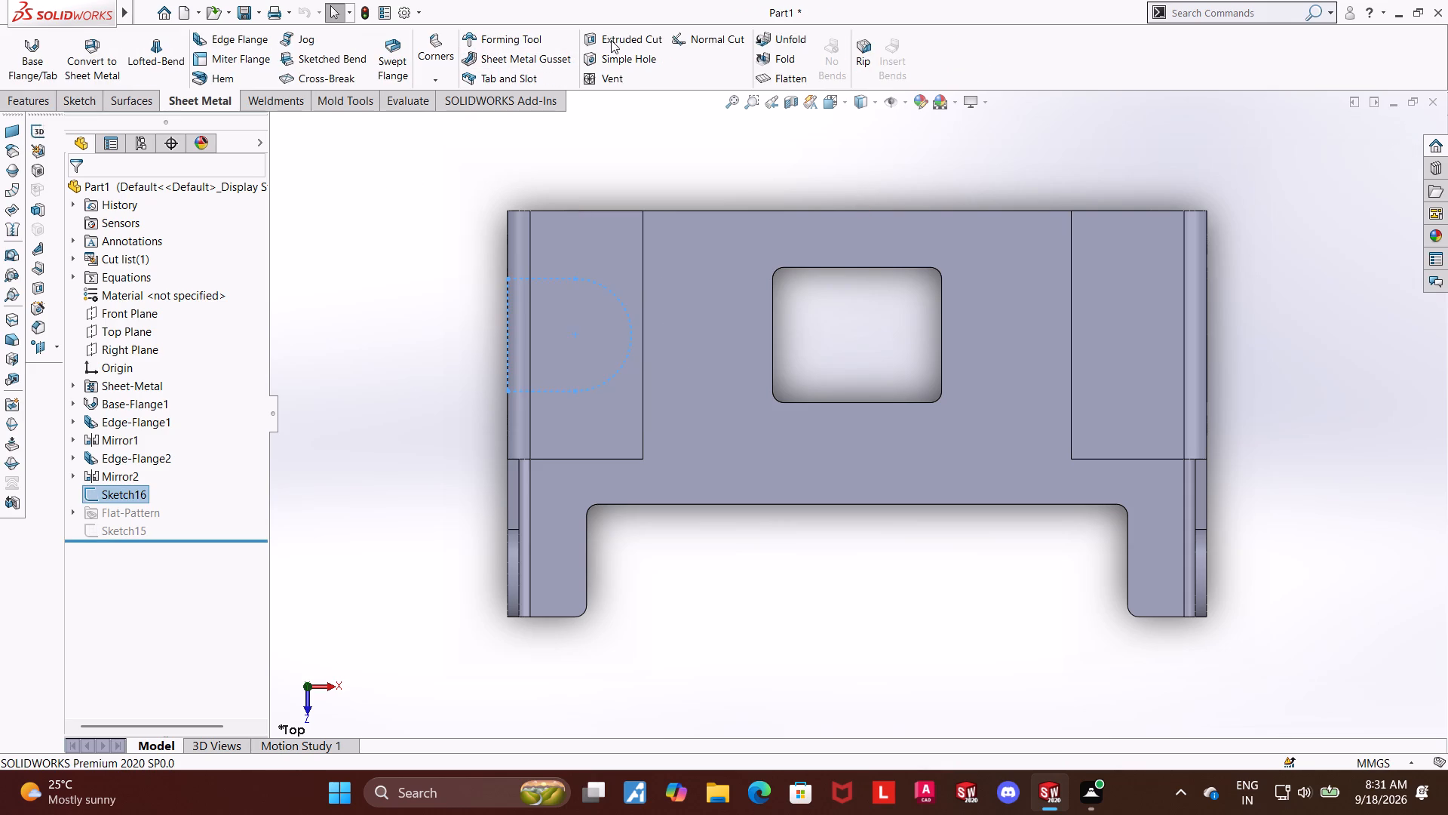
pyautogui.click(611, 40)
pyautogui.moveTo(421, 316); pyautogui.dragTo(569, 211, button='middle')
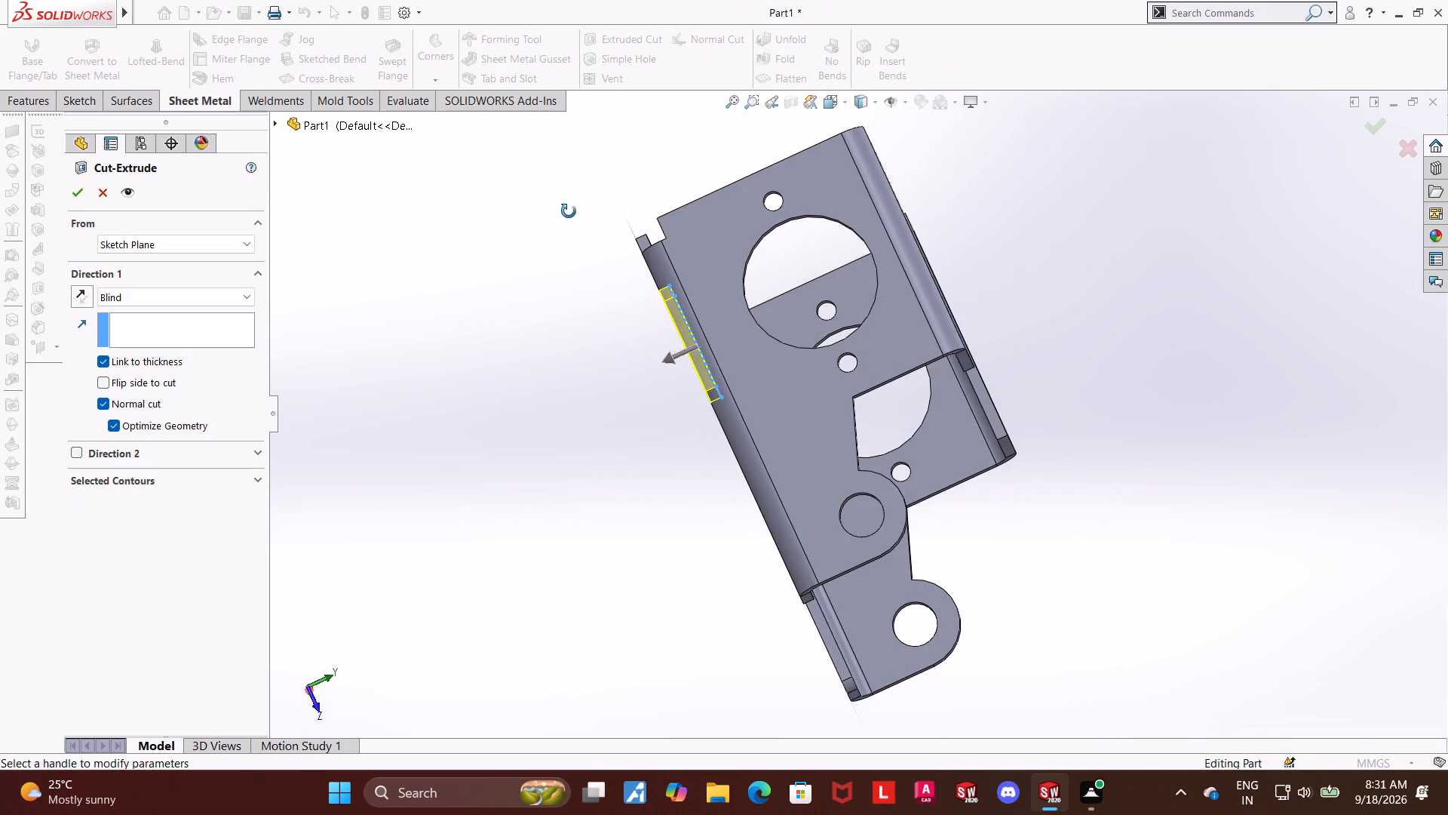
pyautogui.moveTo(569, 211); pyautogui.dragTo(571, 211, button='middle')
pyautogui.click(81, 196)
# Flatten the bracket to examine the round-ended opening against the left bend line in the flat pattern, and fold it back.
pyautogui.moveTo(542, 337); pyautogui.dragTo(462, 354, button='middle')
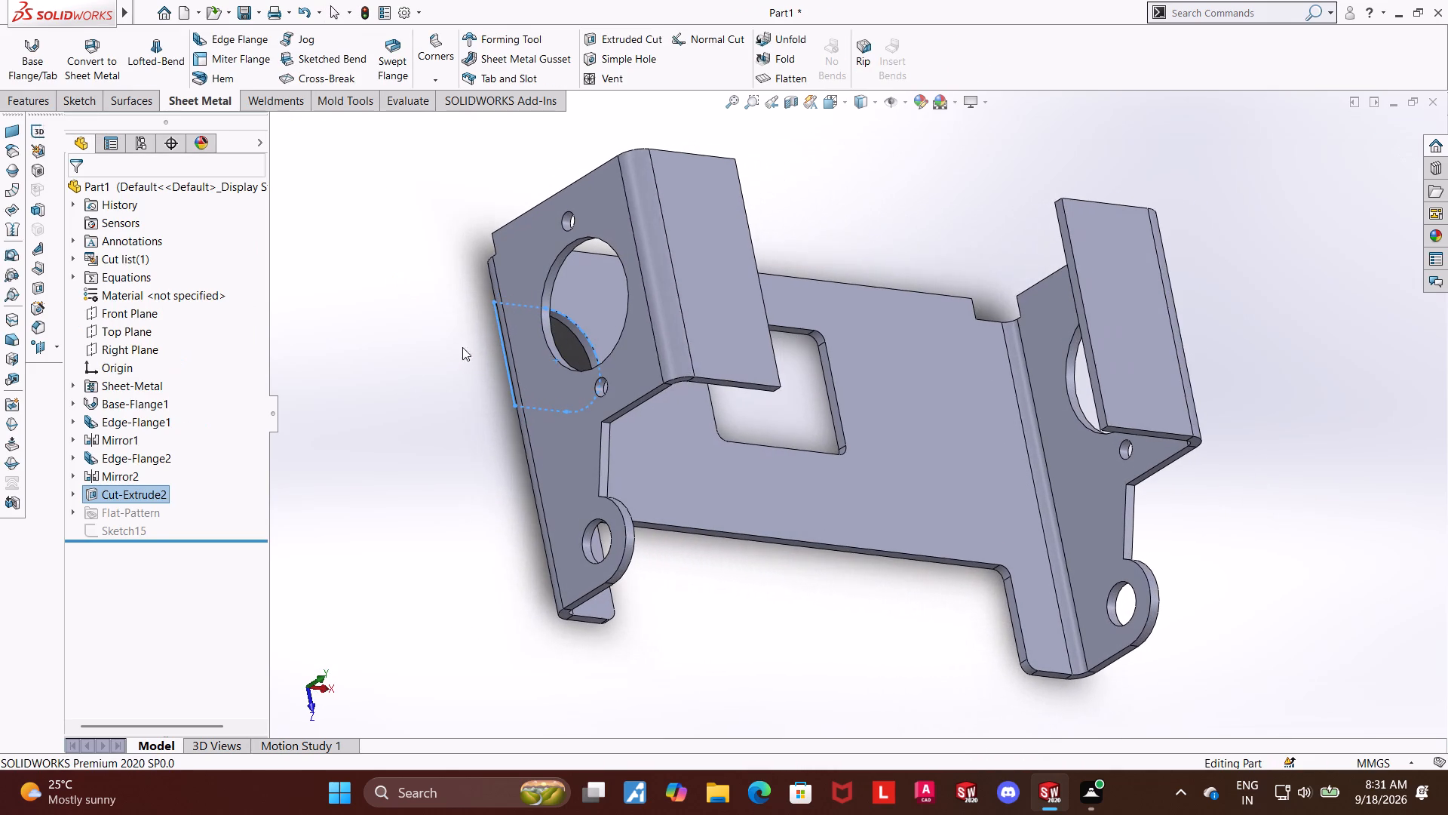
pyautogui.click(793, 84)
pyautogui.moveTo(690, 219); pyautogui.dragTo(675, 224, button='middle')
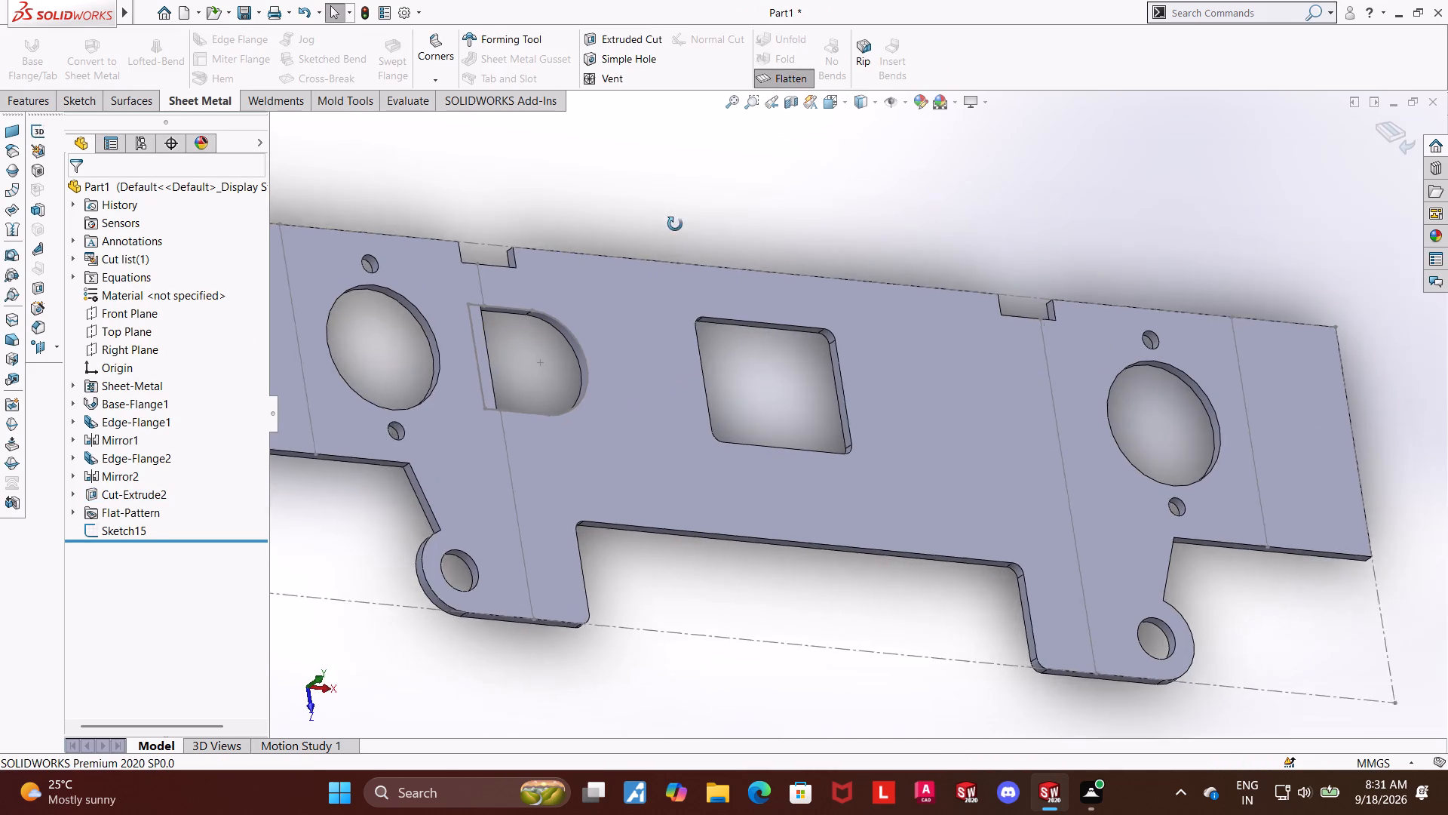
pyautogui.moveTo(675, 224); pyautogui.dragTo(664, 229, button='middle')
pyautogui.scroll(5, 656, 232)
pyautogui.moveTo(686, 227); pyautogui.dragTo(656, 237, button='middle')
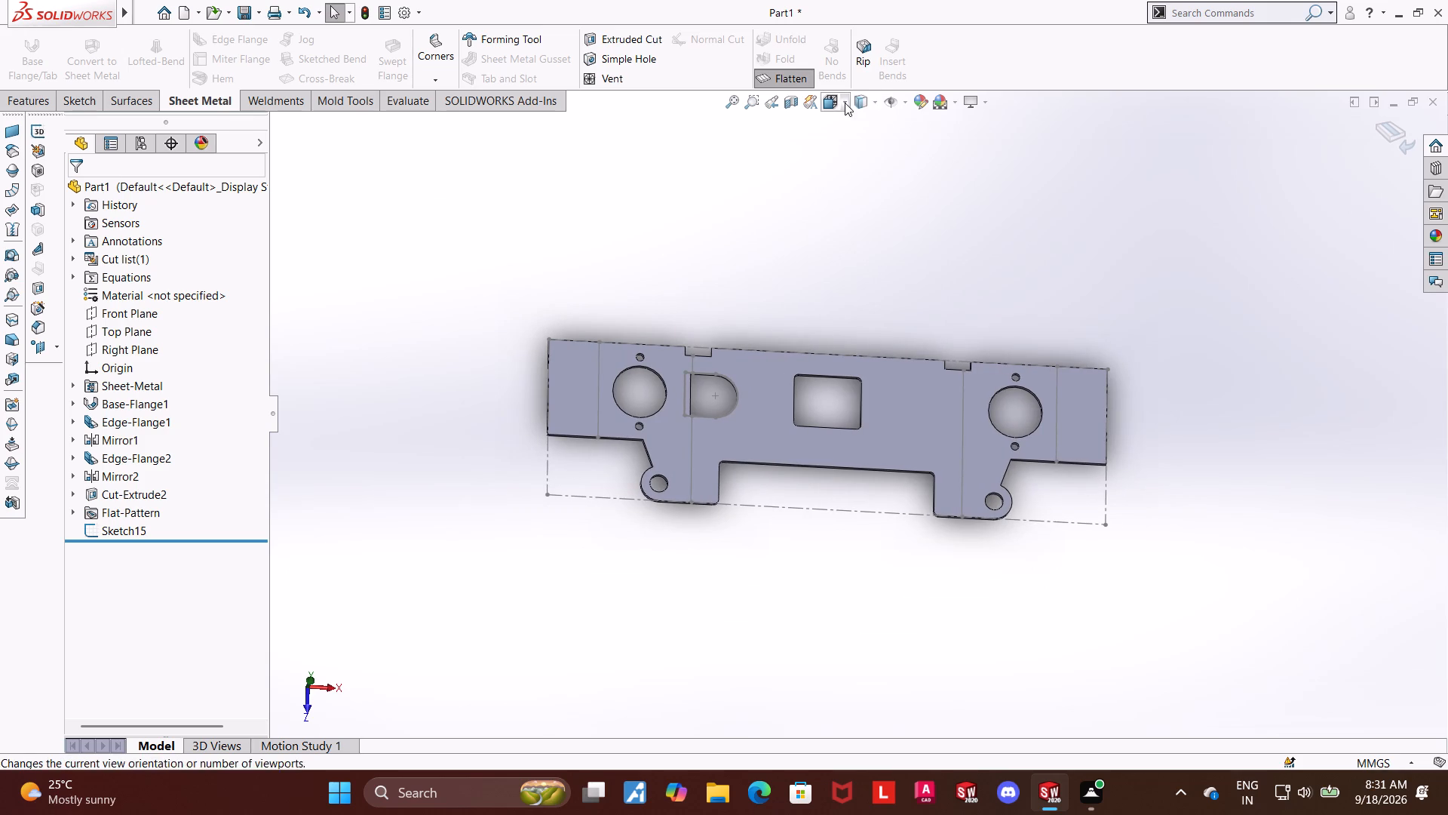
pyautogui.click(843, 103)
pyautogui.click(714, 460)
pyautogui.click(1011, 220)
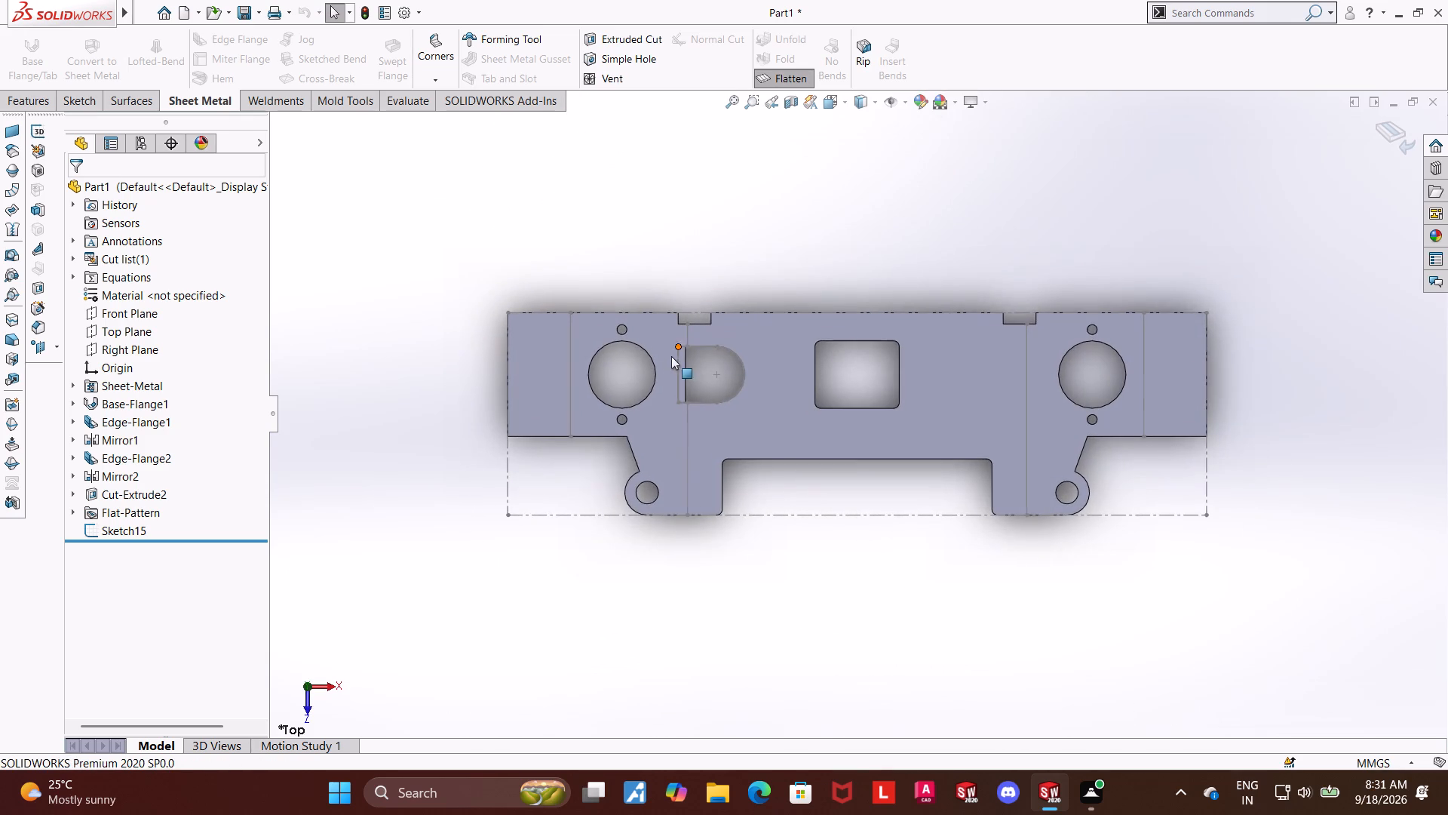
pyautogui.scroll(-5, 671, 357)
pyautogui.scroll(-1, 895, 411)
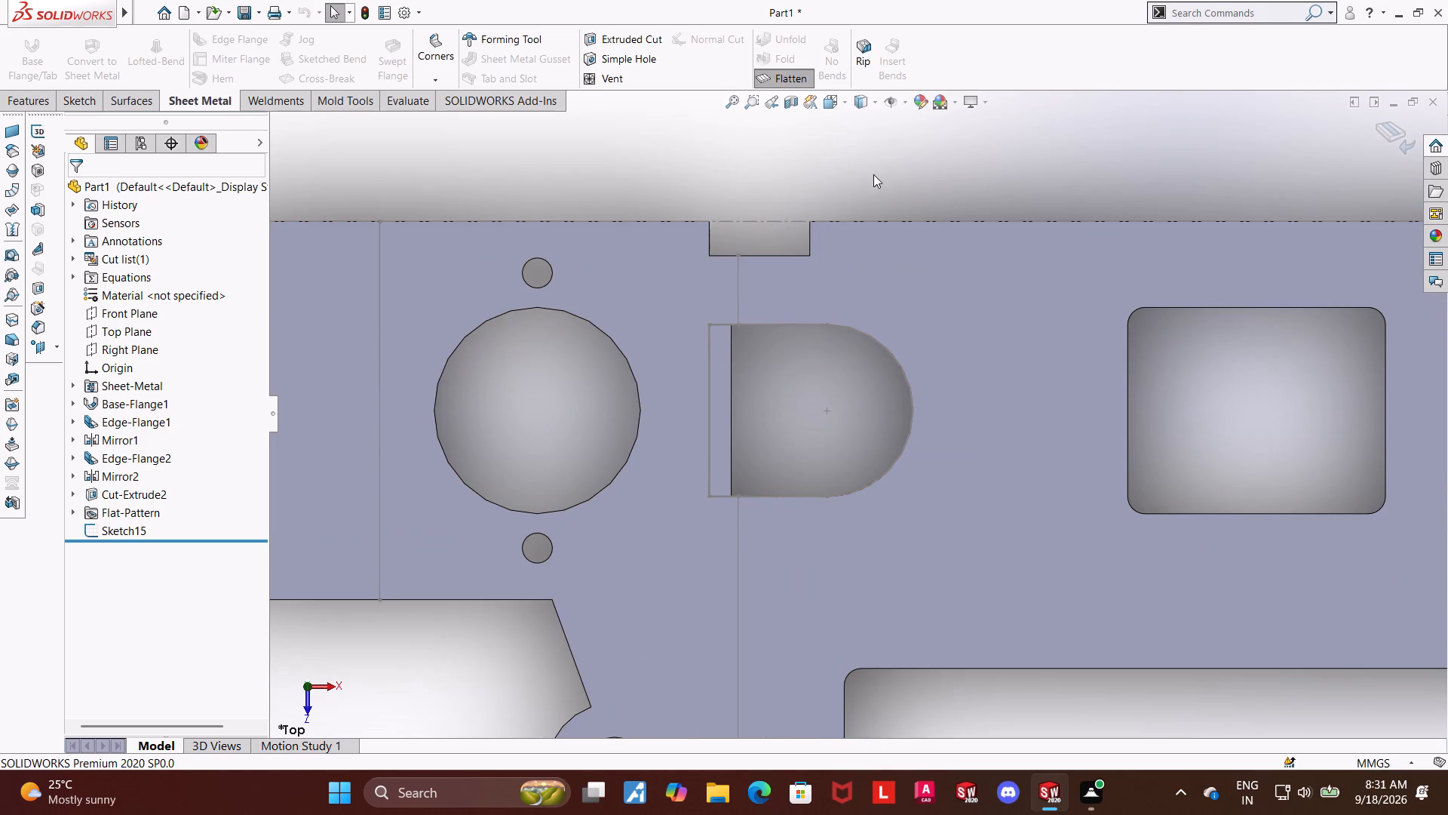
pyautogui.click(797, 83)
# Edit the round-ended cut's definition and set its end condition to Through All.
pyautogui.moveTo(667, 224); pyautogui.dragTo(753, 205, button='middle')
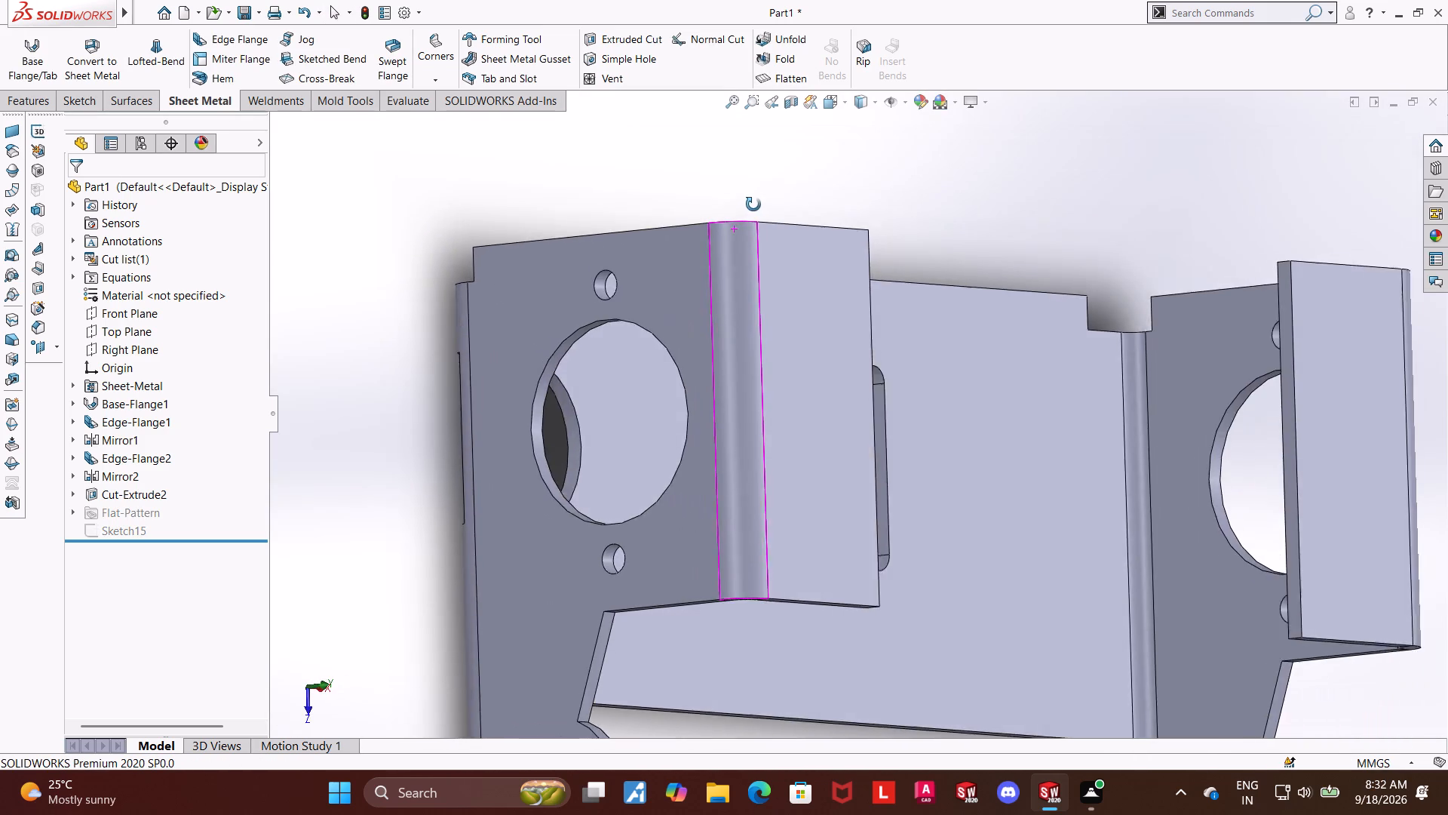
pyautogui.moveTo(753, 205); pyautogui.dragTo(766, 222, button='middle')
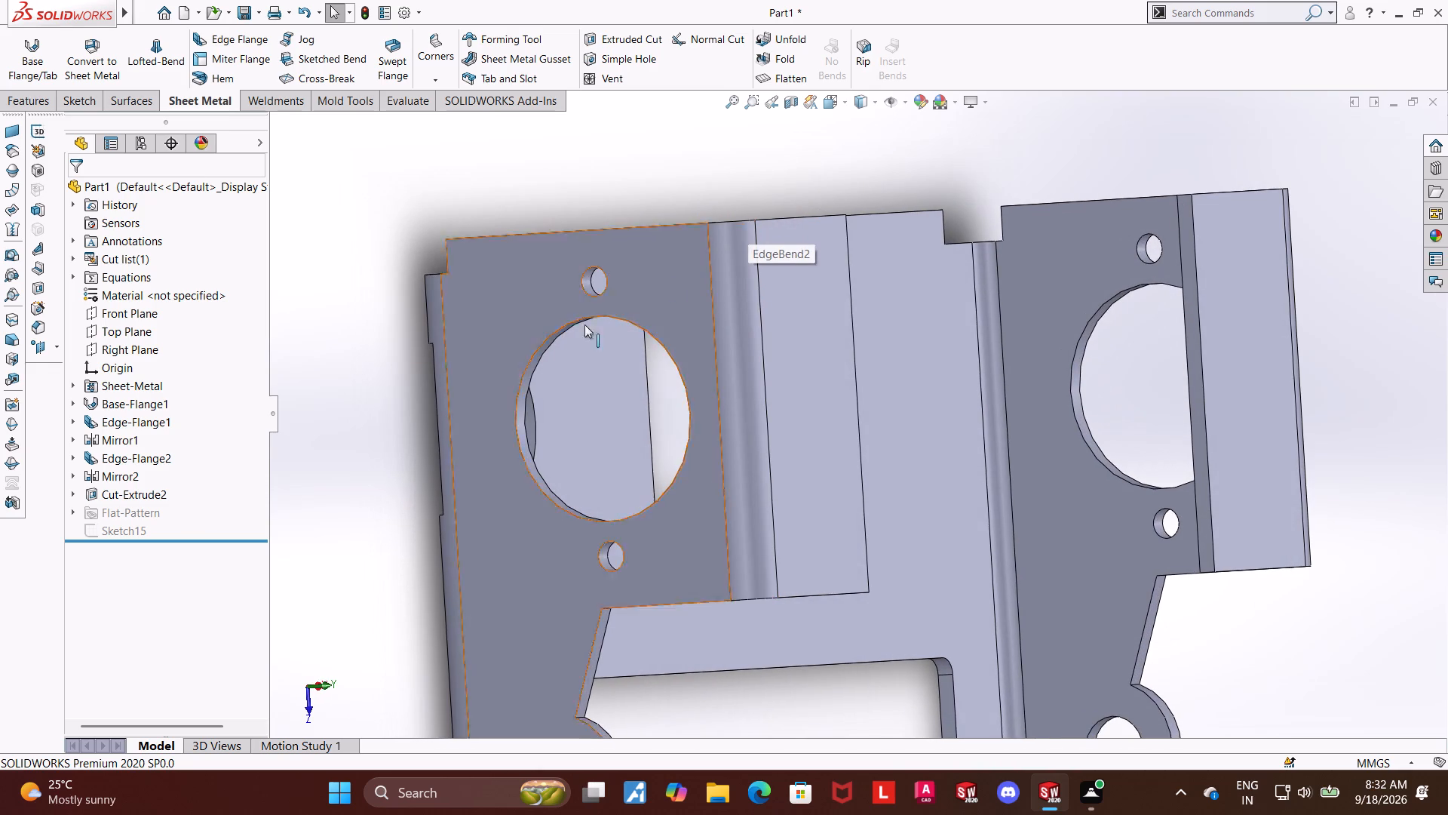
pyautogui.click(137, 506)
pyautogui.click(119, 498)
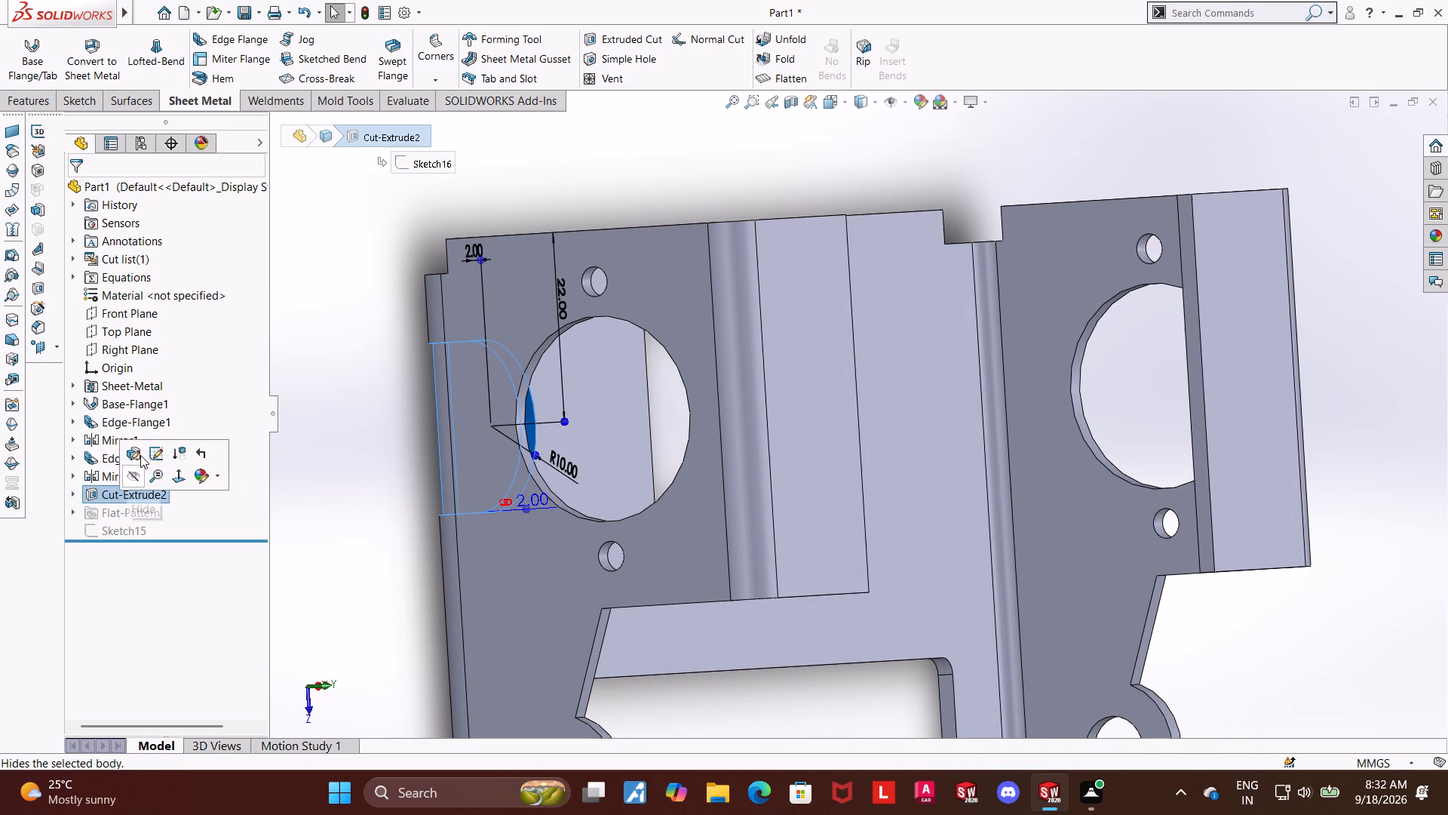
pyautogui.click(140, 454)
pyautogui.moveTo(413, 443); pyautogui.dragTo(372, 449, button='middle')
pyautogui.scroll(4, 373, 449)
pyautogui.moveTo(824, 635); pyautogui.dragTo(790, 626, button='middle')
pyautogui.click(833, 101)
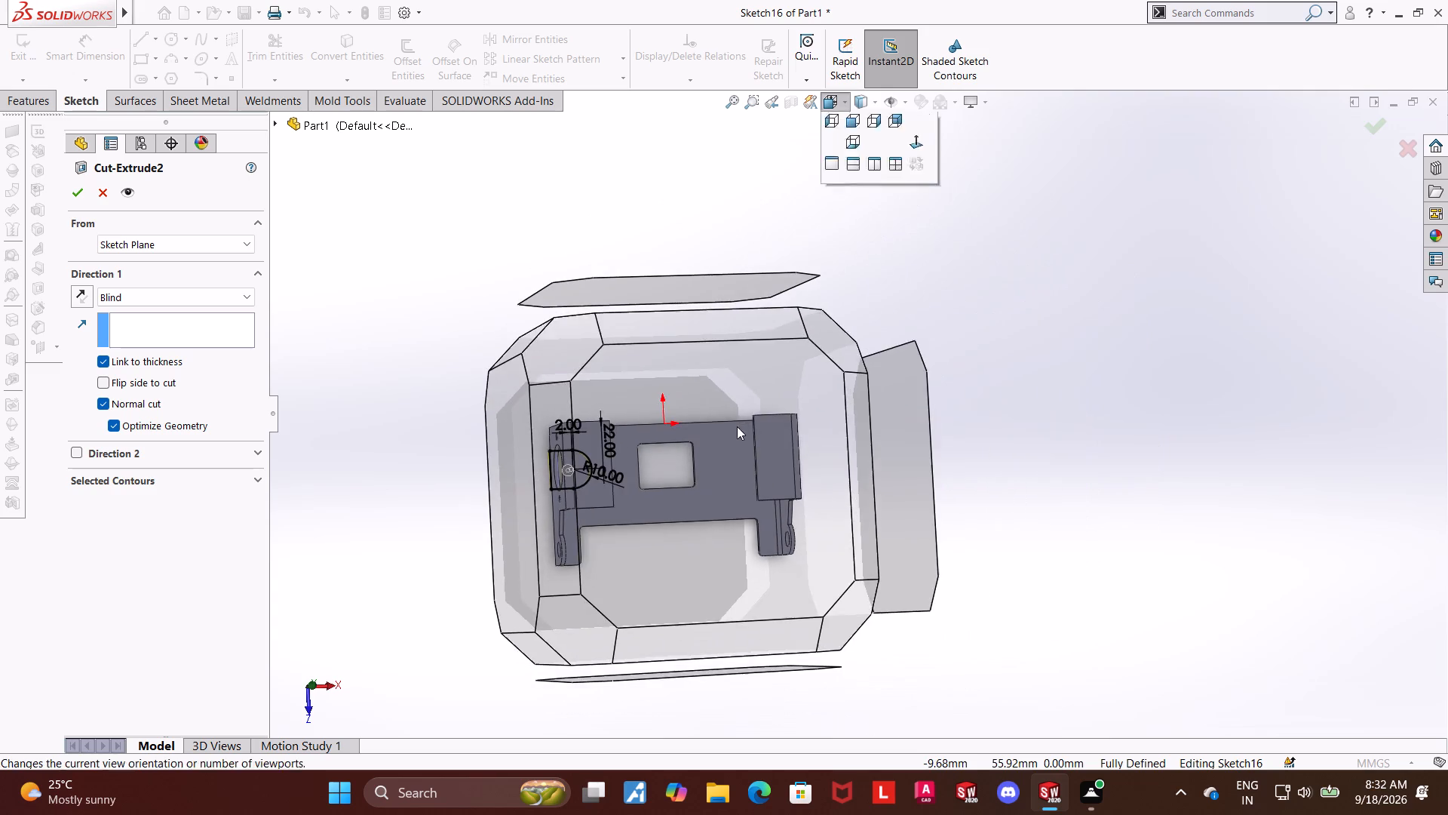
pyautogui.click(741, 426)
pyautogui.scroll(-2, 577, 387)
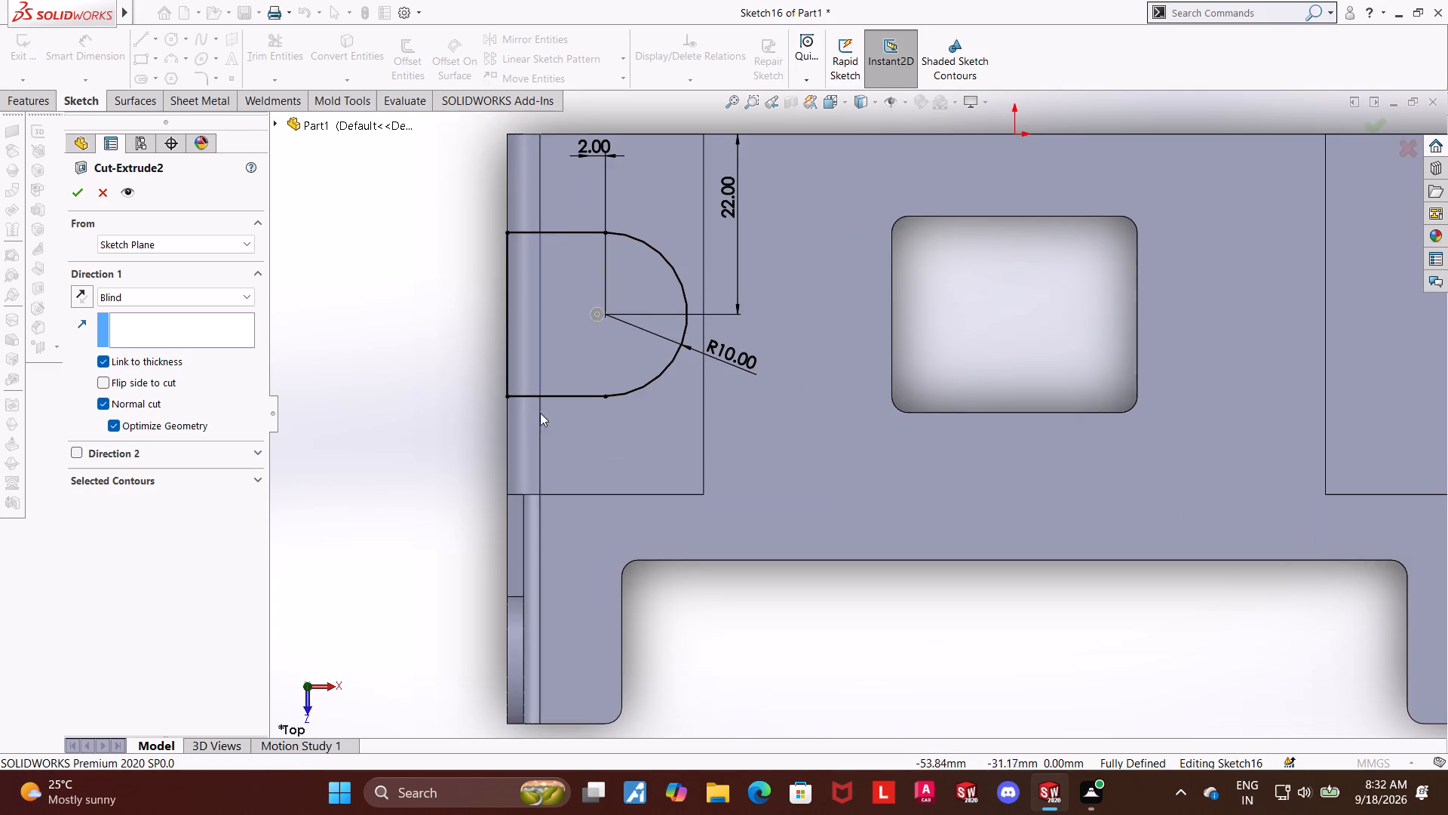
pyautogui.moveTo(440, 441); pyautogui.dragTo(544, 435, button='middle')
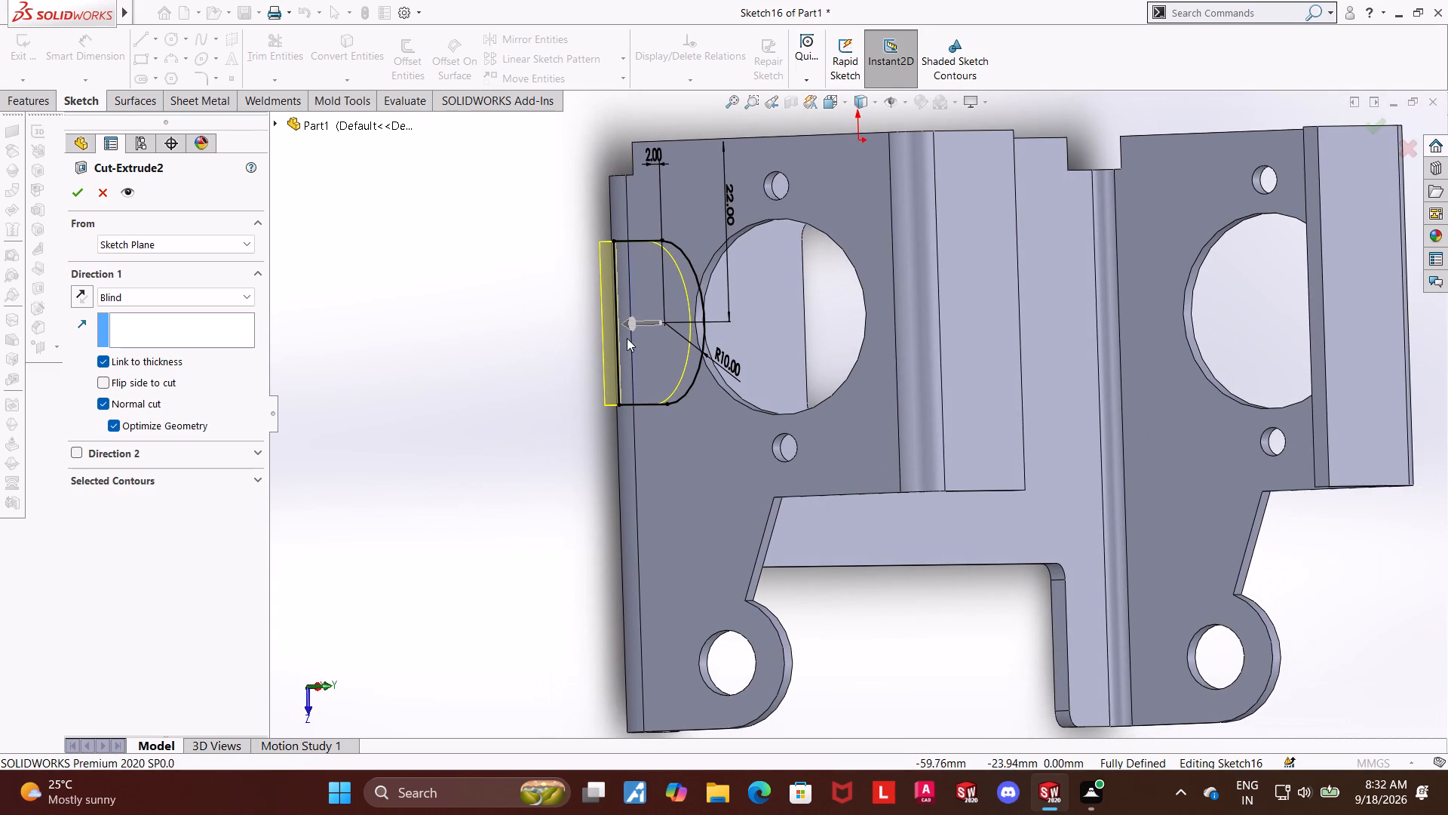
pyautogui.scroll(1, 562, 369)
pyautogui.moveTo(552, 371); pyautogui.dragTo(414, 364, button='middle')
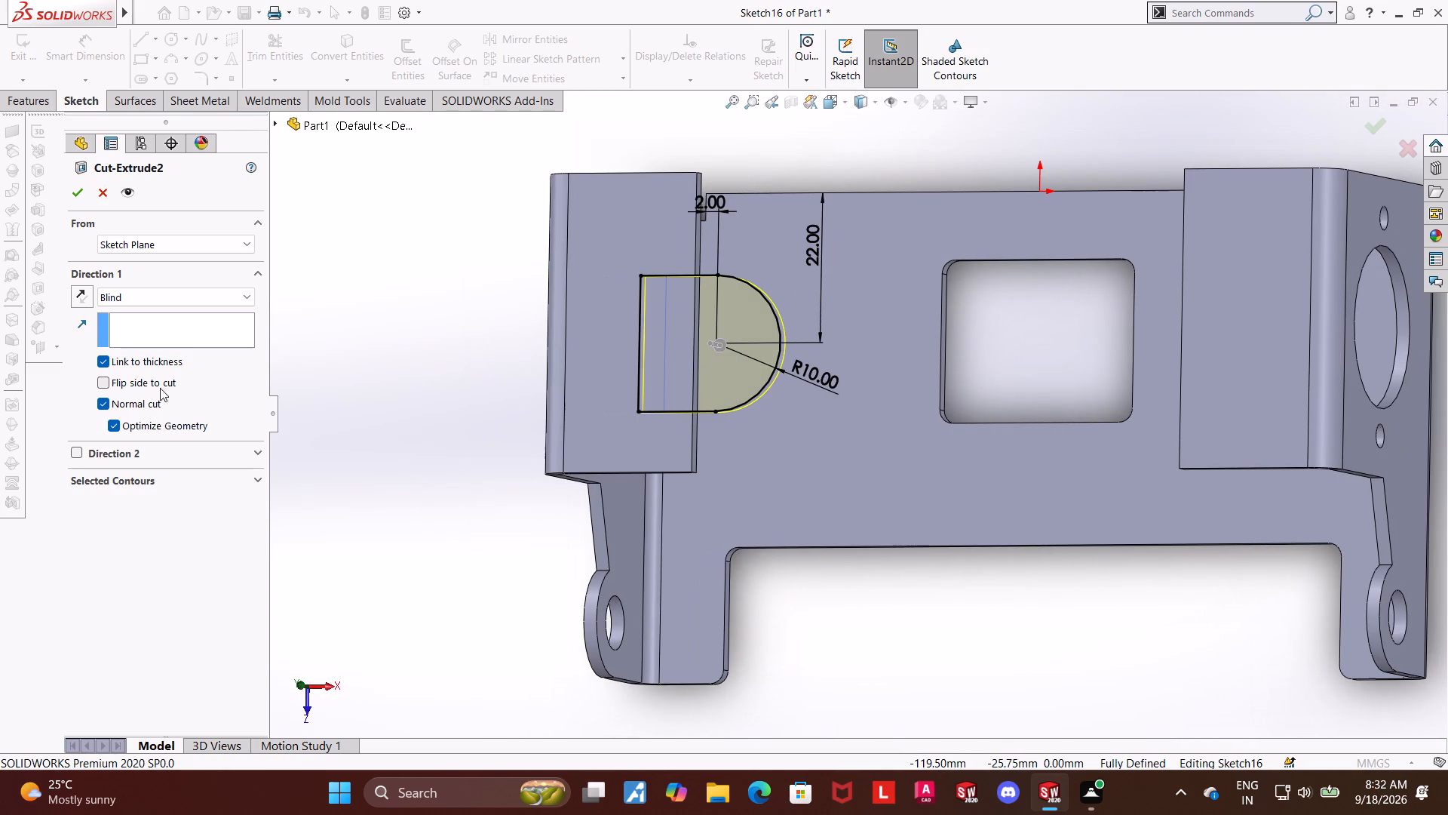
pyautogui.click(167, 483)
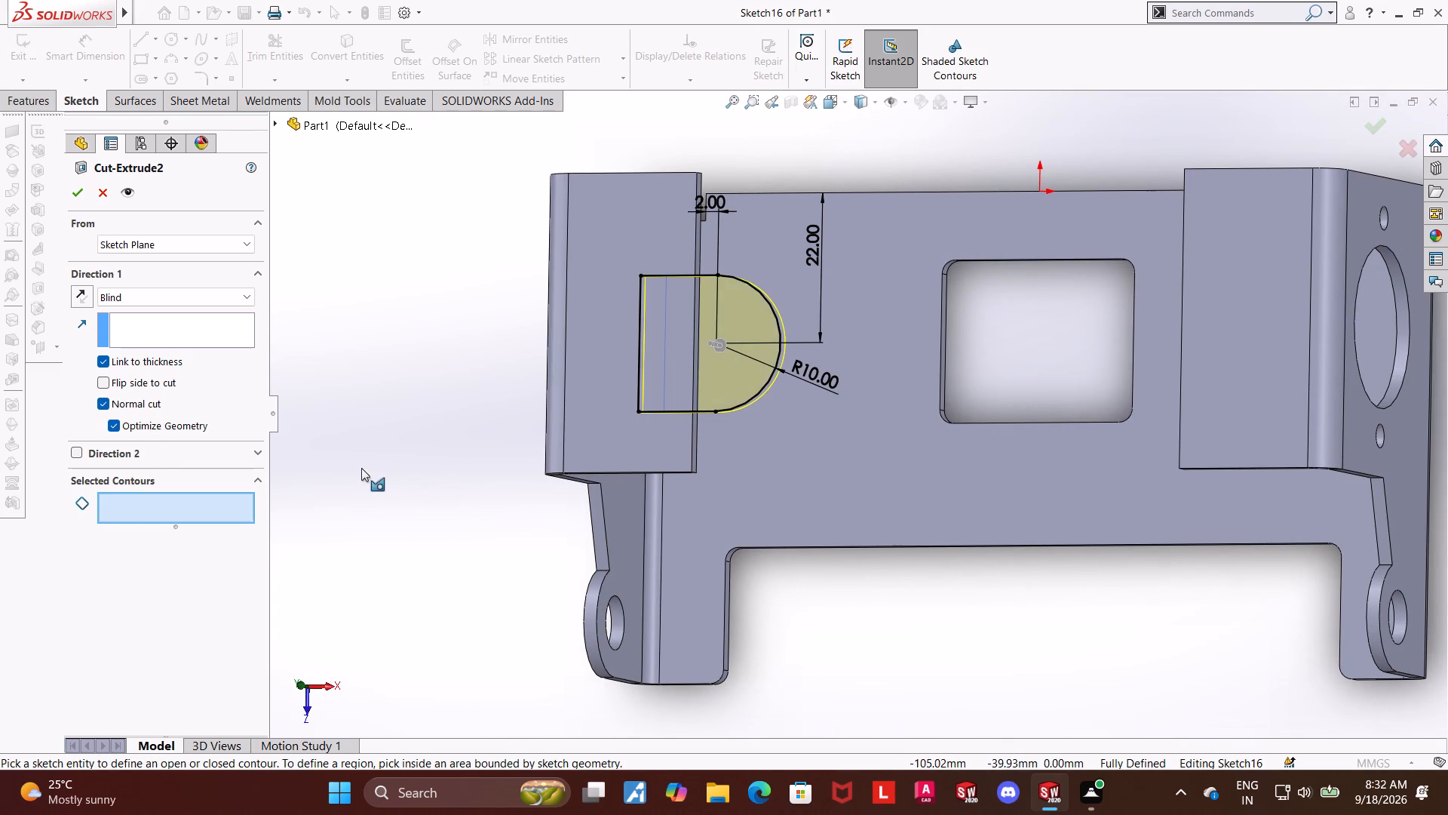
pyautogui.moveTo(383, 463); pyautogui.dragTo(583, 445, button='middle')
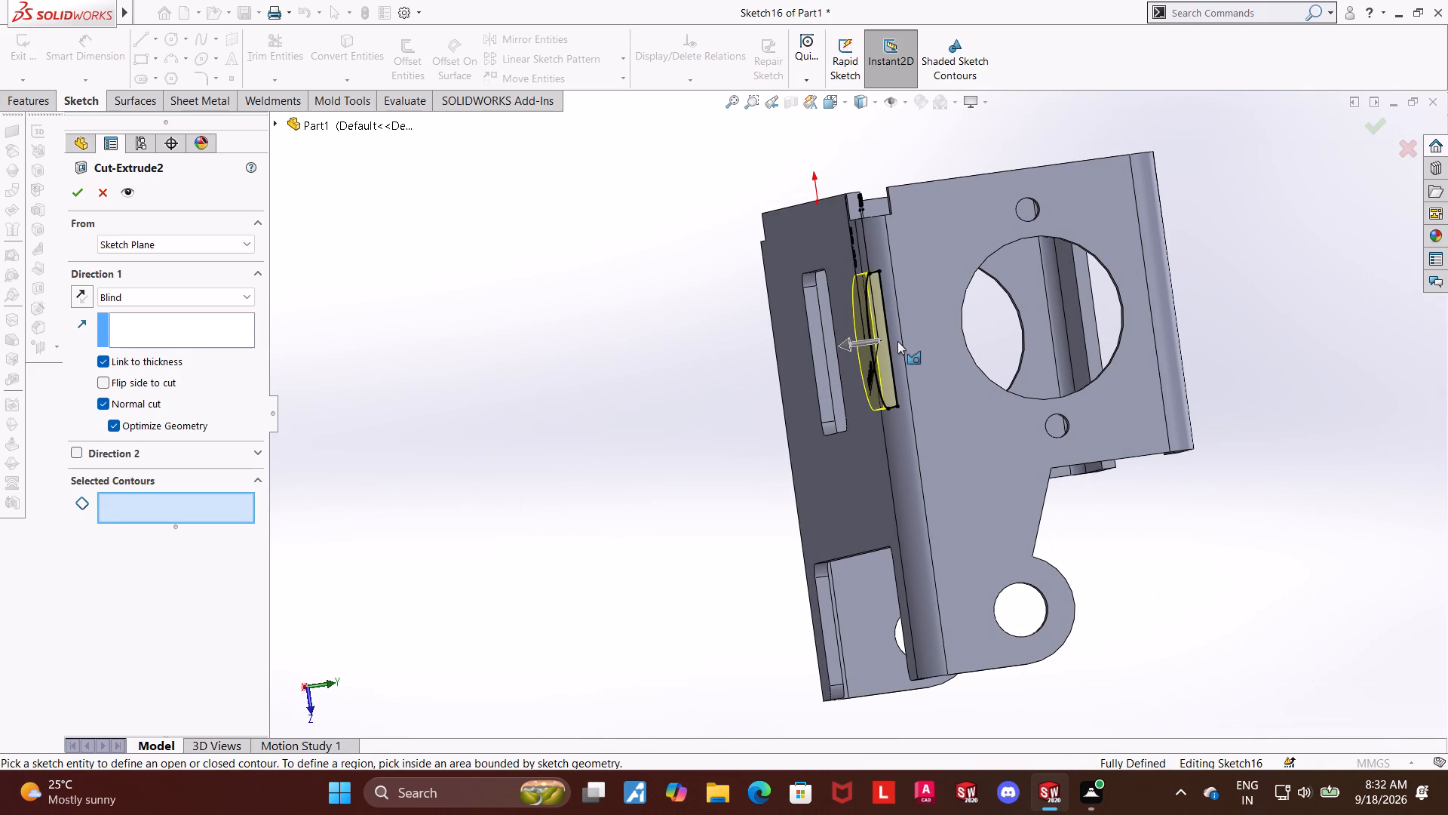
pyautogui.moveTo(623, 398); pyautogui.dragTo(462, 397, button='middle')
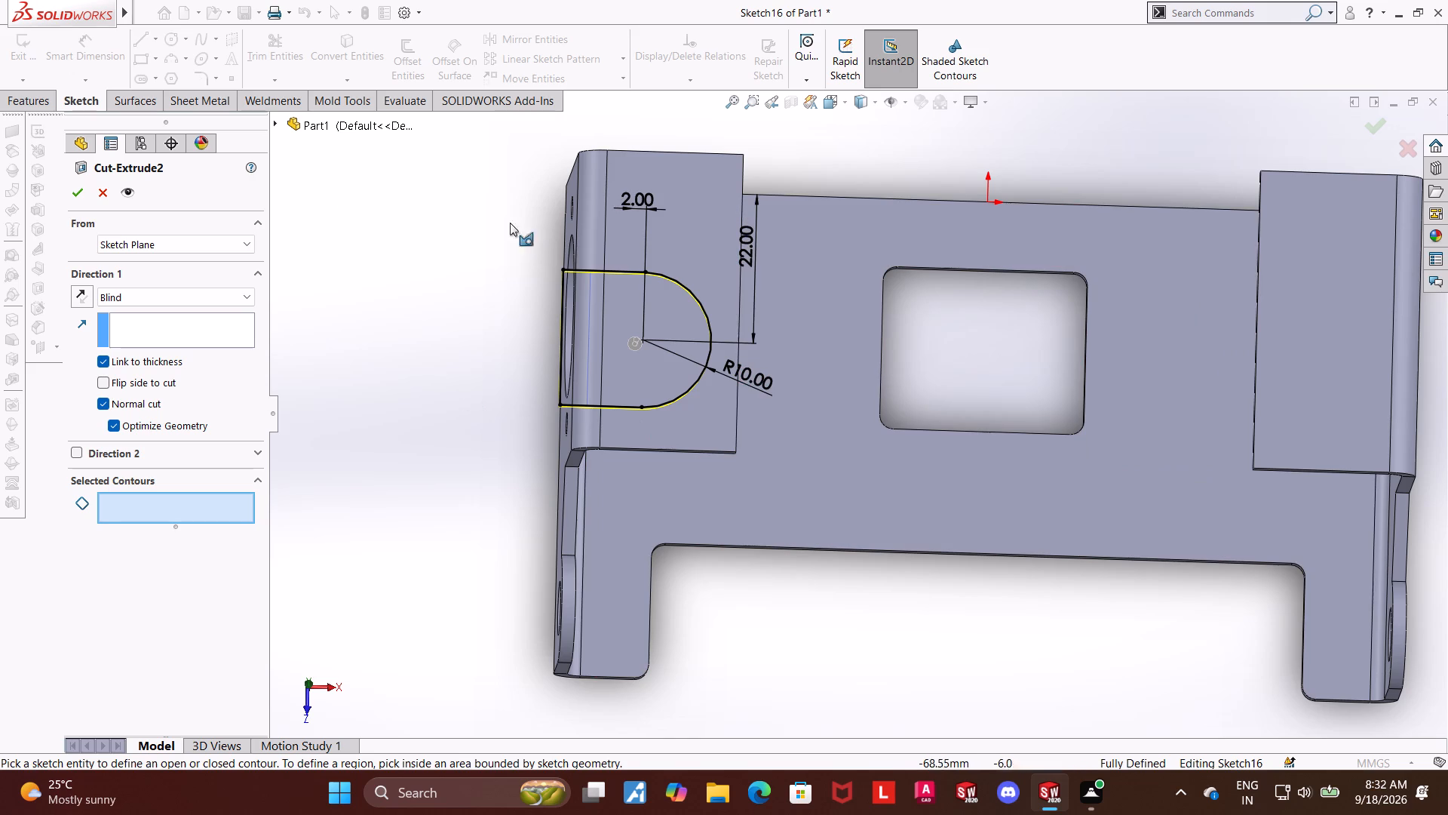
pyautogui.click(146, 241)
pyautogui.click(343, 244)
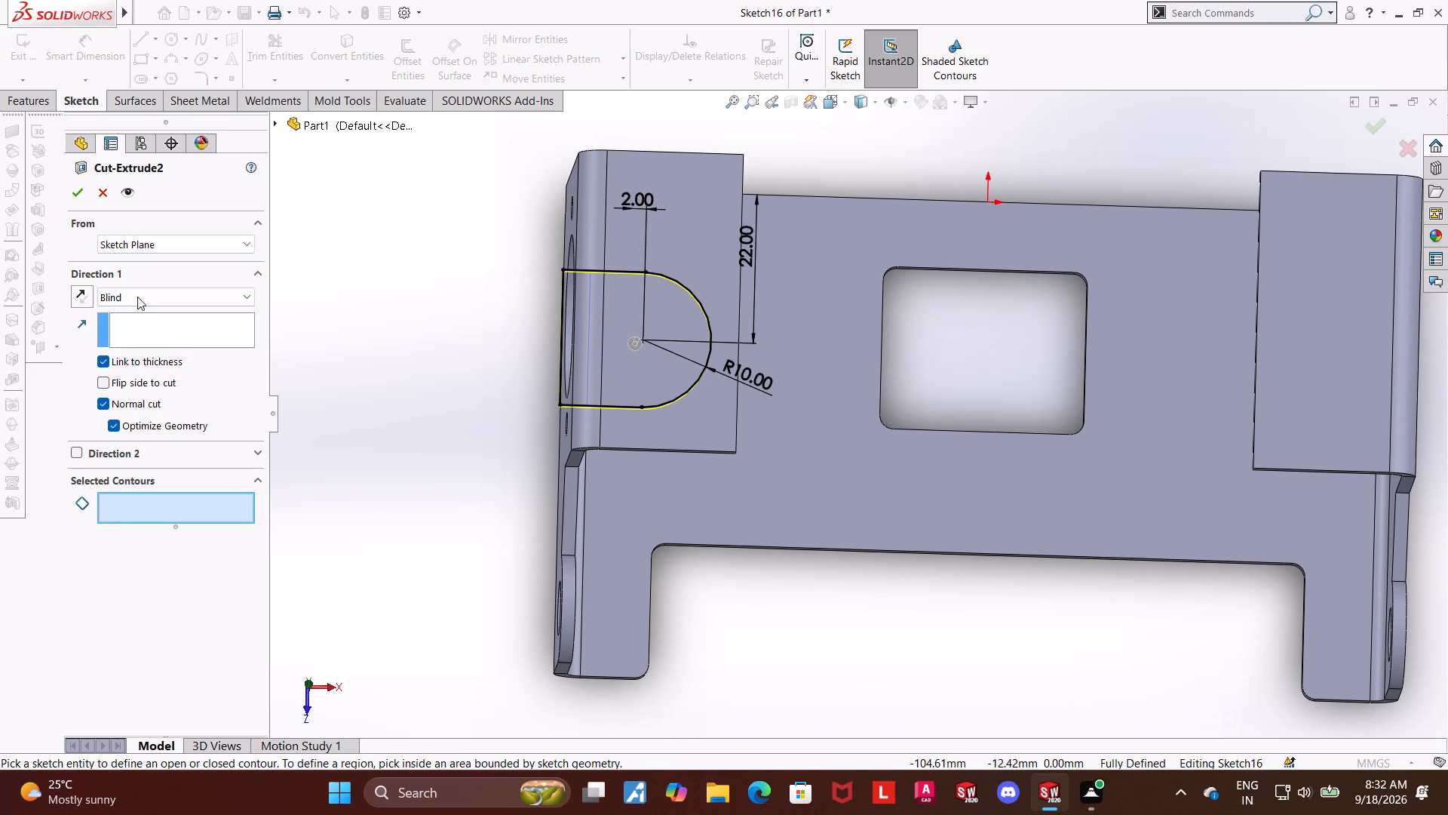
pyautogui.click(120, 298)
pyautogui.click(186, 331)
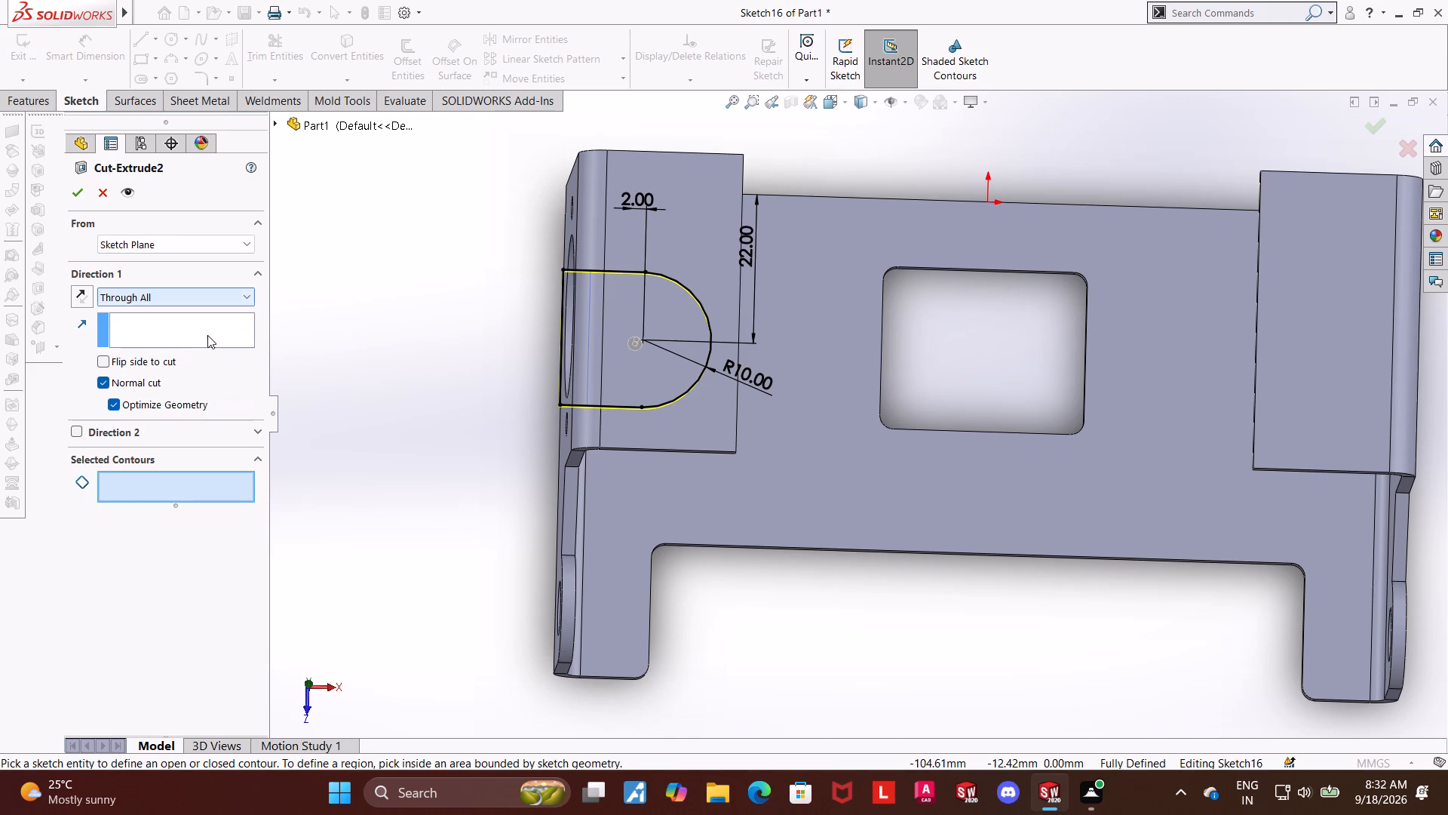
pyautogui.click(75, 189)
# Examine the round-ended cut across the left bend from the underside, side and front of the folded bracket.
pyautogui.moveTo(351, 391); pyautogui.dragTo(543, 366, button='middle')
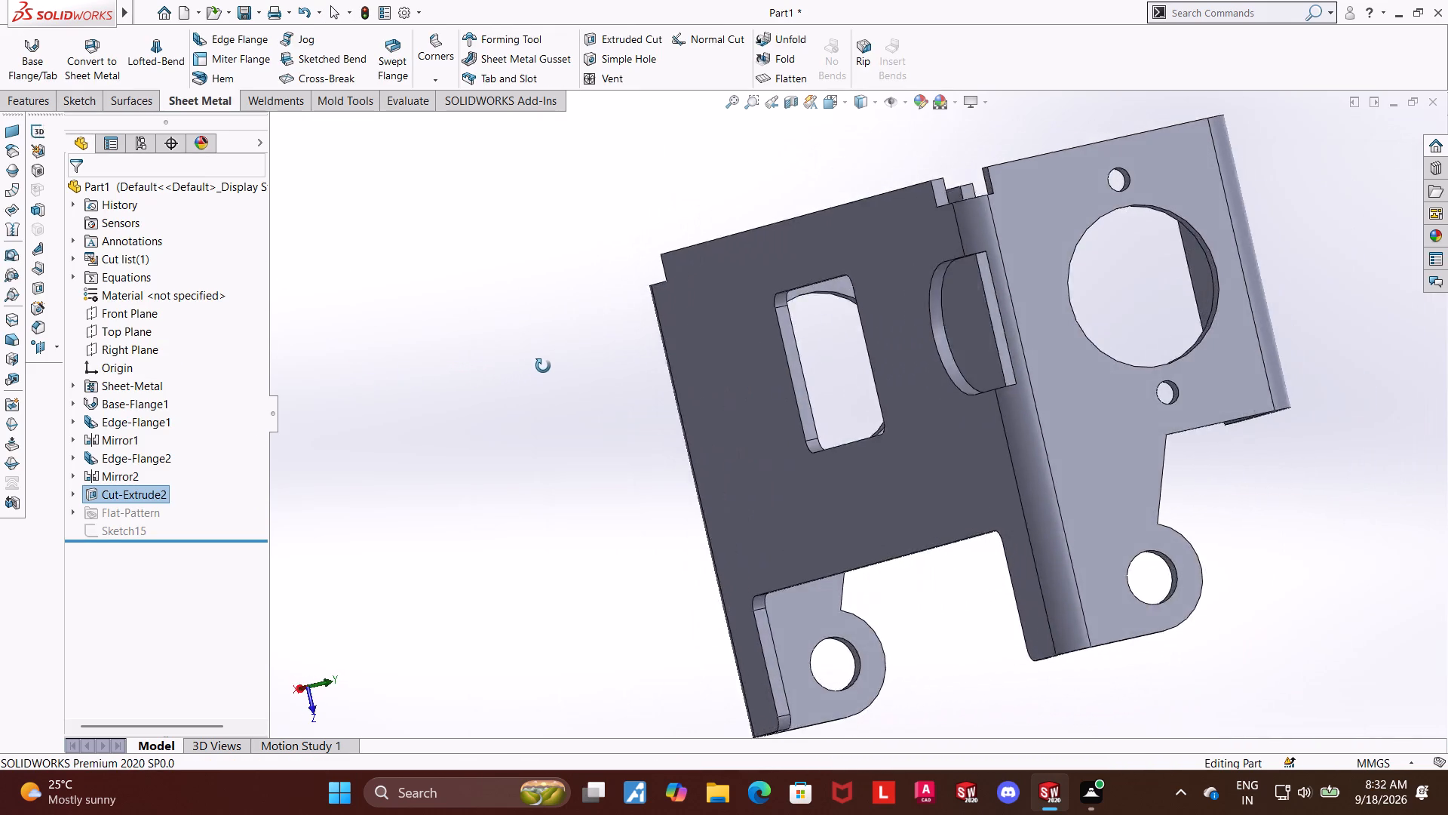
pyautogui.moveTo(543, 366); pyautogui.dragTo(572, 386, button='middle')
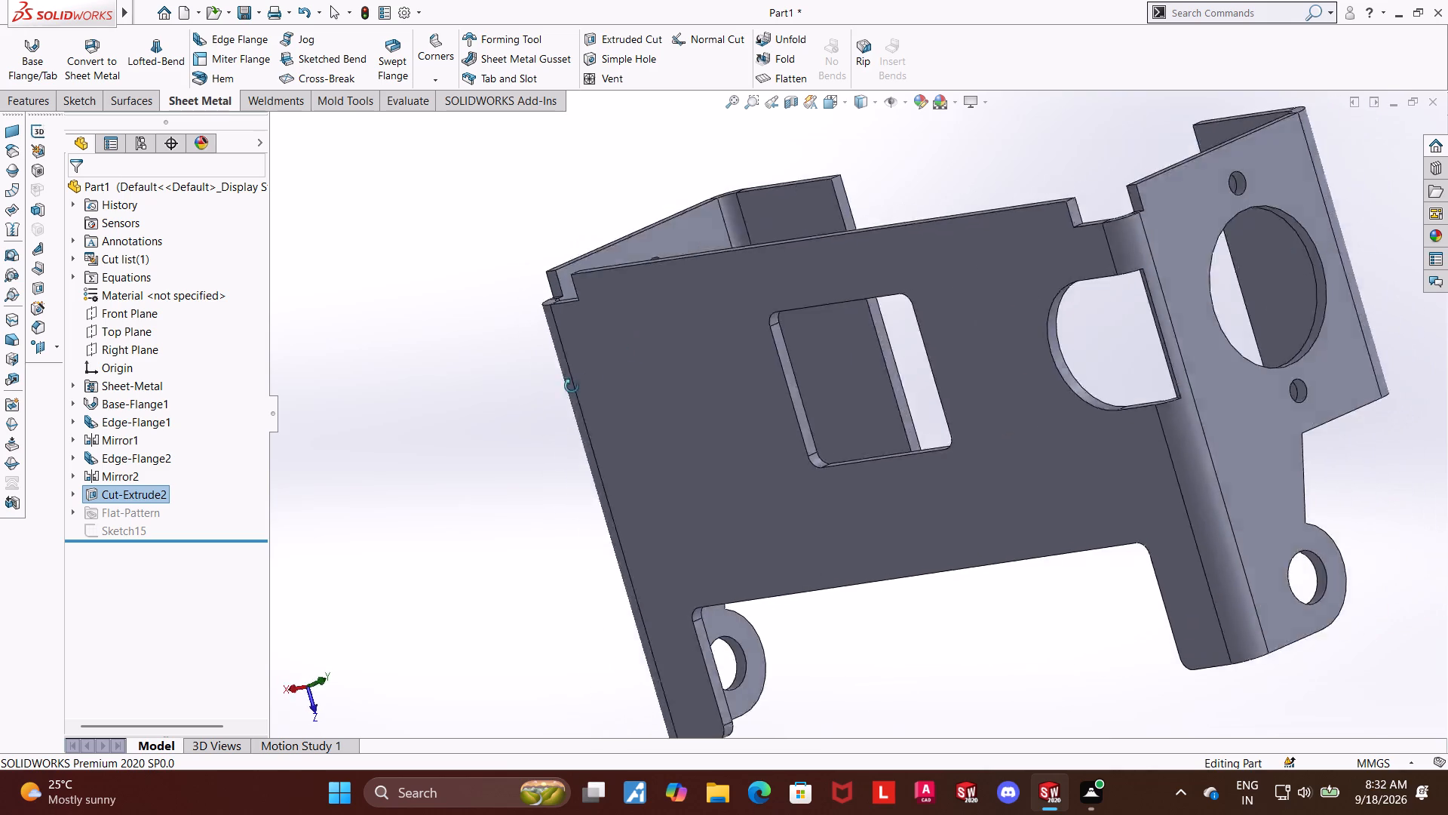
pyautogui.moveTo(572, 386); pyautogui.dragTo(500, 374, button='middle')
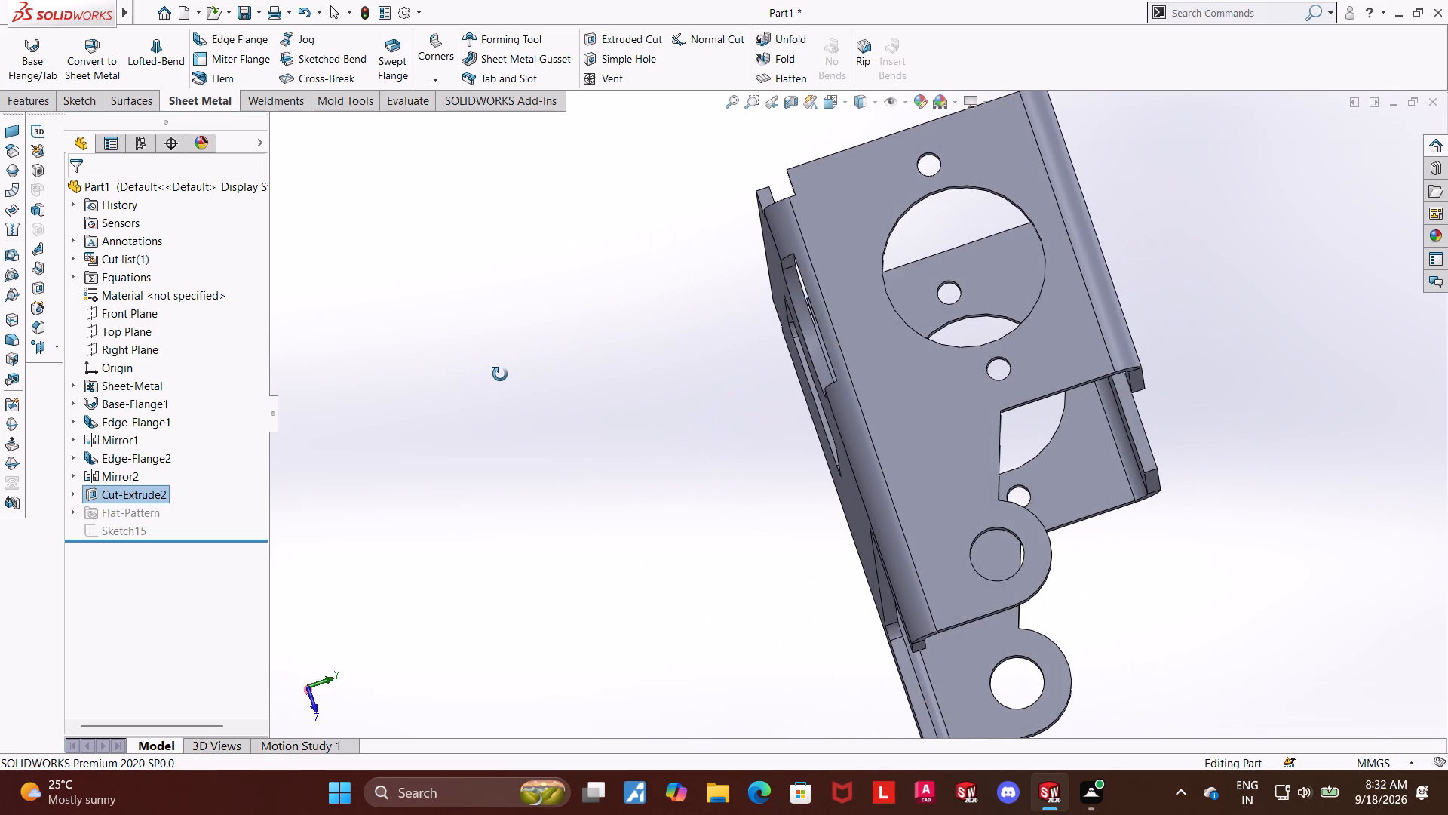
pyautogui.moveTo(500, 374); pyautogui.dragTo(489, 374, button='middle')
pyautogui.middleClick(307, 372)
pyautogui.scroll(1, 568, 355)
pyautogui.moveTo(557, 355); pyautogui.dragTo(482, 368, button='middle')
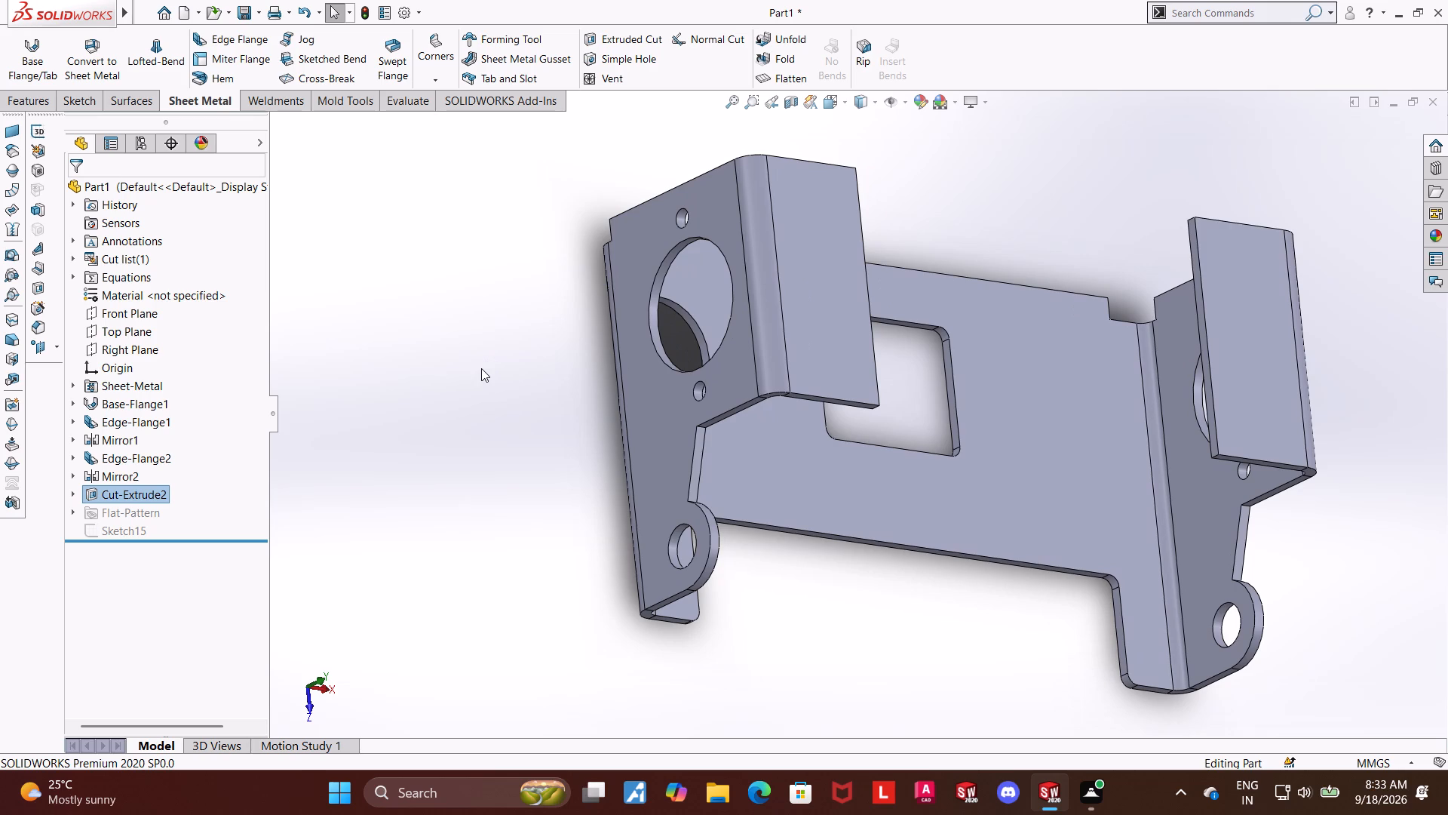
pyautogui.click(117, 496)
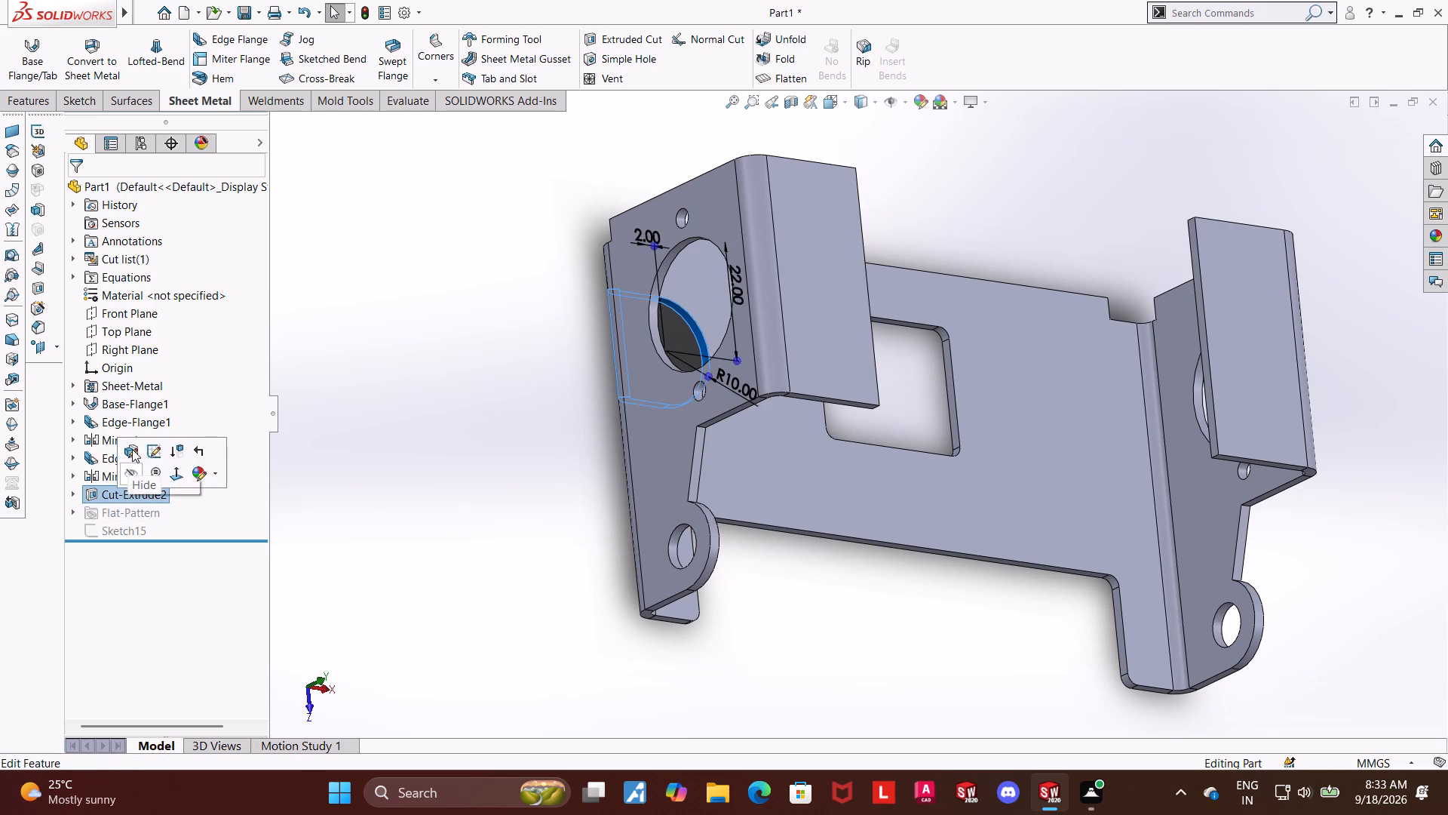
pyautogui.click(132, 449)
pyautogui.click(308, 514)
# Open the round-ended cut's sketch for editing and view it face-on.
pyautogui.doubleClick(68, 488)
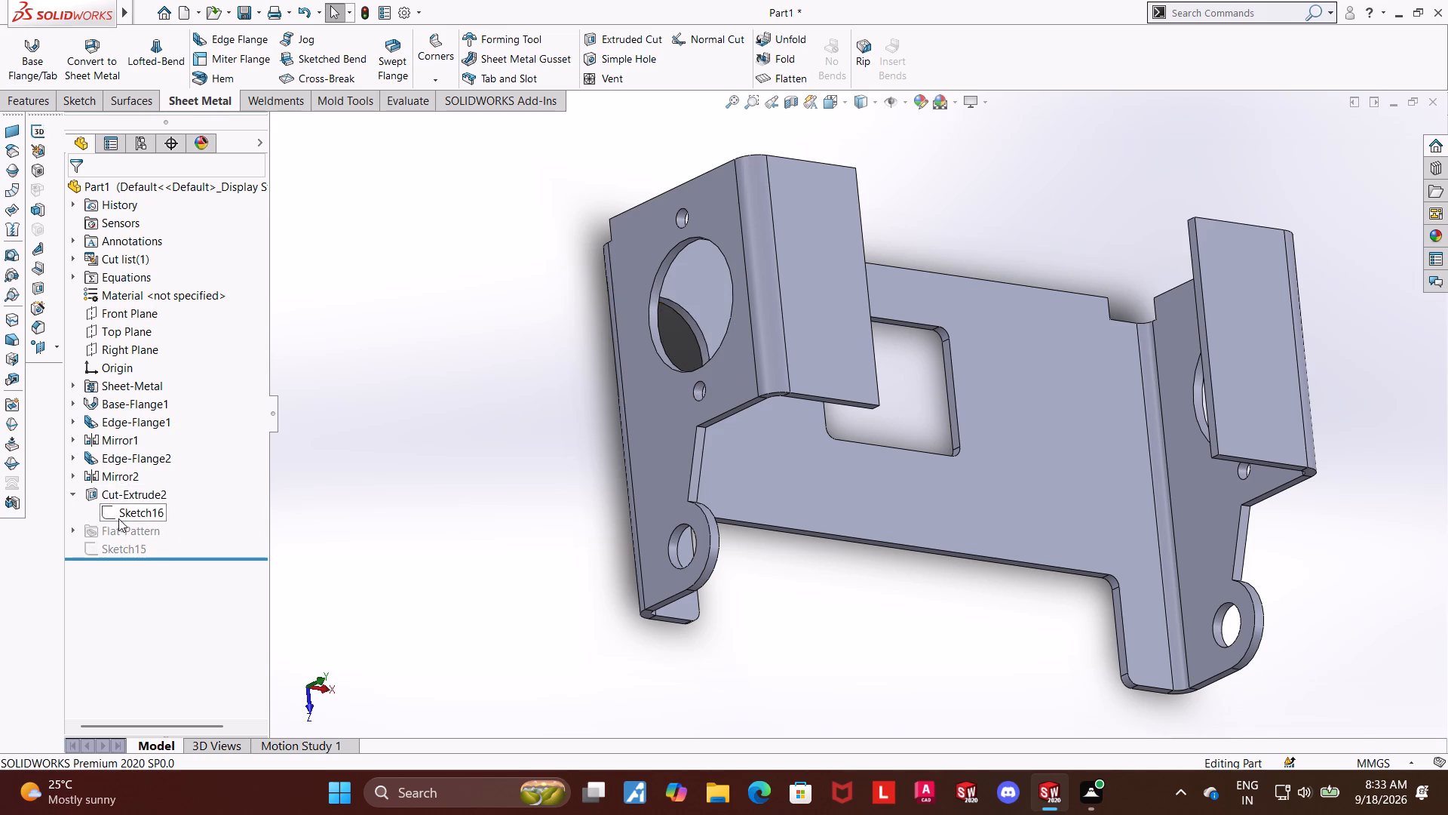
pyautogui.click(118, 518)
pyautogui.click(132, 479)
pyautogui.click(135, 511)
pyautogui.click(179, 487)
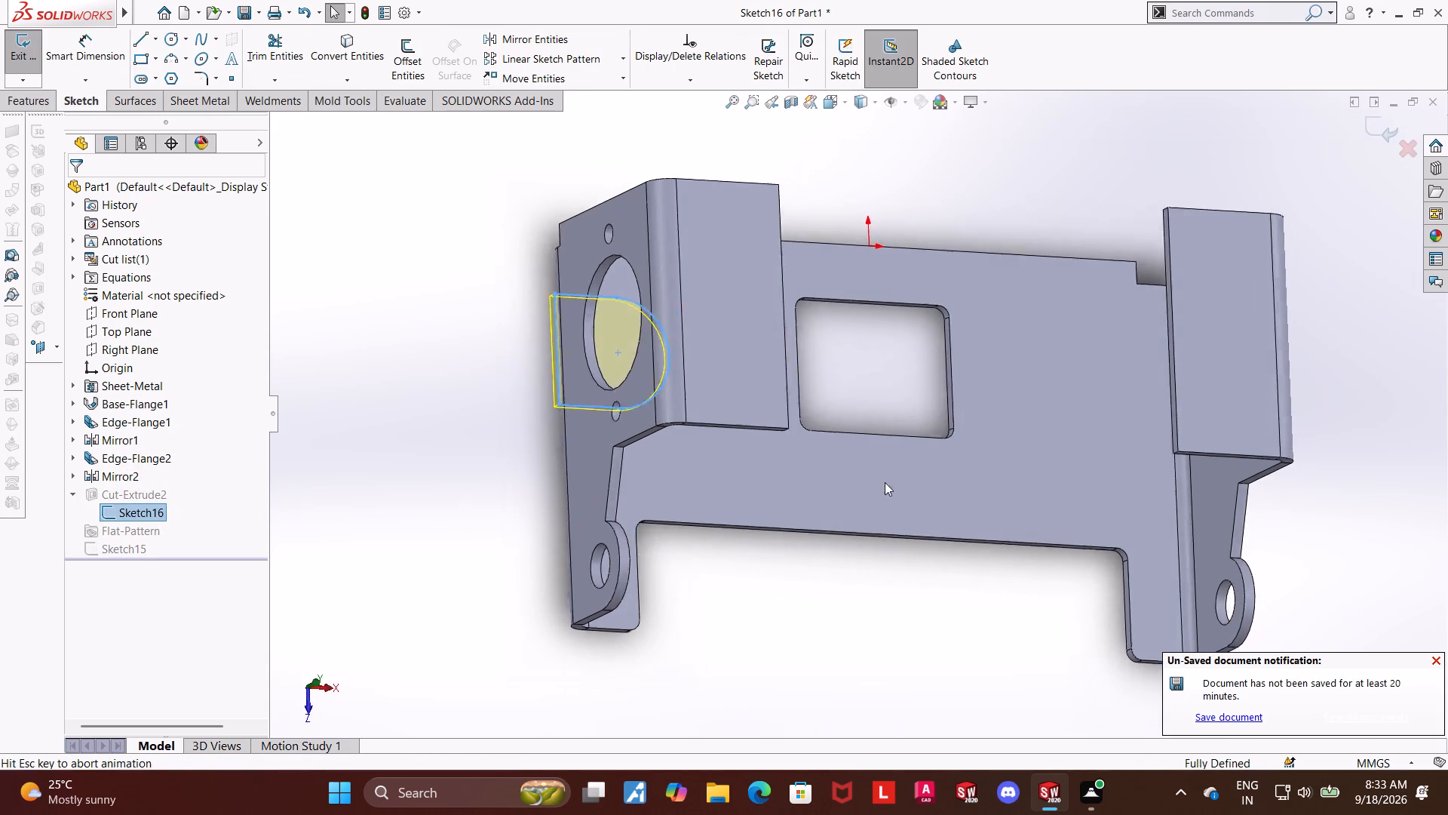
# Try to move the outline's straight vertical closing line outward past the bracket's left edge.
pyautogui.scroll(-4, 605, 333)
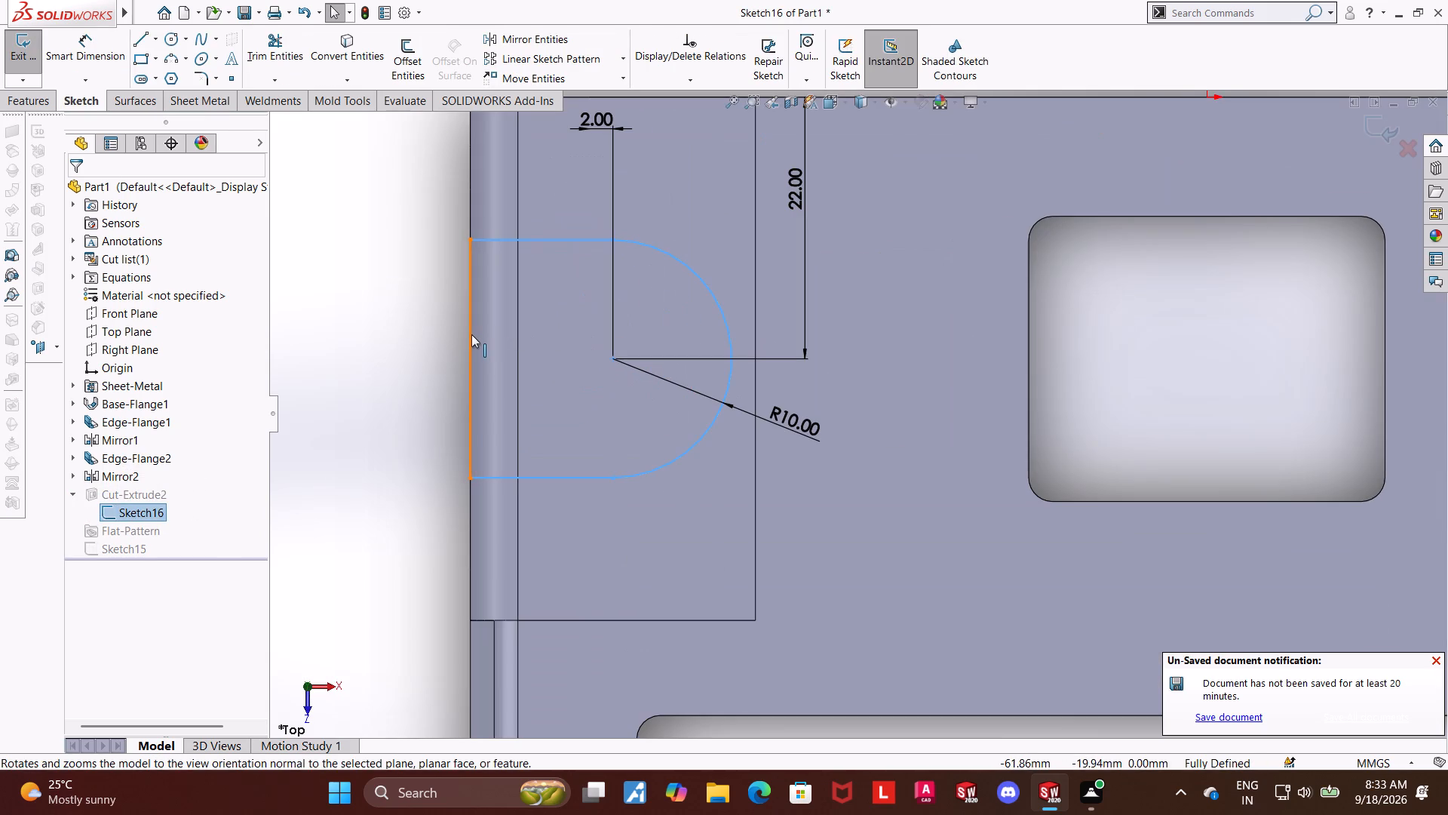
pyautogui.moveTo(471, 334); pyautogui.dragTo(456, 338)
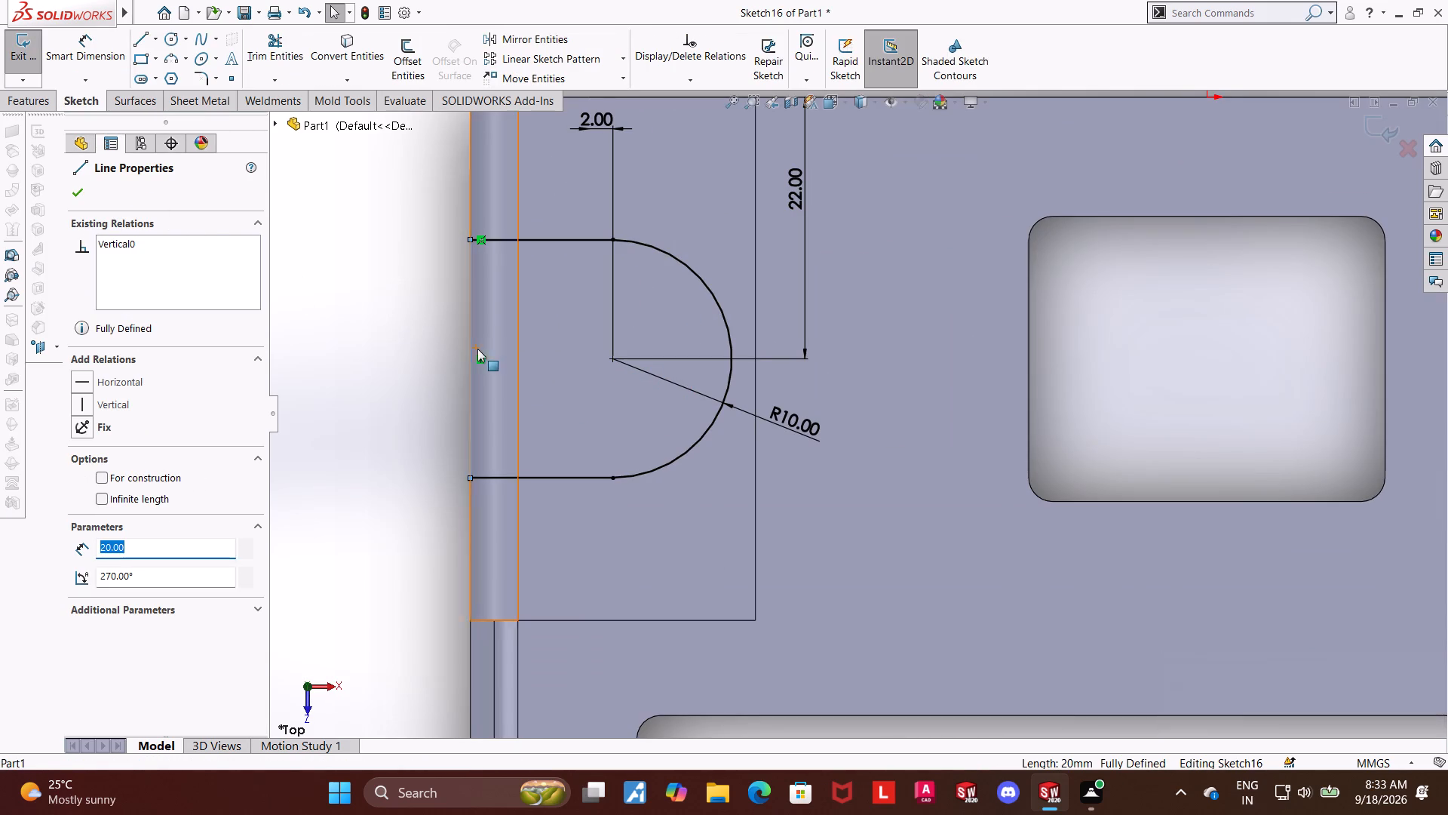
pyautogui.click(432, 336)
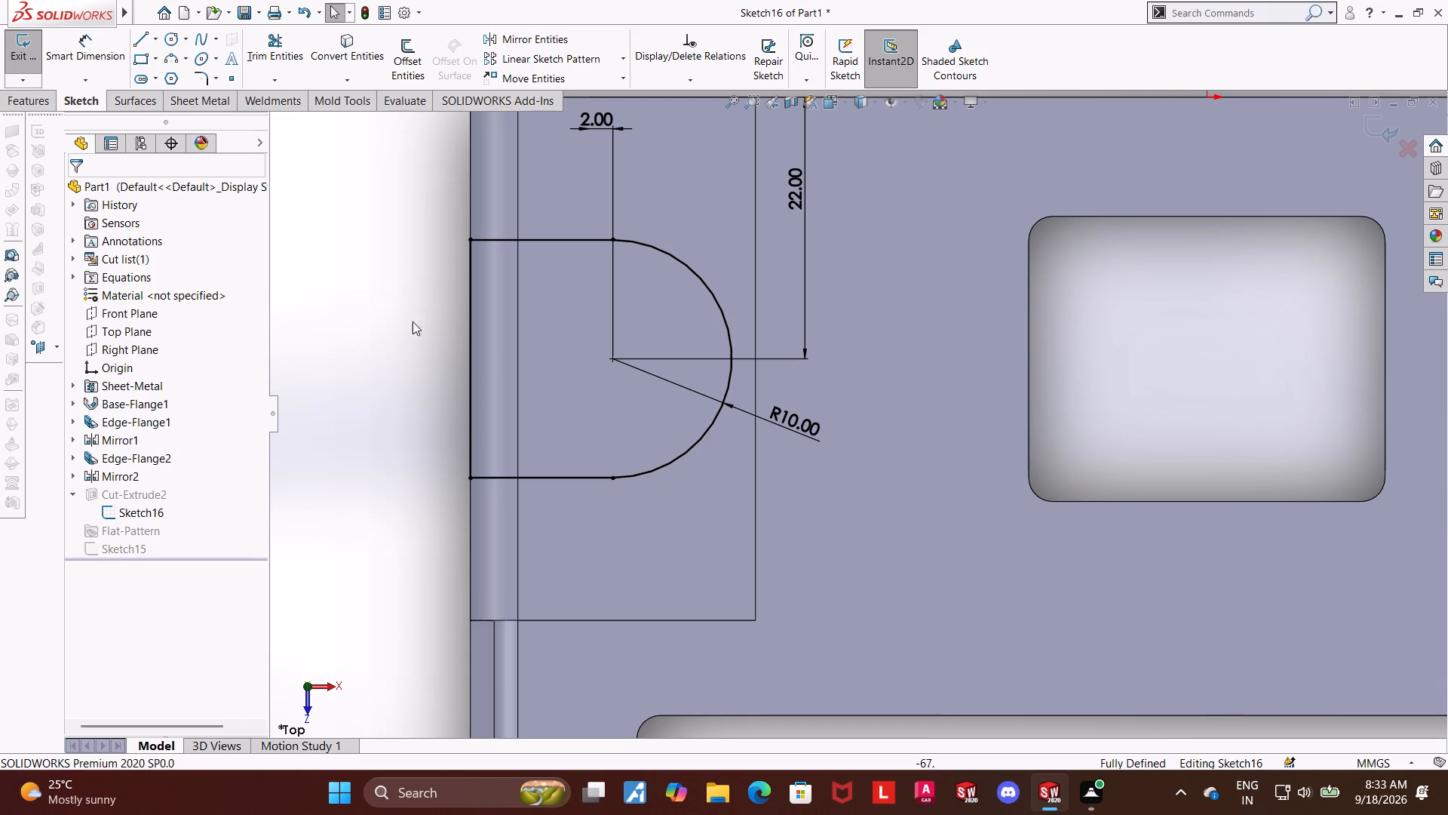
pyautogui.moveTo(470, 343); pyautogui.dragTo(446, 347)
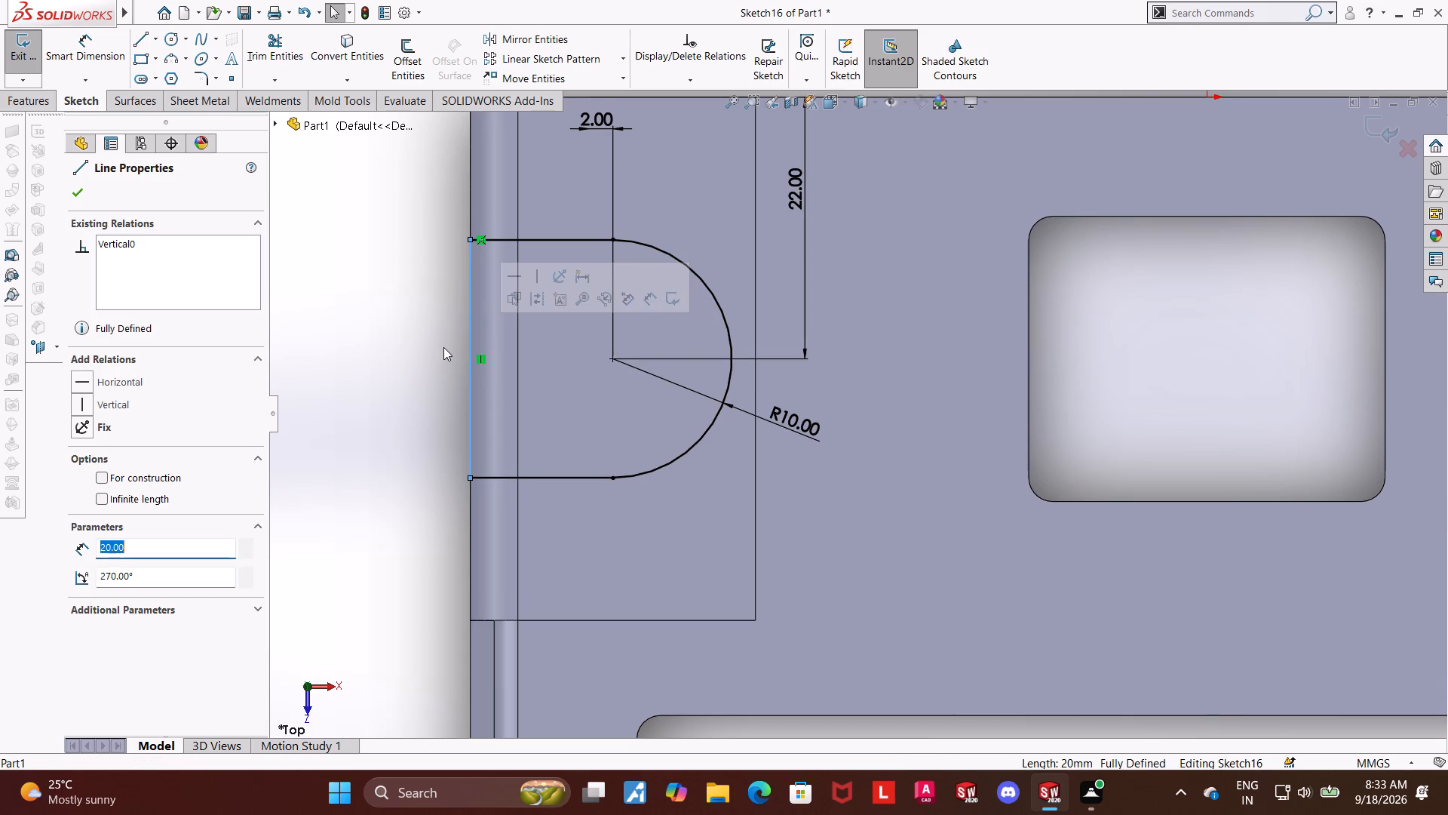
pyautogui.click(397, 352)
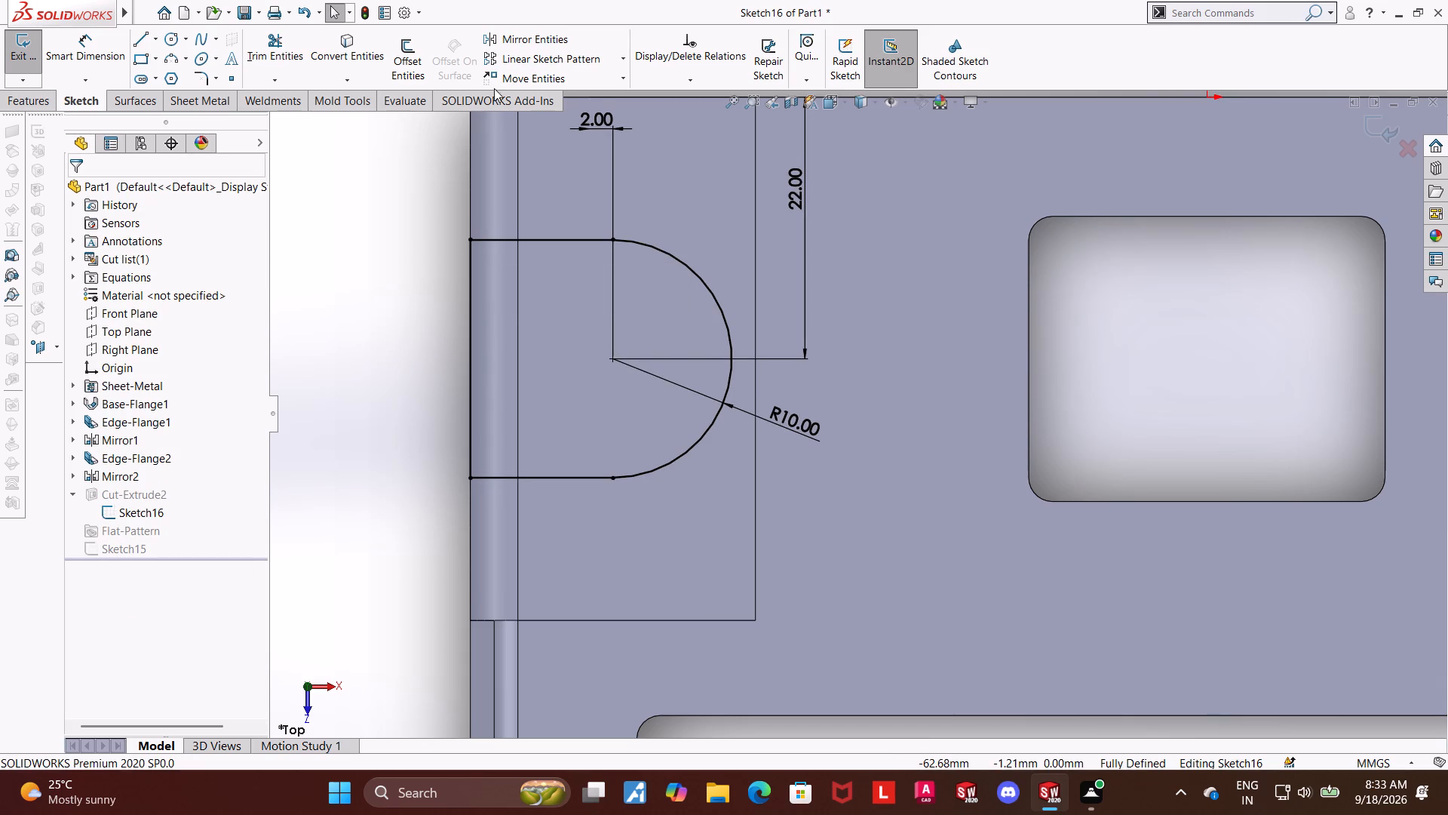
# Trim away the outline's vertical closing line on the bracket's left edge with Power trim.
pyautogui.click(275, 46)
pyautogui.moveTo(493, 291); pyautogui.dragTo(444, 291)
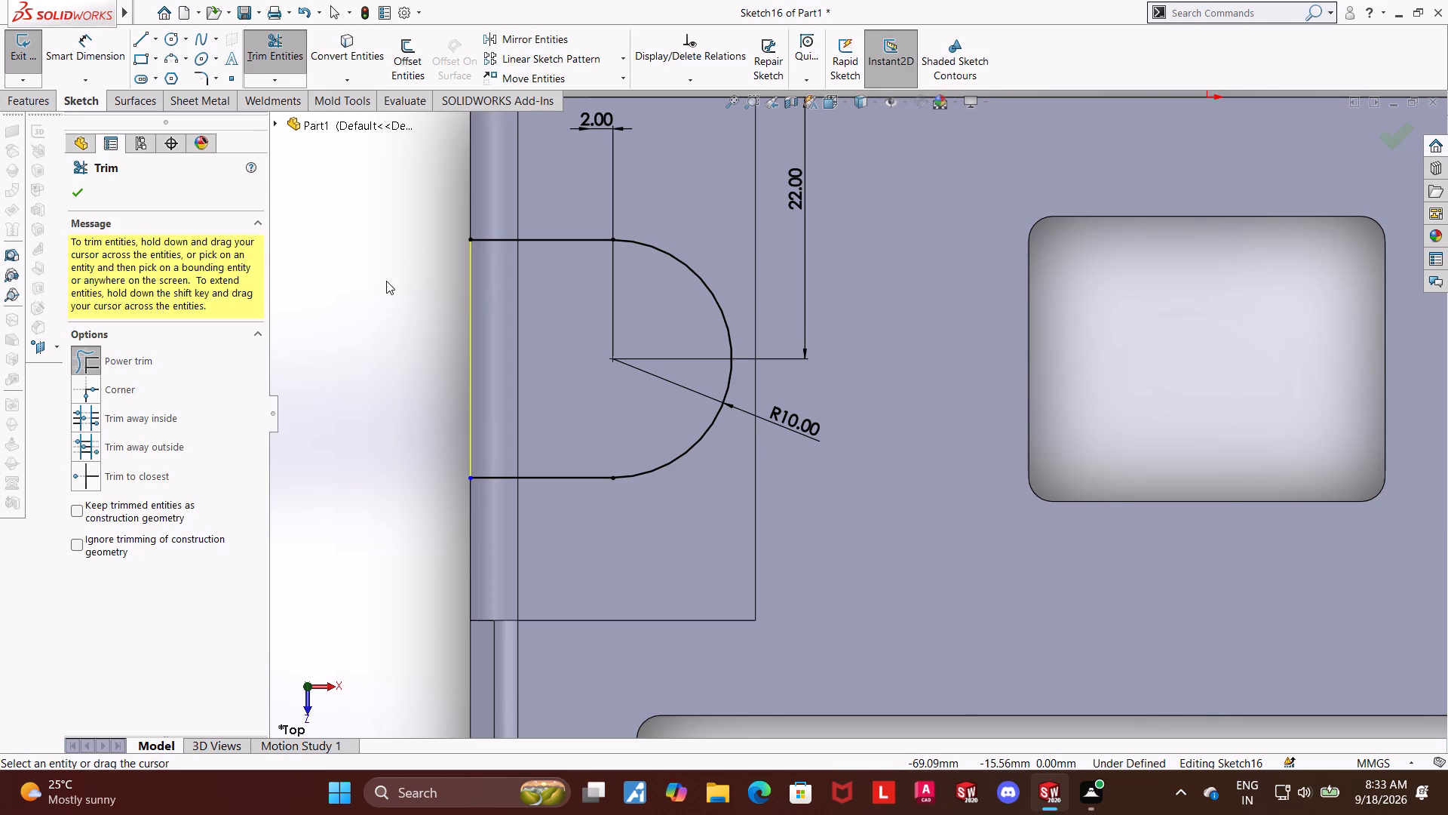
pyautogui.moveTo(502, 304); pyautogui.dragTo(380, 325)
pyautogui.scroll(2, 406, 312)
pyautogui.click(409, 315)
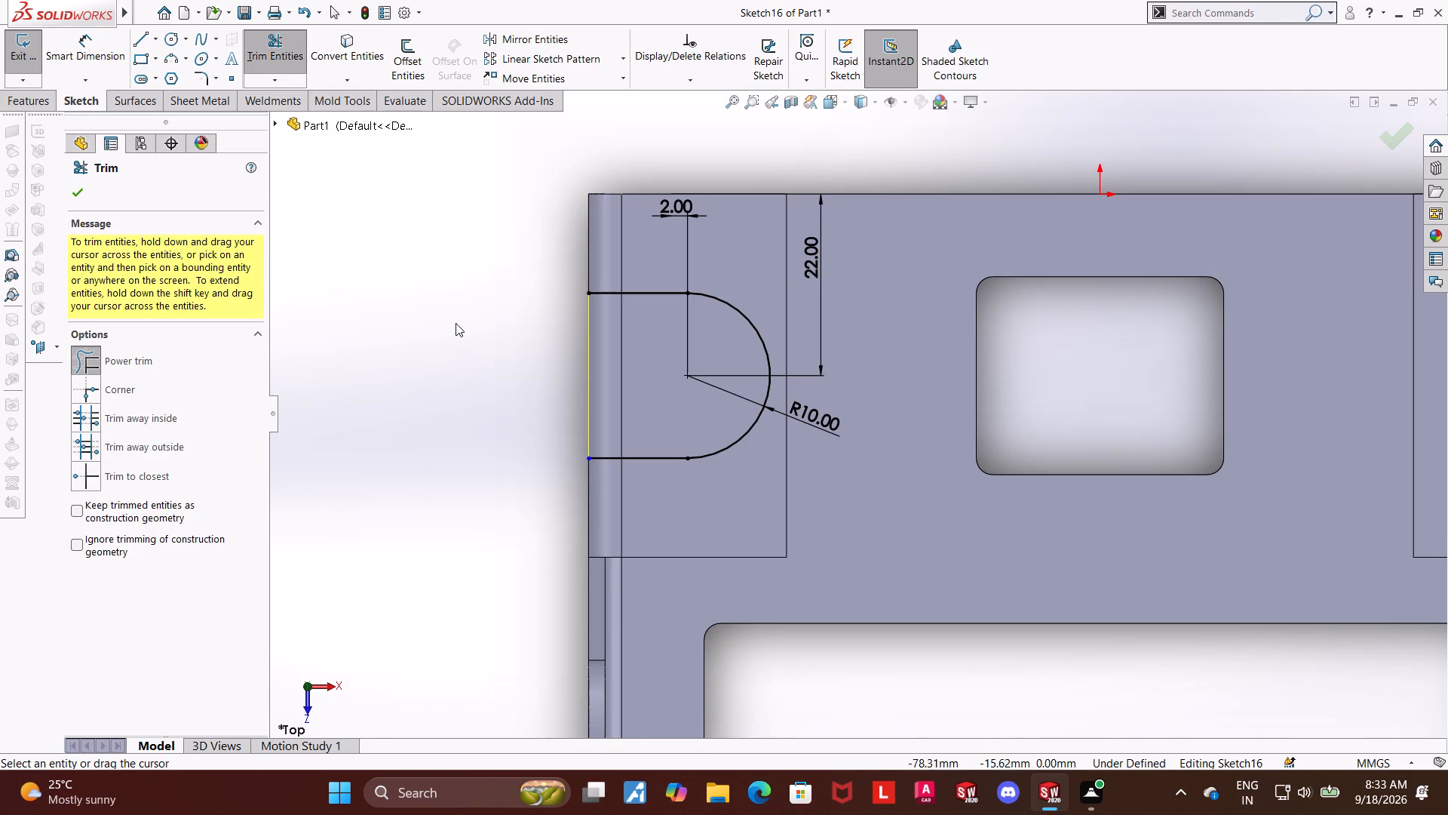
pyautogui.moveTo(457, 323); pyautogui.dragTo(485, 323, button='middle')
pyautogui.click(453, 340)
pyautogui.scroll(1, 410, 318)
pyautogui.moveTo(410, 318); pyautogui.dragTo(397, 320, button='middle')
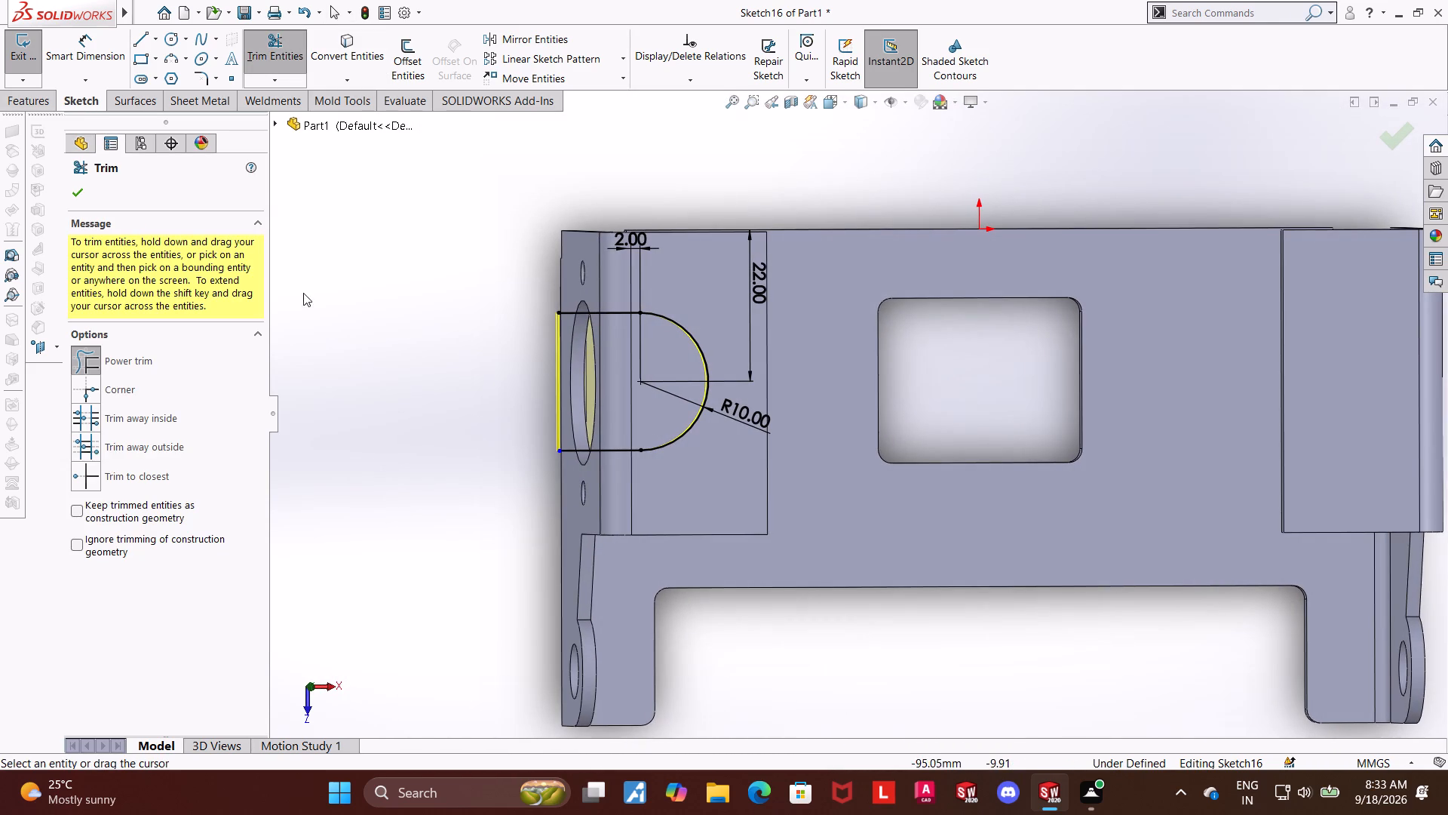
pyautogui.click(827, 95)
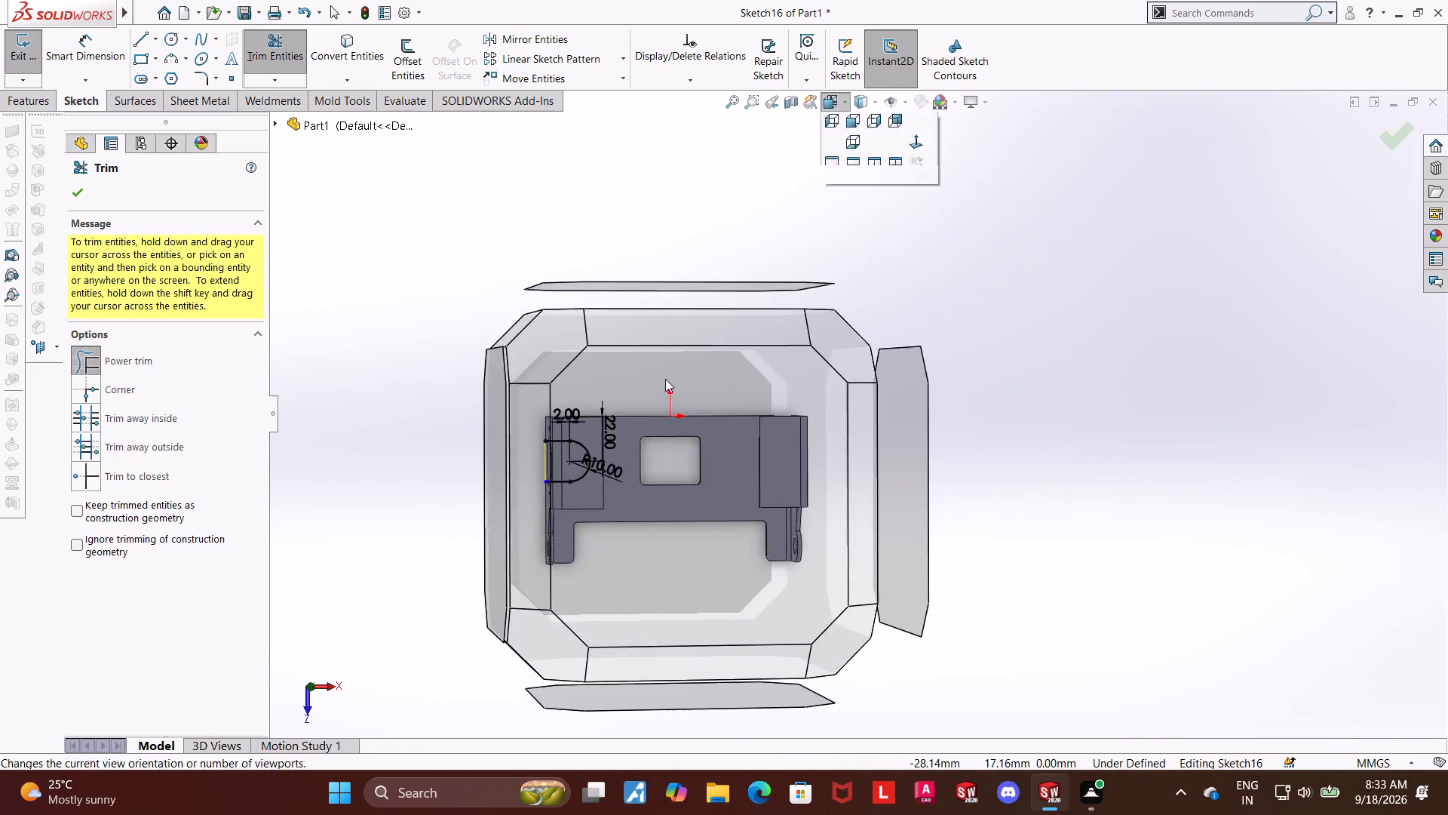
pyautogui.click(665, 379)
pyautogui.click(72, 192)
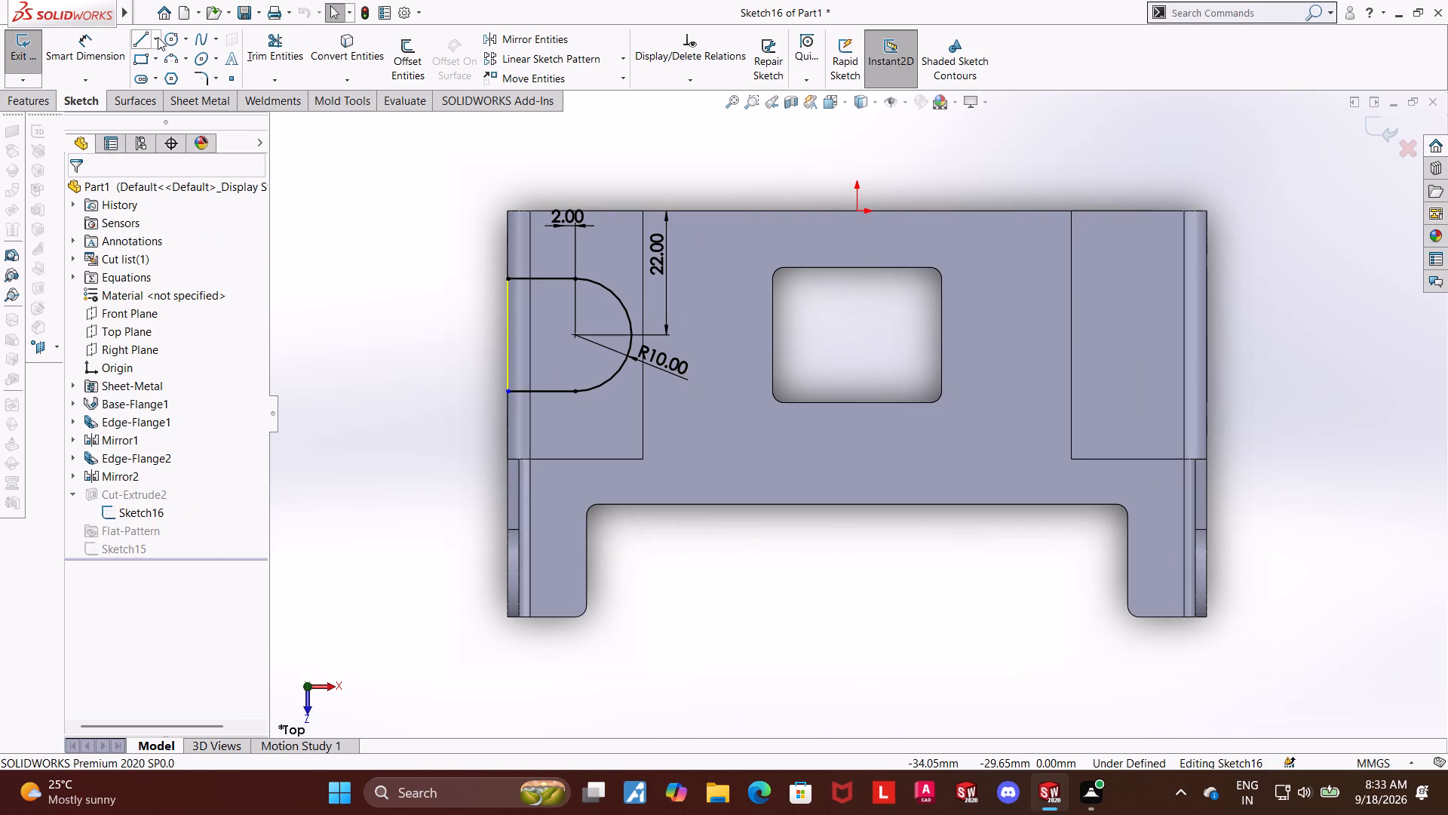
# Draw a vertical line about 20 mm long, about 1.3 mm outside the bracket's left edge, level with the outline's two horizontal lines.
pyautogui.click(158, 36)
pyautogui.click(143, 57)
pyautogui.scroll(-5, 448, 307)
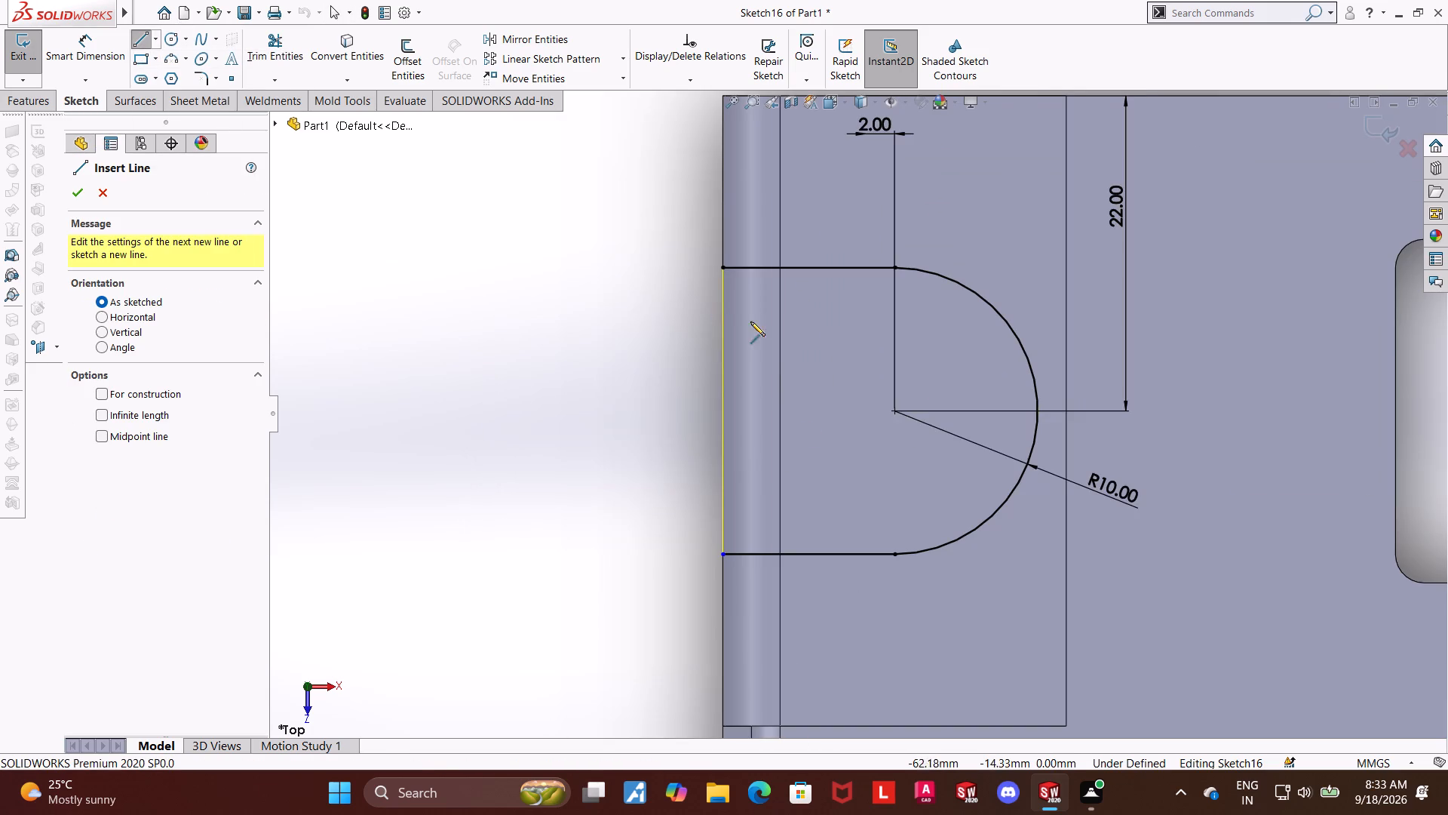
pyautogui.click(704, 553)
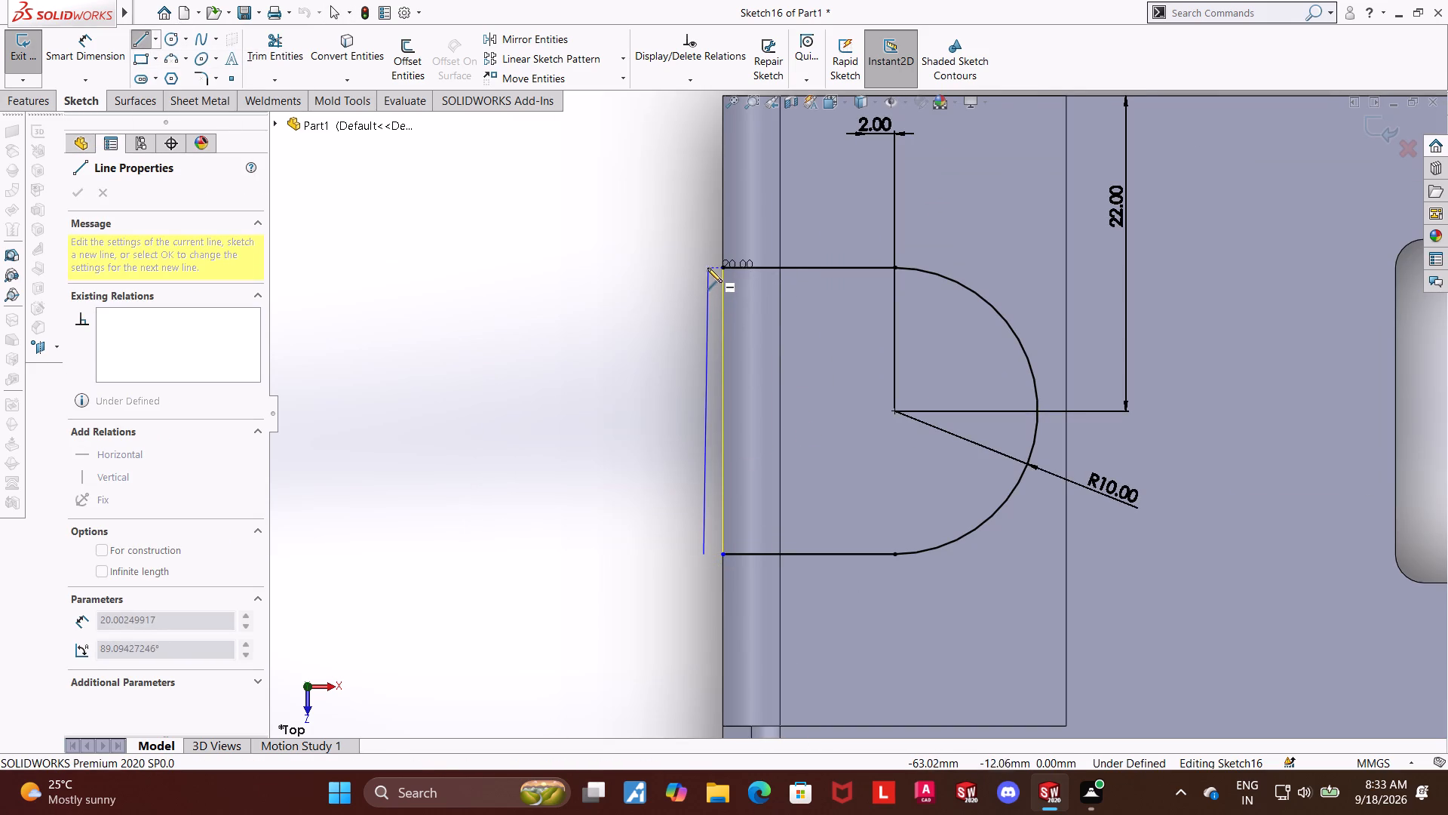
pyautogui.click(707, 266)
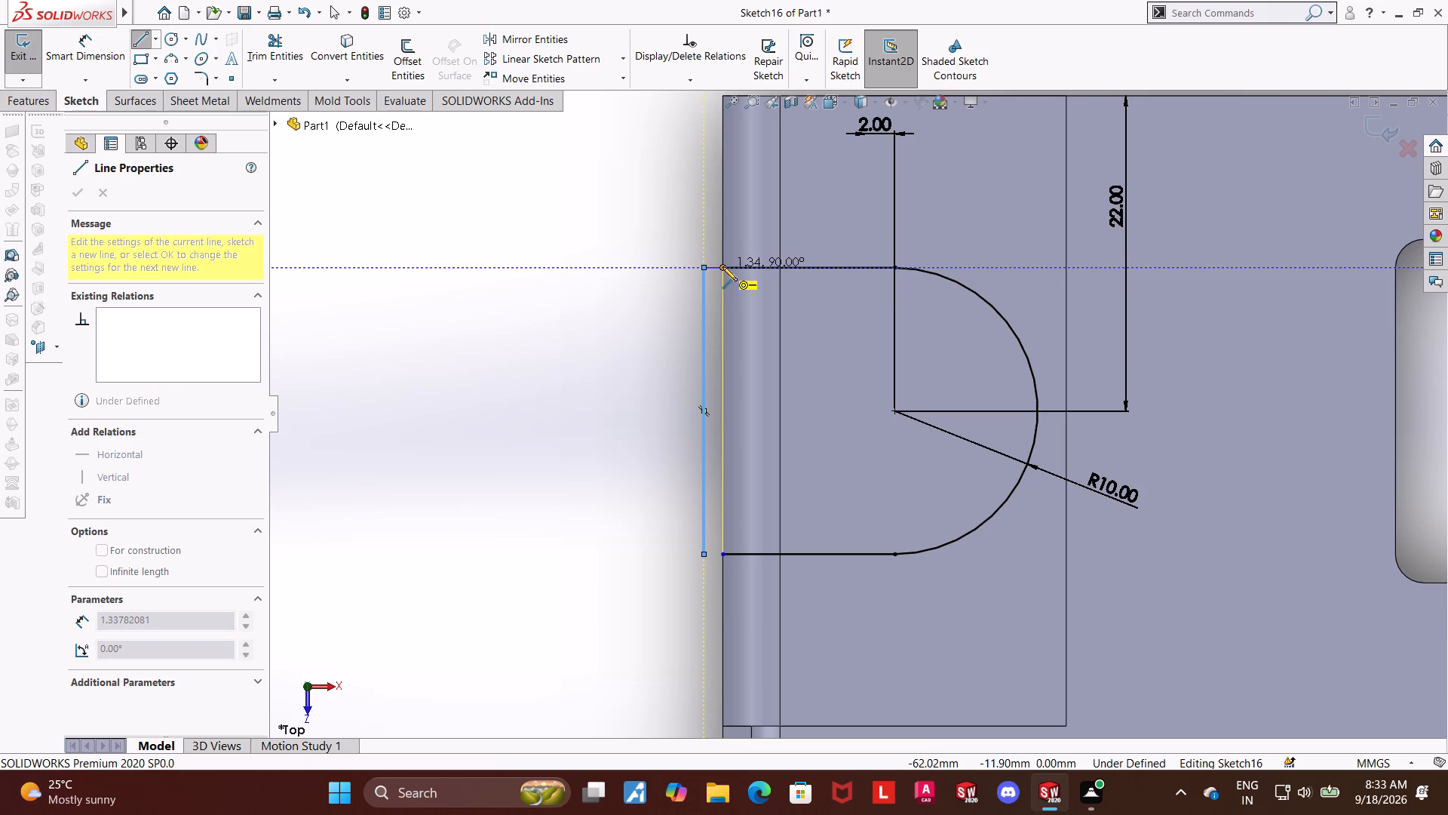
pyautogui.press('Escape')
# Delete the upper horizontal line's coincident relation to the bracket edge, and extend both horizontal lines to the new vertical line's endpoints.
pyautogui.moveTo(720, 268); pyautogui.dragTo(697, 267)
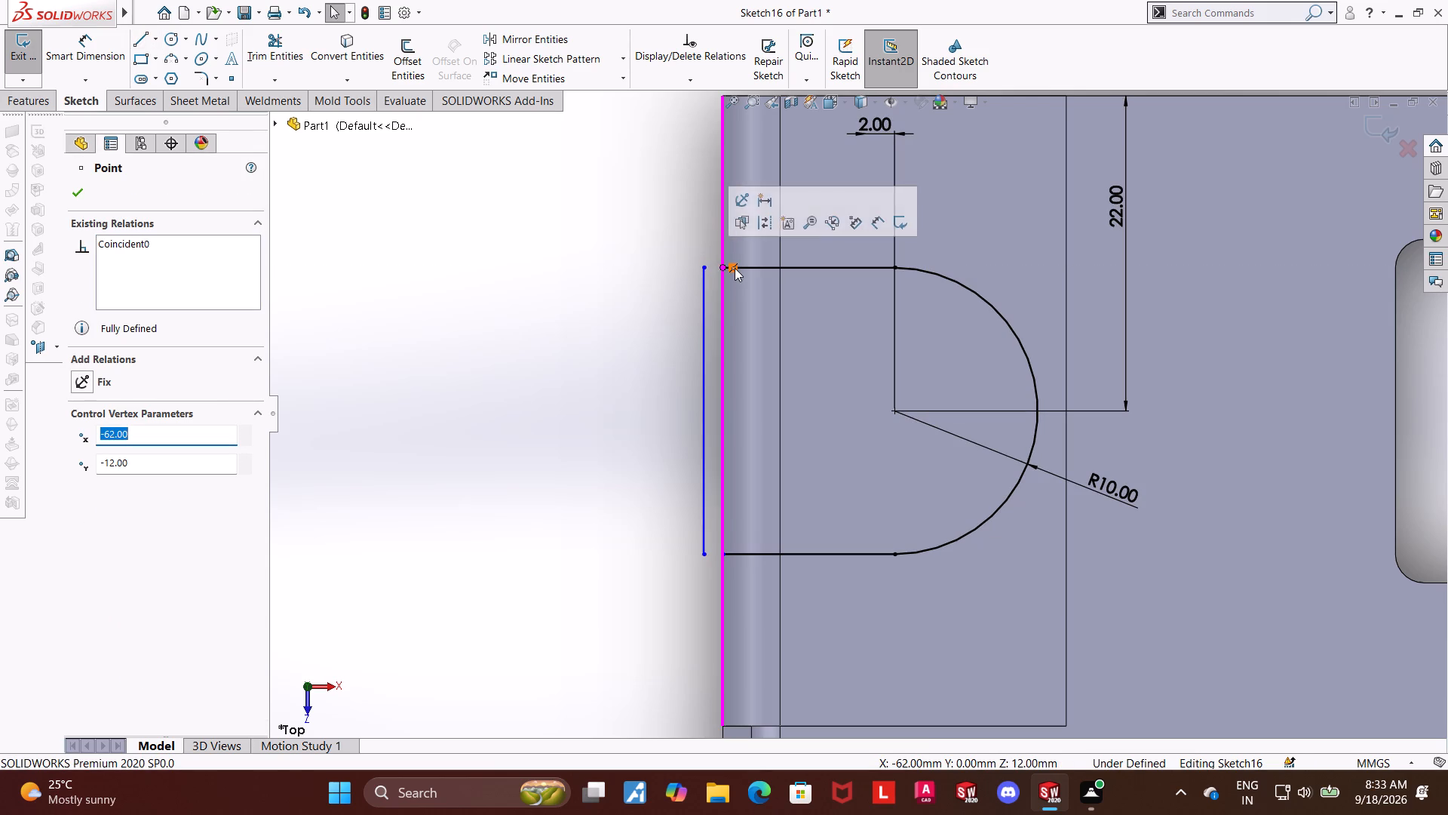
pyautogui.rightClick(735, 268)
pyautogui.click(768, 464)
pyautogui.moveTo(724, 268); pyautogui.dragTo(722, 268)
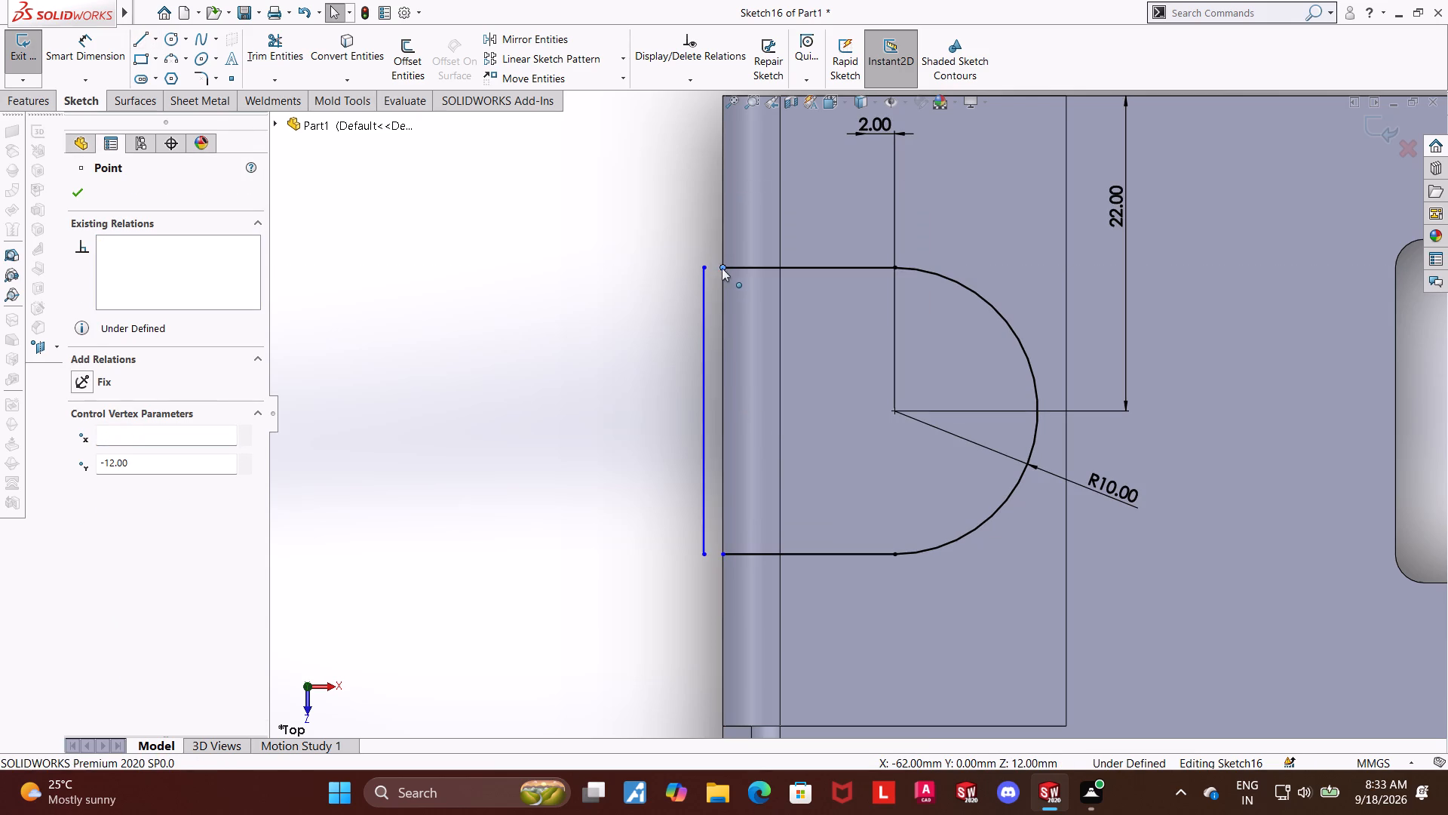
pyautogui.moveTo(722, 268); pyautogui.dragTo(701, 267)
pyautogui.rightClick(721, 552)
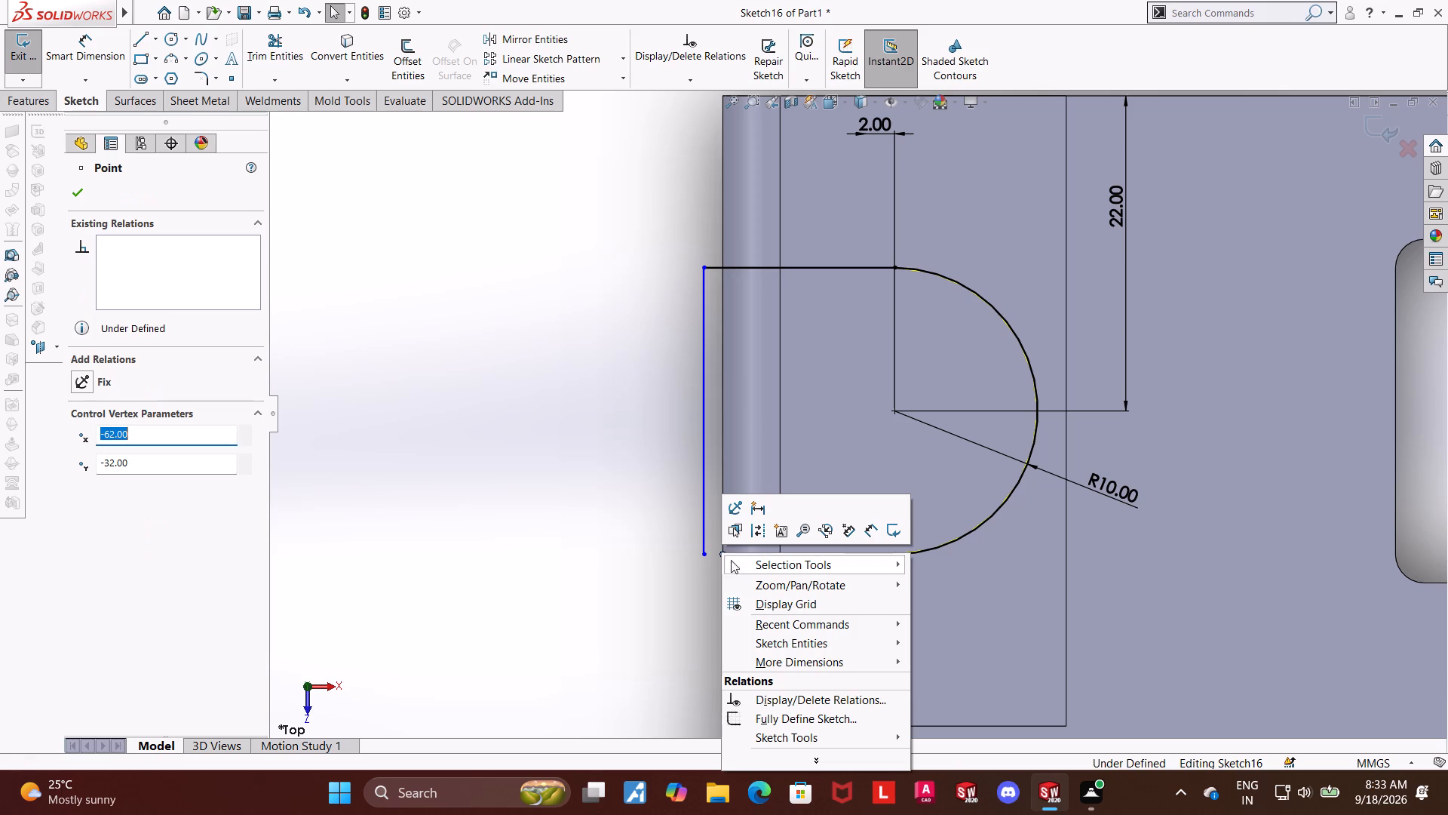
pyautogui.click(594, 503)
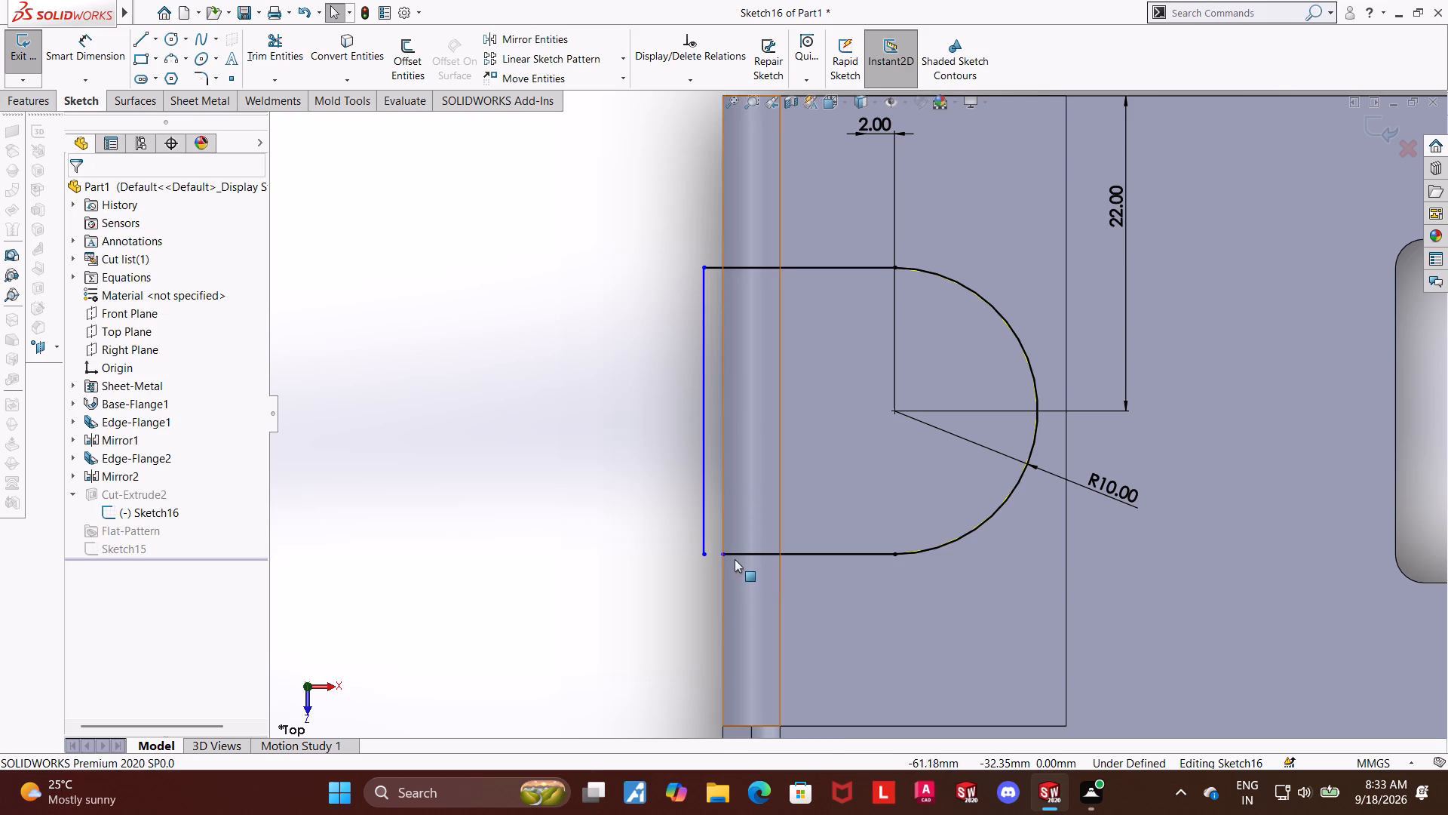
pyautogui.rightClick(723, 555)
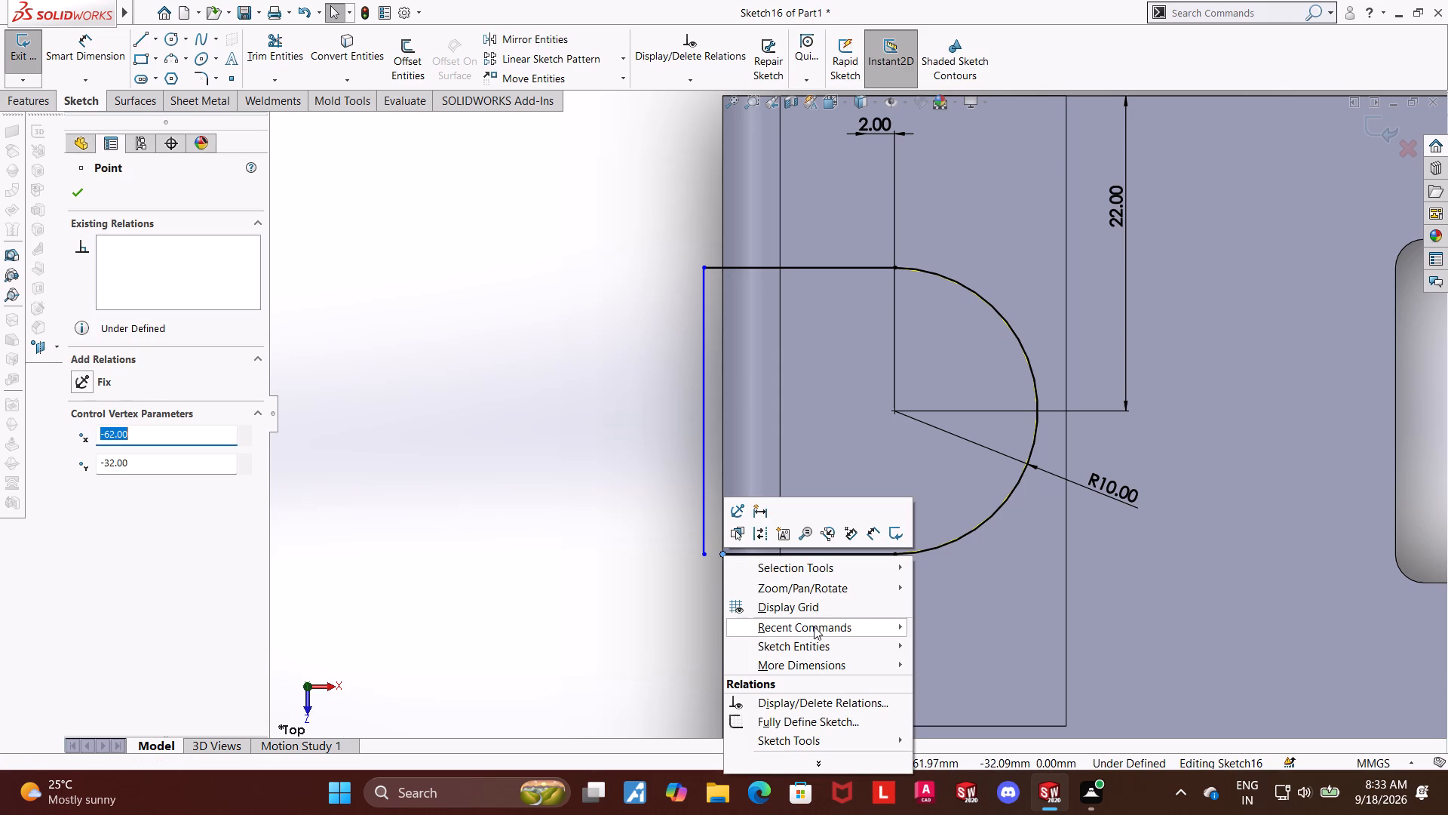
pyautogui.click(554, 619)
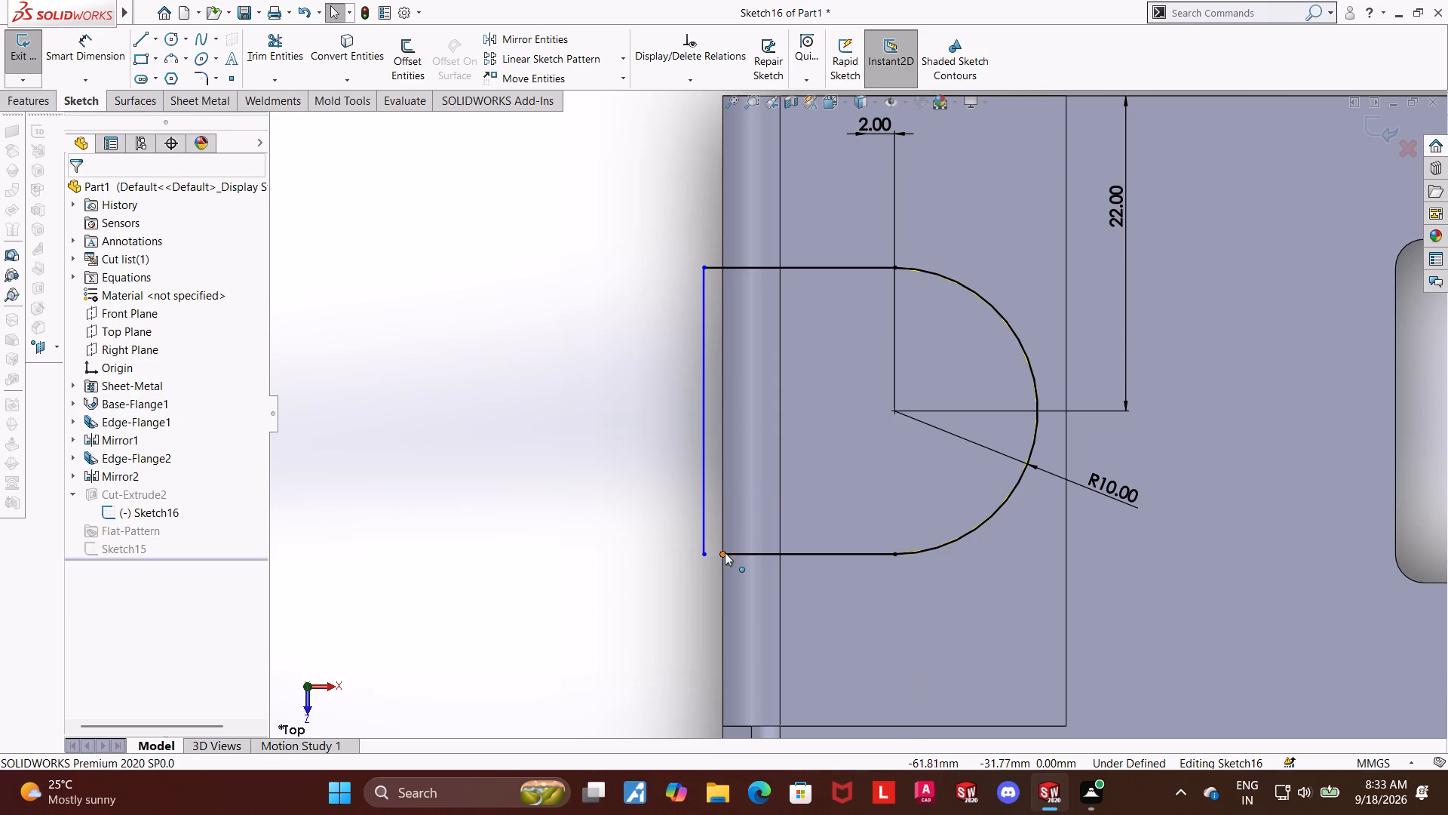
pyautogui.moveTo(722, 552); pyautogui.dragTo(701, 554)
pyautogui.click(647, 560)
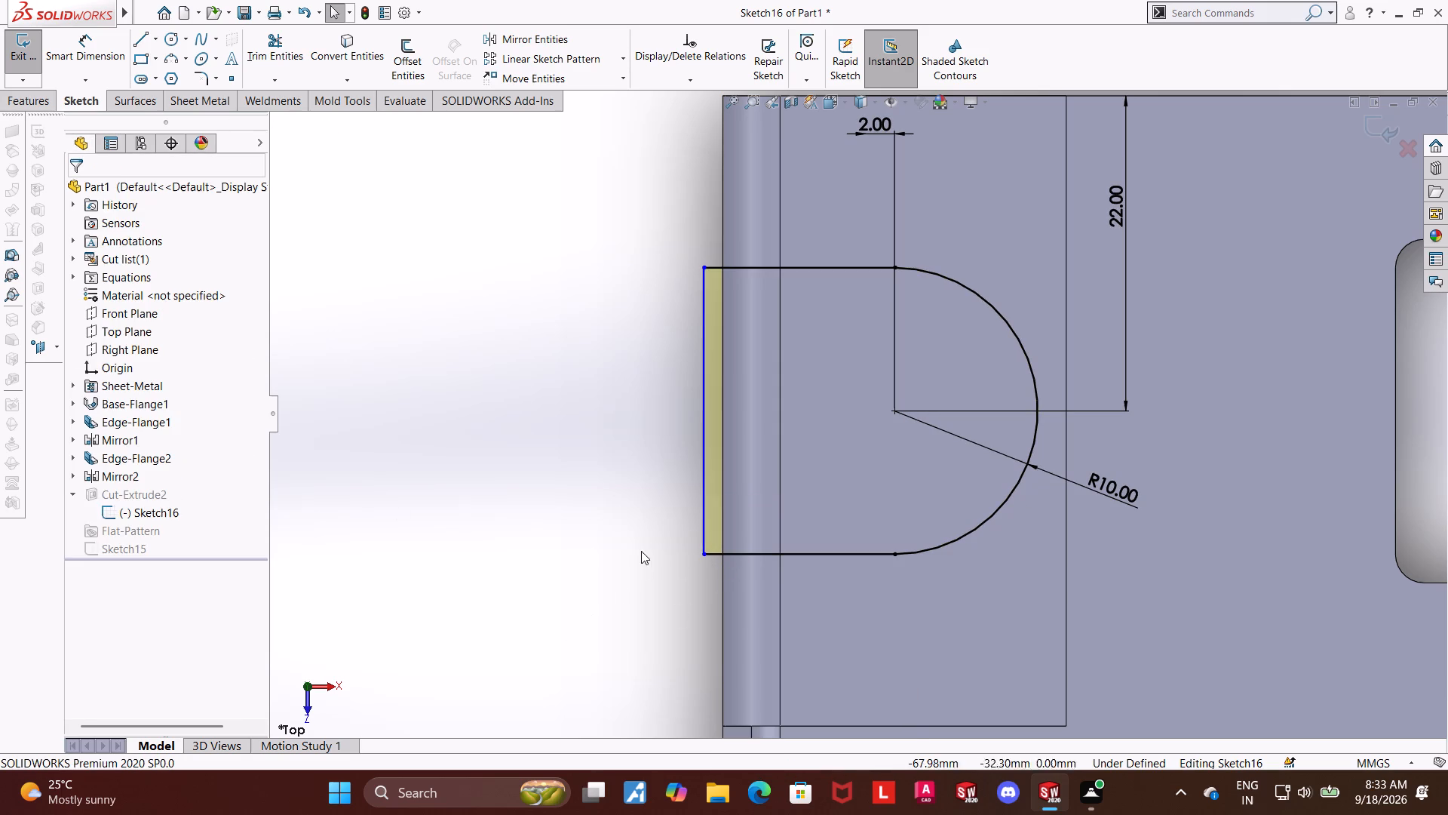
# Dimension the new vertical line 1 mm outside the bracket's left edge.
pyautogui.click(85, 45)
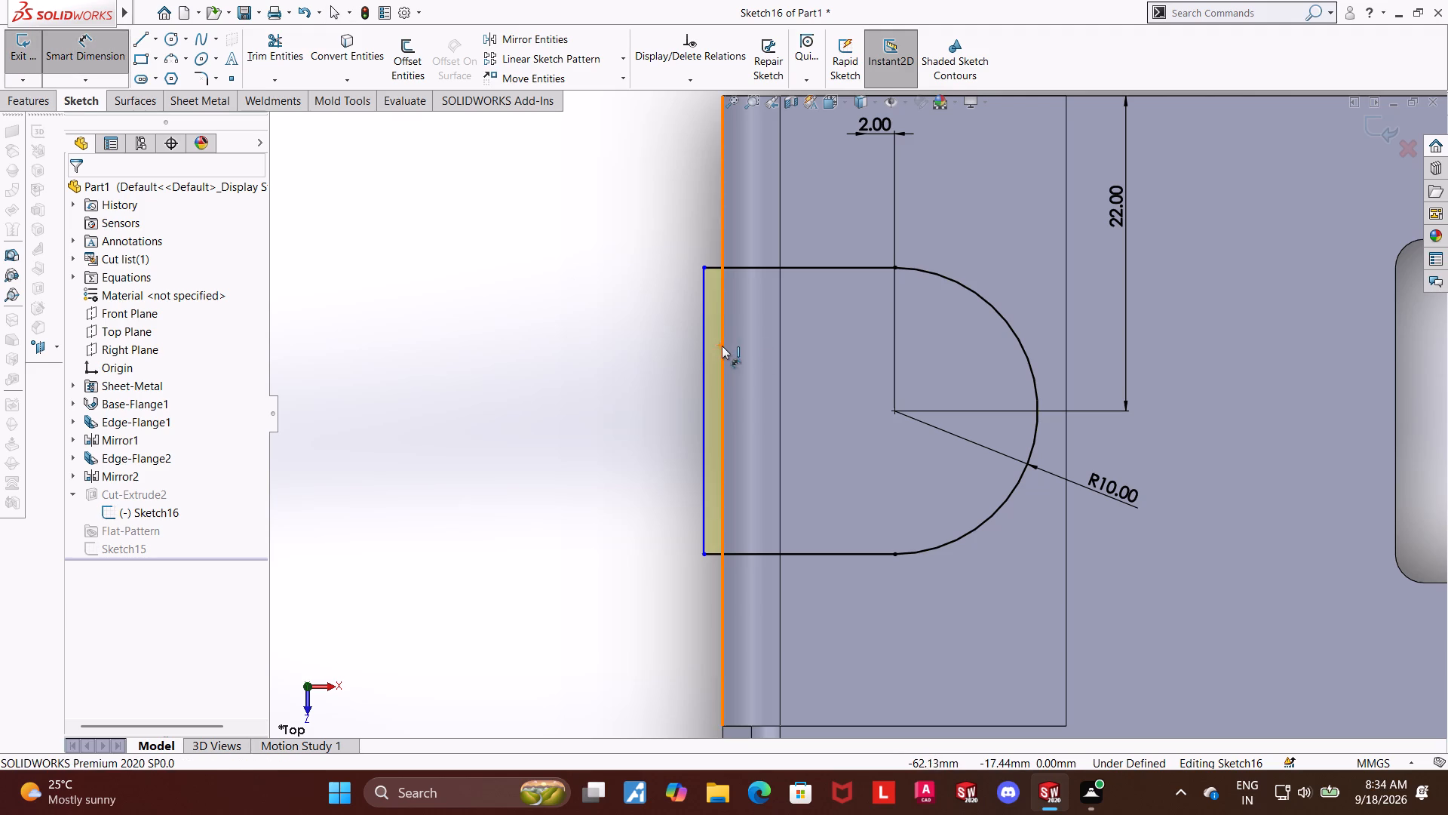
pyautogui.click(723, 346)
pyautogui.click(722, 368)
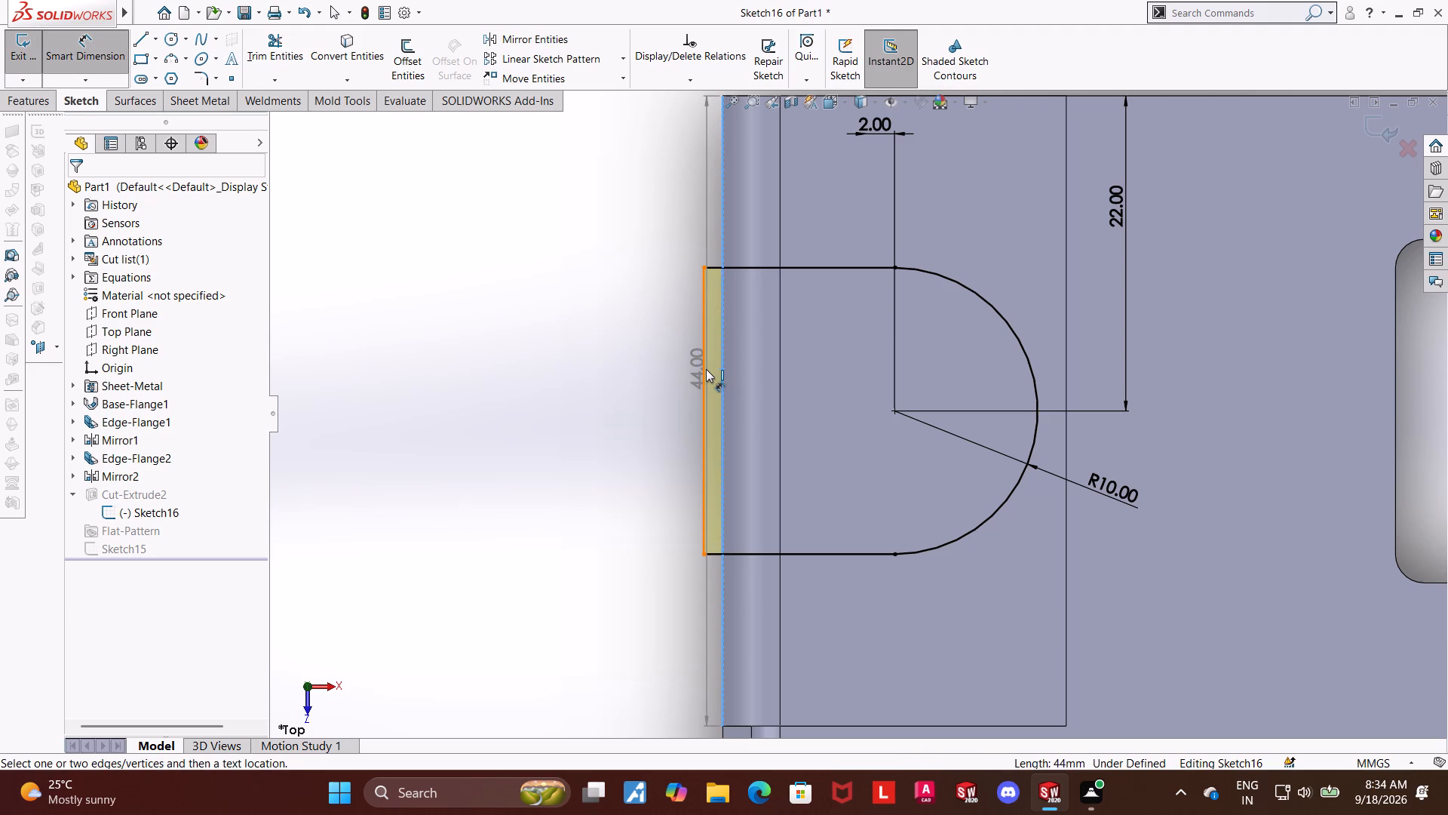
pyautogui.click(702, 369)
pyautogui.click(710, 248)
pyautogui.press('1')
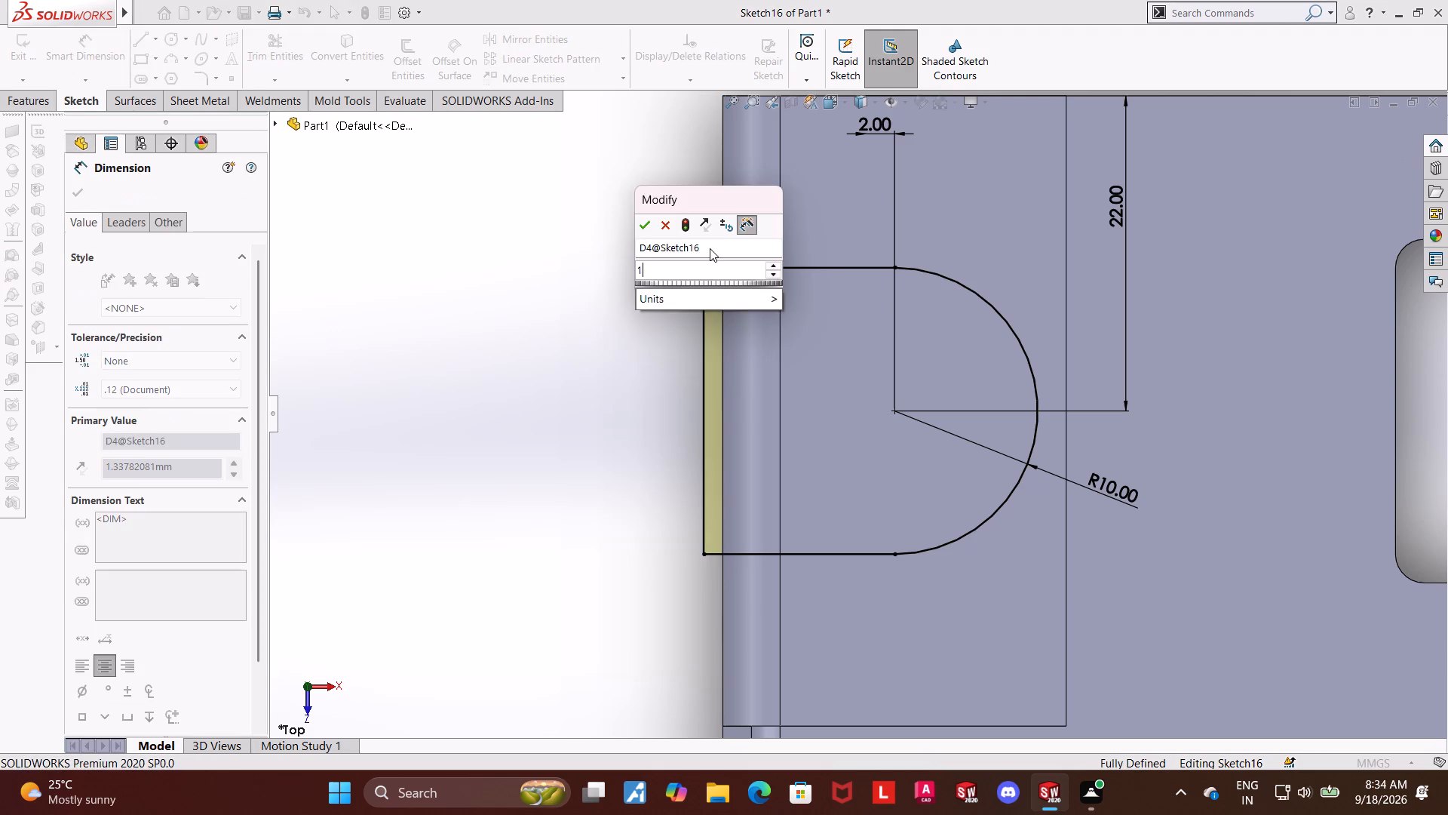
pyautogui.press('Return')
pyautogui.click(80, 194)
pyautogui.click(532, 437)
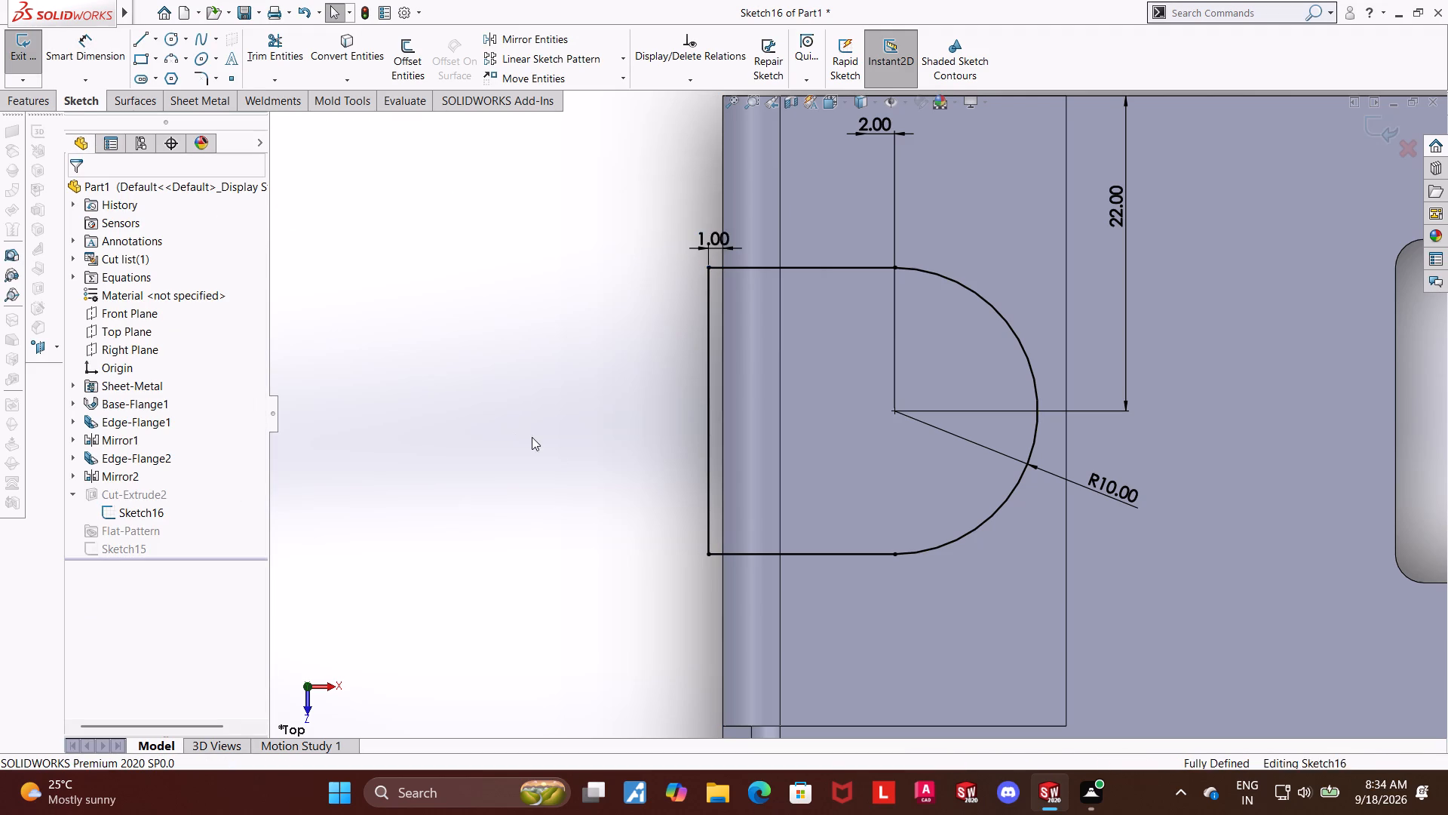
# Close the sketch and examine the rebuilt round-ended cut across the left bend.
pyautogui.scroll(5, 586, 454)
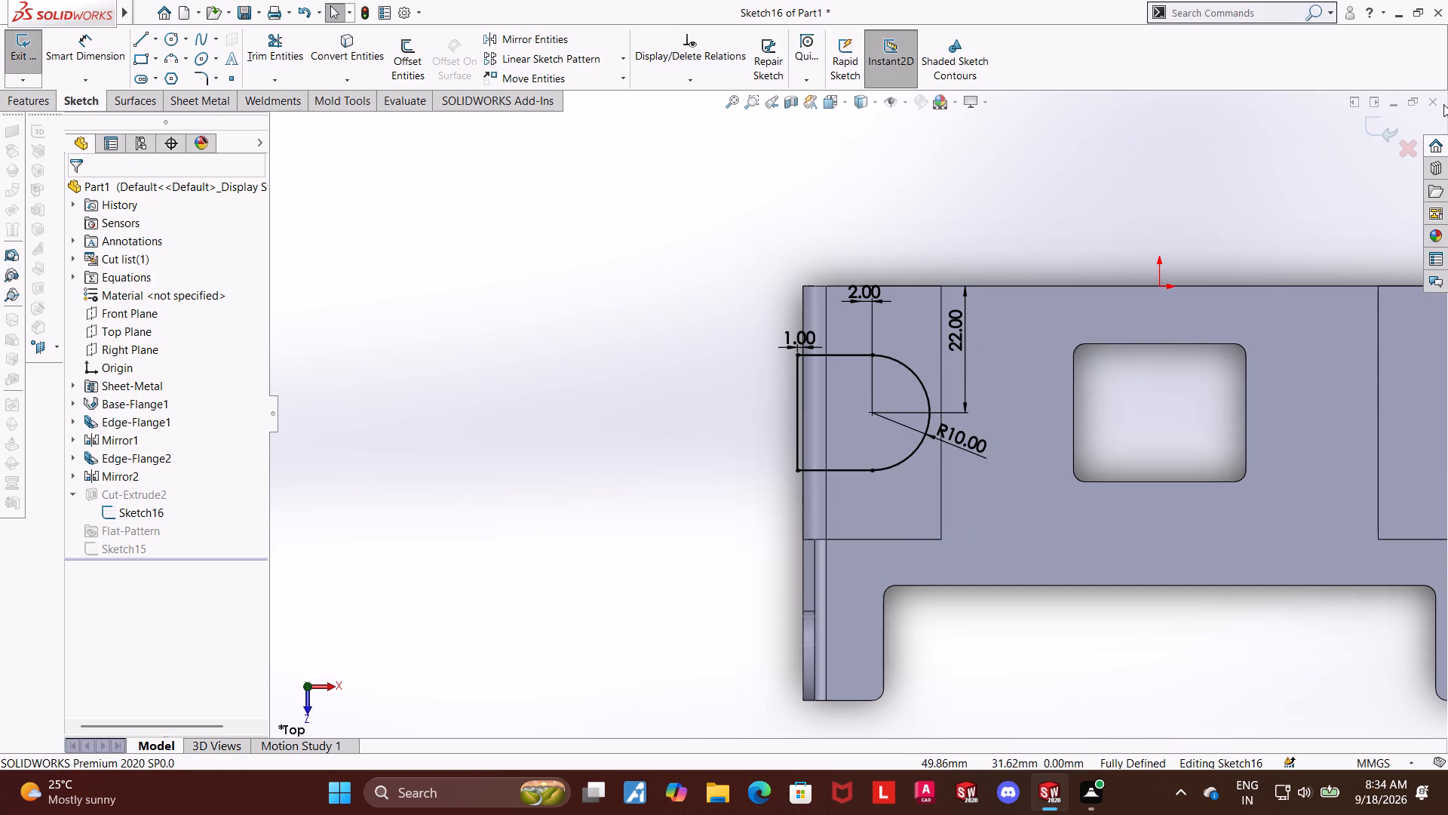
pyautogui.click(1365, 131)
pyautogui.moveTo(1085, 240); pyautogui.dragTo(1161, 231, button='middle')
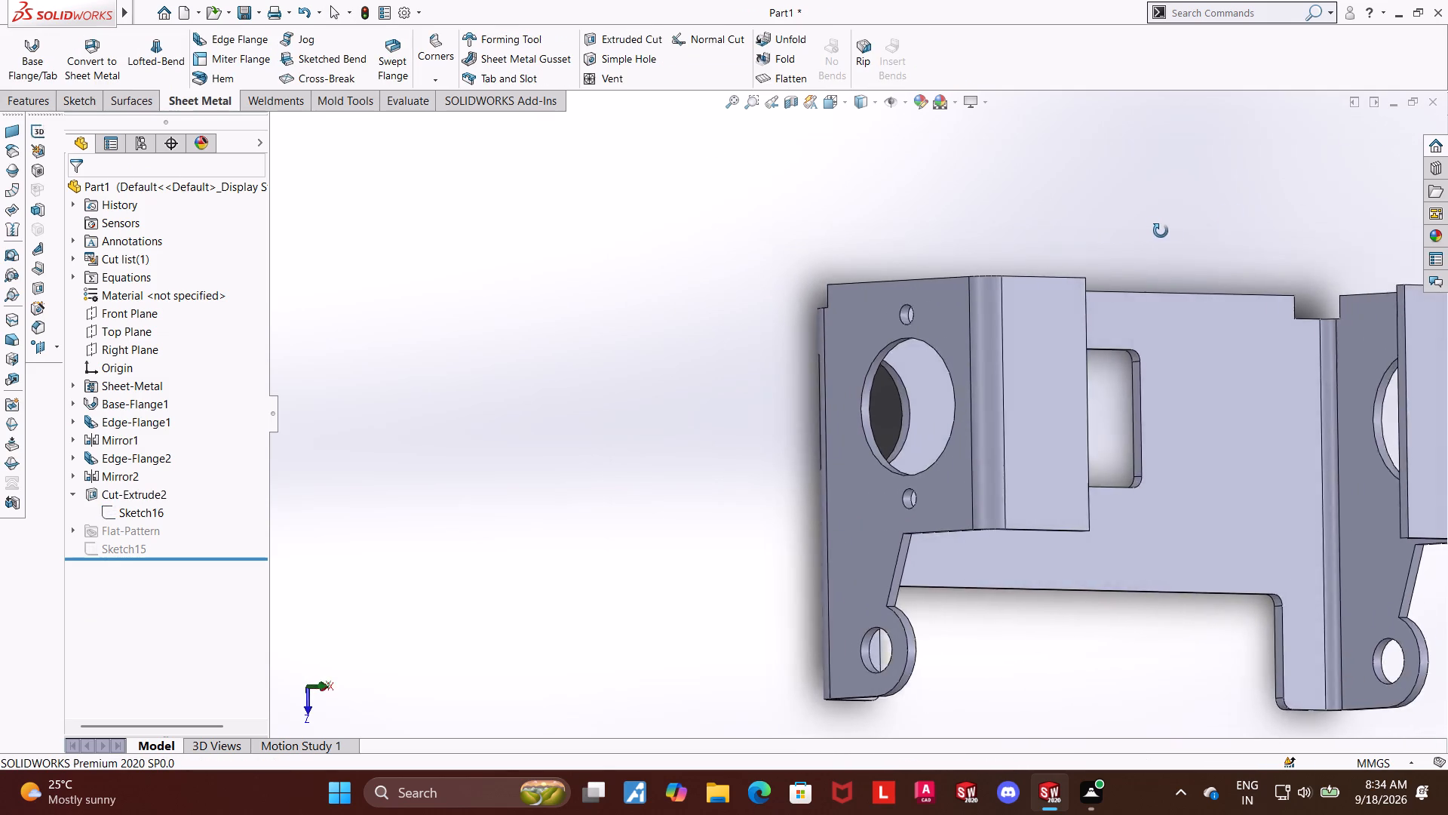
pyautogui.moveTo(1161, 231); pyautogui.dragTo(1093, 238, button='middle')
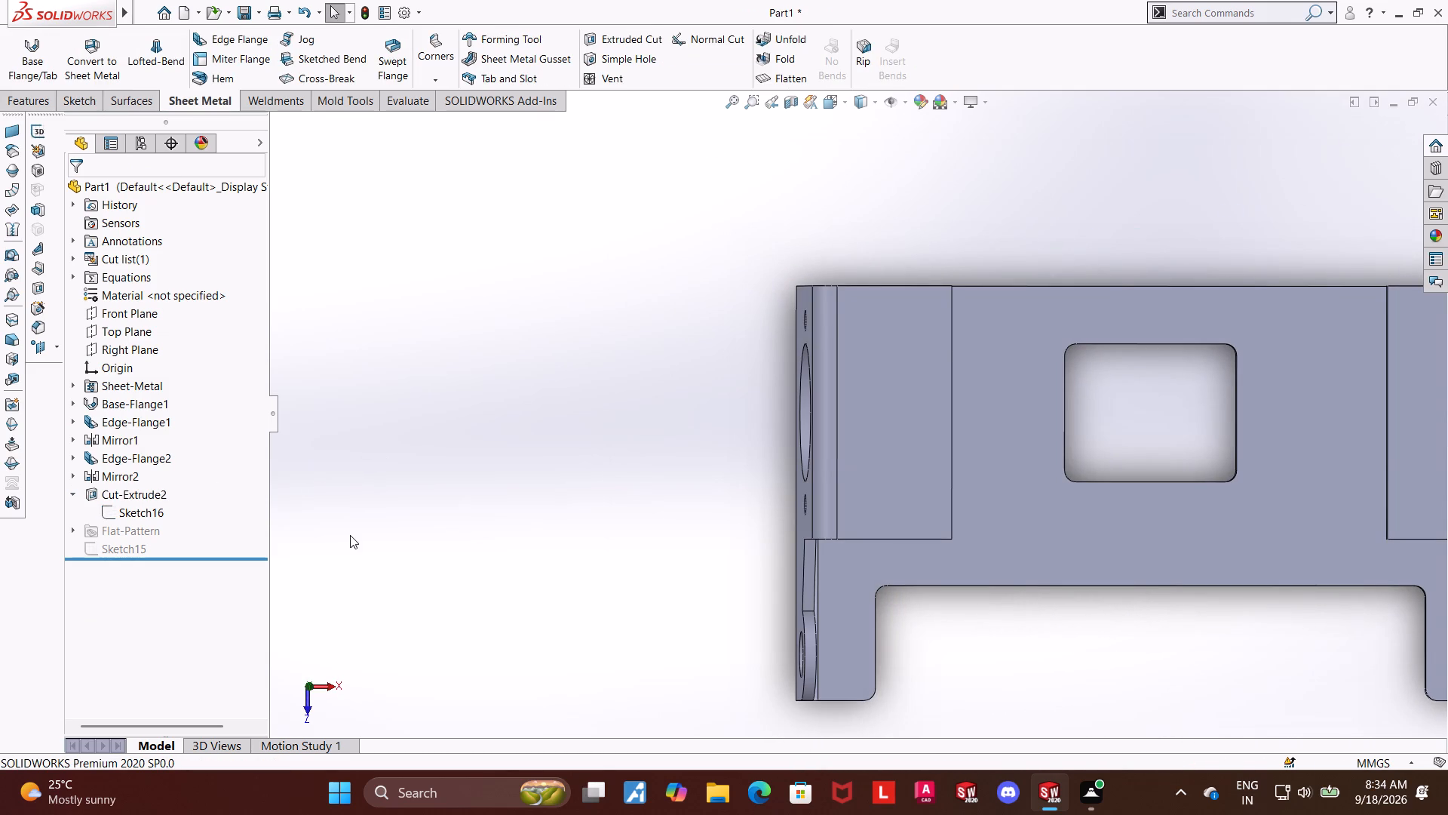
# Undo the sketch exit and the 1 mm dimension value, and try to undo the earlier edits to the round-ended outline.
pyautogui.hotkey('ctrl', 'z')
pyautogui.moveTo(449, 538); pyautogui.dragTo(563, 527, button='middle')
pyautogui.hotkey('ctrl', 'z')
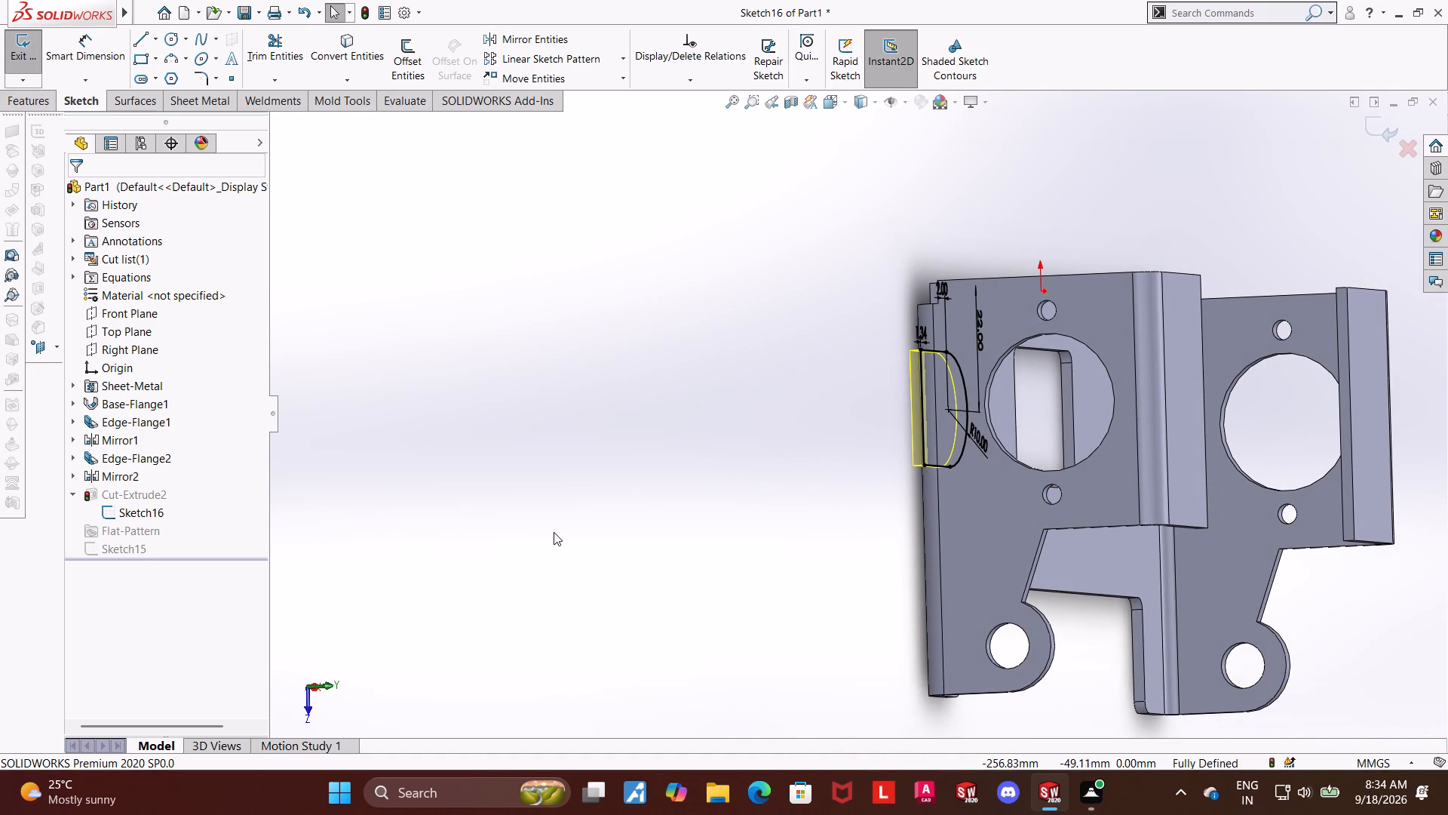
pyautogui.moveTo(538, 529); pyautogui.dragTo(567, 531, button='middle')
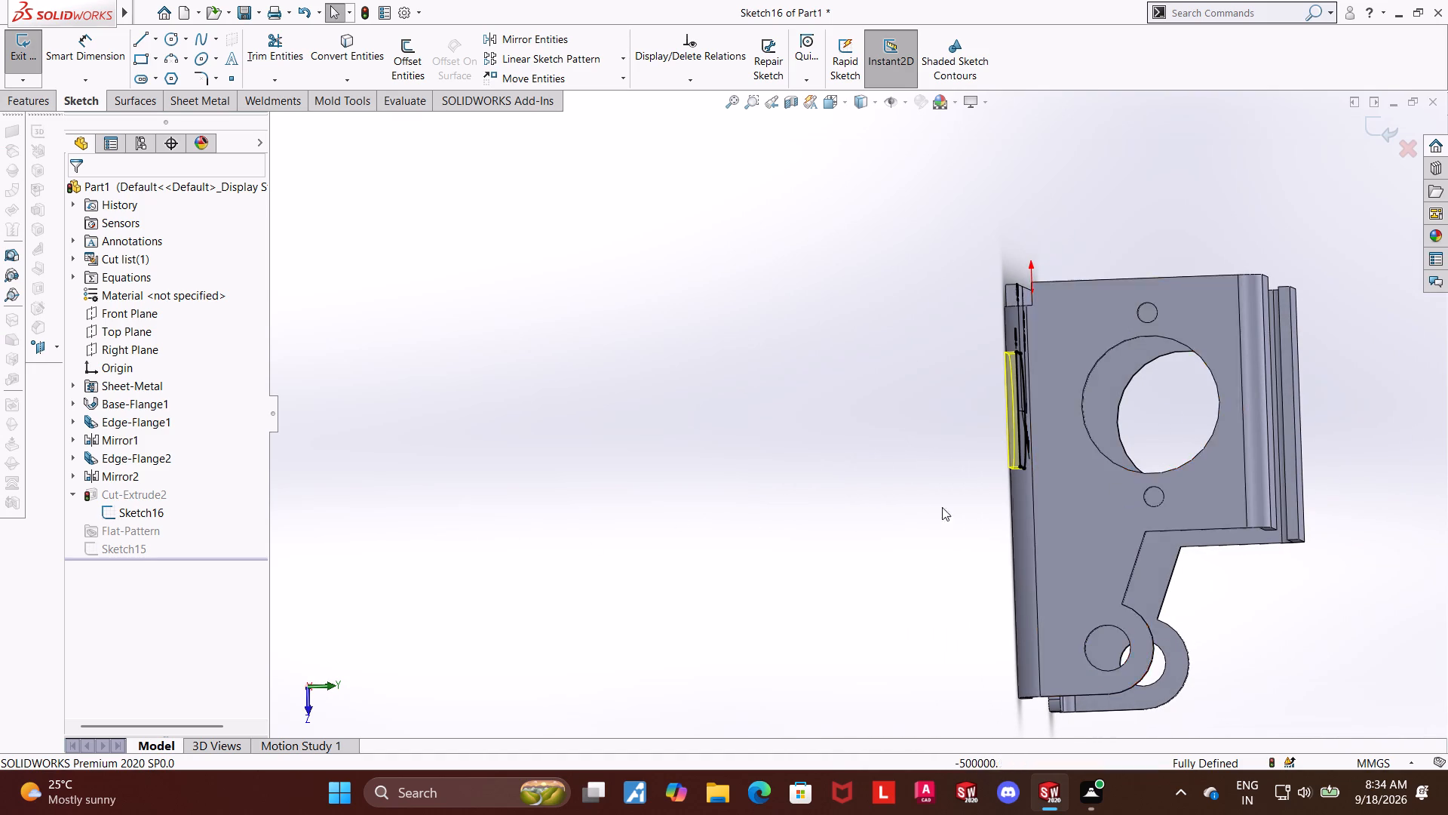
pyautogui.moveTo(907, 509); pyautogui.dragTo(803, 505, button='middle')
pyautogui.click(833, 108)
pyautogui.click(710, 460)
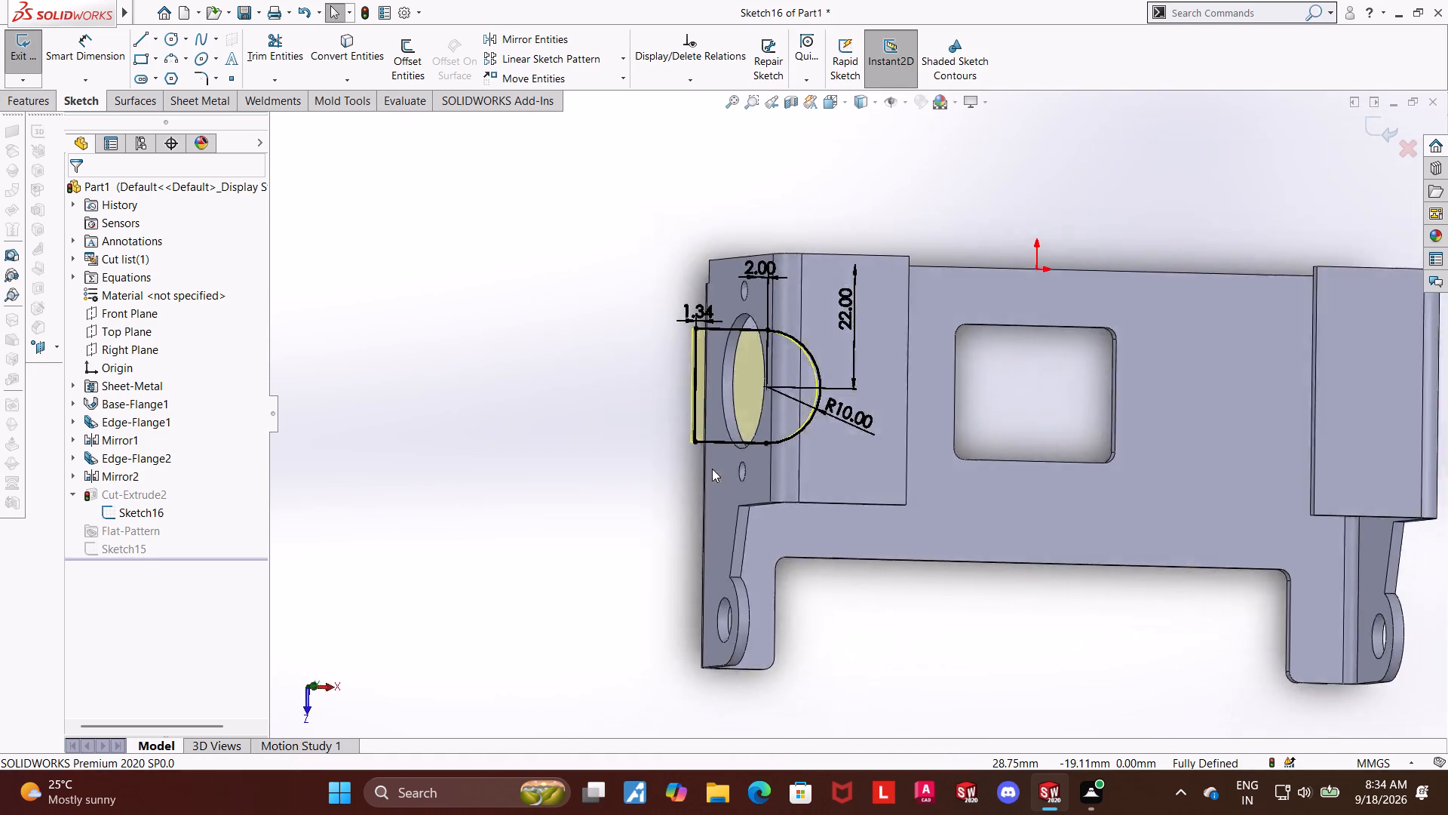
pyautogui.hotkey('ctrl', 'z')
pyautogui.hotkey('ctrl', 'z')
pyautogui.hotkey('ctrl', 'z')
pyautogui.hotkey('ctrl', 'z')
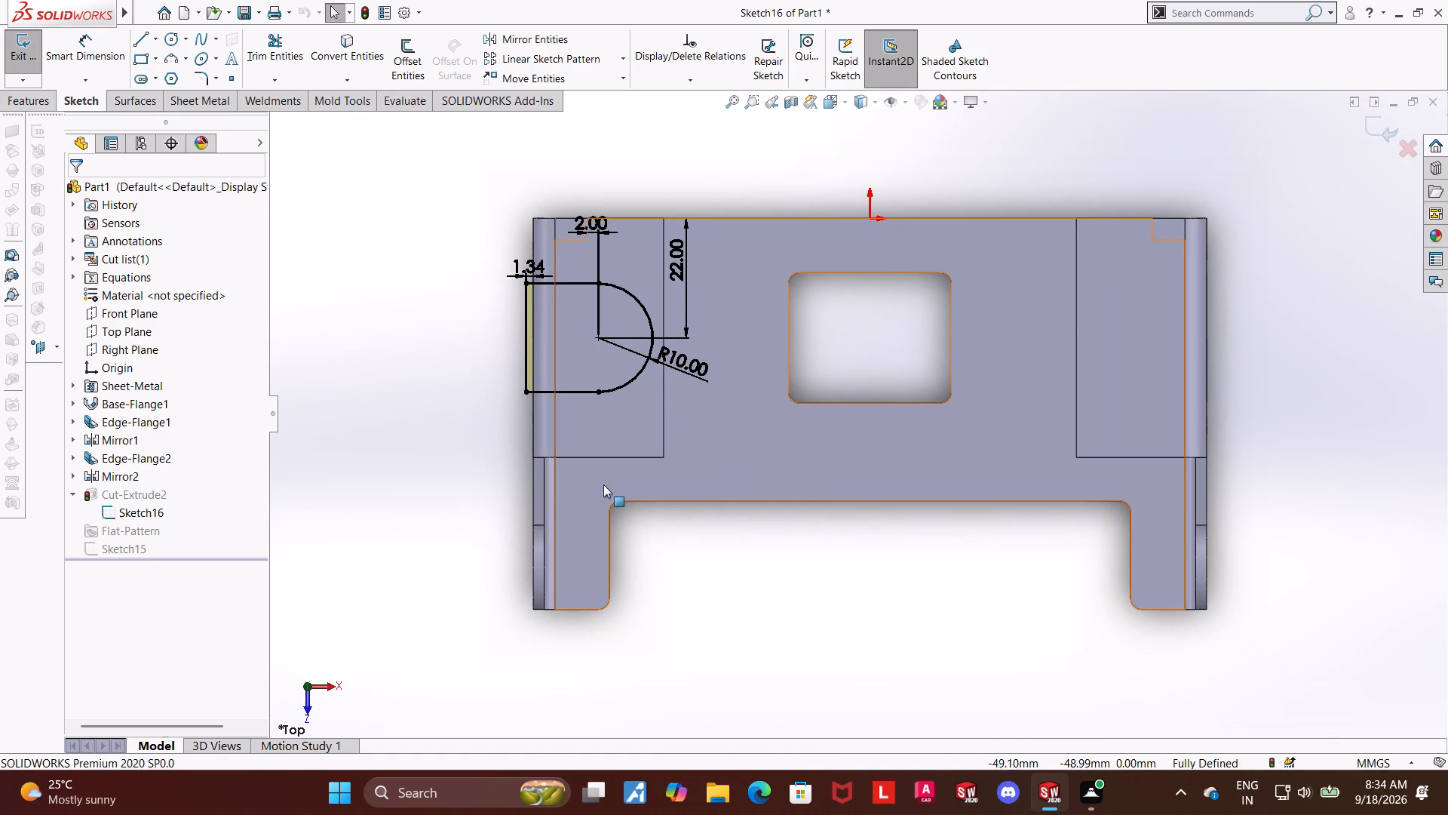
pyautogui.click(420, 456)
pyautogui.hotkey('ctrl', 'z')
pyautogui.hotkey('ctrl', 'z')
pyautogui.hotkey('ctrl', 'z')
pyautogui.hotkey('ctrl', 'z')
pyautogui.hotkey('ctrl', 'z')
pyautogui.hotkey('ctrl', 'z')
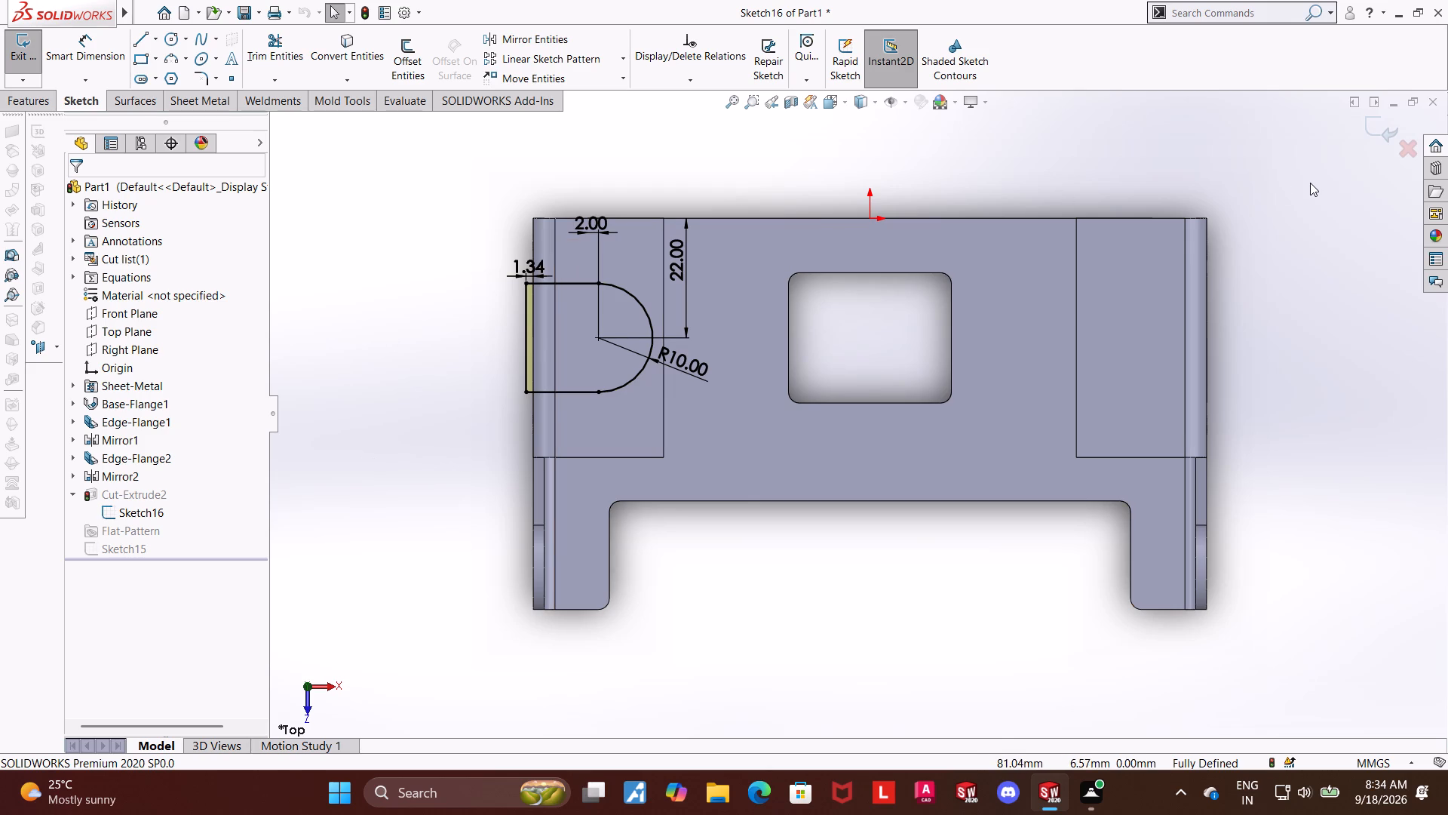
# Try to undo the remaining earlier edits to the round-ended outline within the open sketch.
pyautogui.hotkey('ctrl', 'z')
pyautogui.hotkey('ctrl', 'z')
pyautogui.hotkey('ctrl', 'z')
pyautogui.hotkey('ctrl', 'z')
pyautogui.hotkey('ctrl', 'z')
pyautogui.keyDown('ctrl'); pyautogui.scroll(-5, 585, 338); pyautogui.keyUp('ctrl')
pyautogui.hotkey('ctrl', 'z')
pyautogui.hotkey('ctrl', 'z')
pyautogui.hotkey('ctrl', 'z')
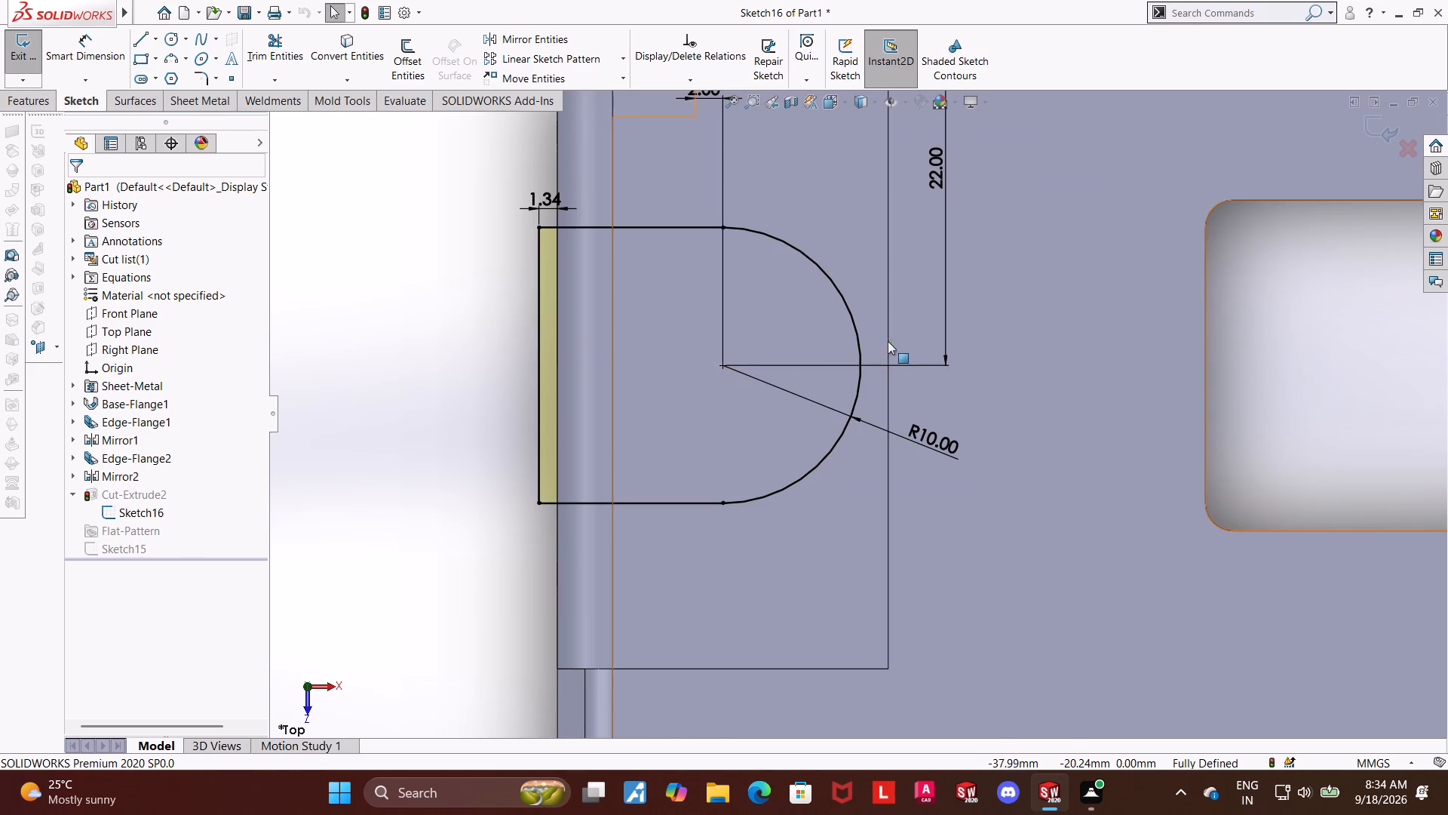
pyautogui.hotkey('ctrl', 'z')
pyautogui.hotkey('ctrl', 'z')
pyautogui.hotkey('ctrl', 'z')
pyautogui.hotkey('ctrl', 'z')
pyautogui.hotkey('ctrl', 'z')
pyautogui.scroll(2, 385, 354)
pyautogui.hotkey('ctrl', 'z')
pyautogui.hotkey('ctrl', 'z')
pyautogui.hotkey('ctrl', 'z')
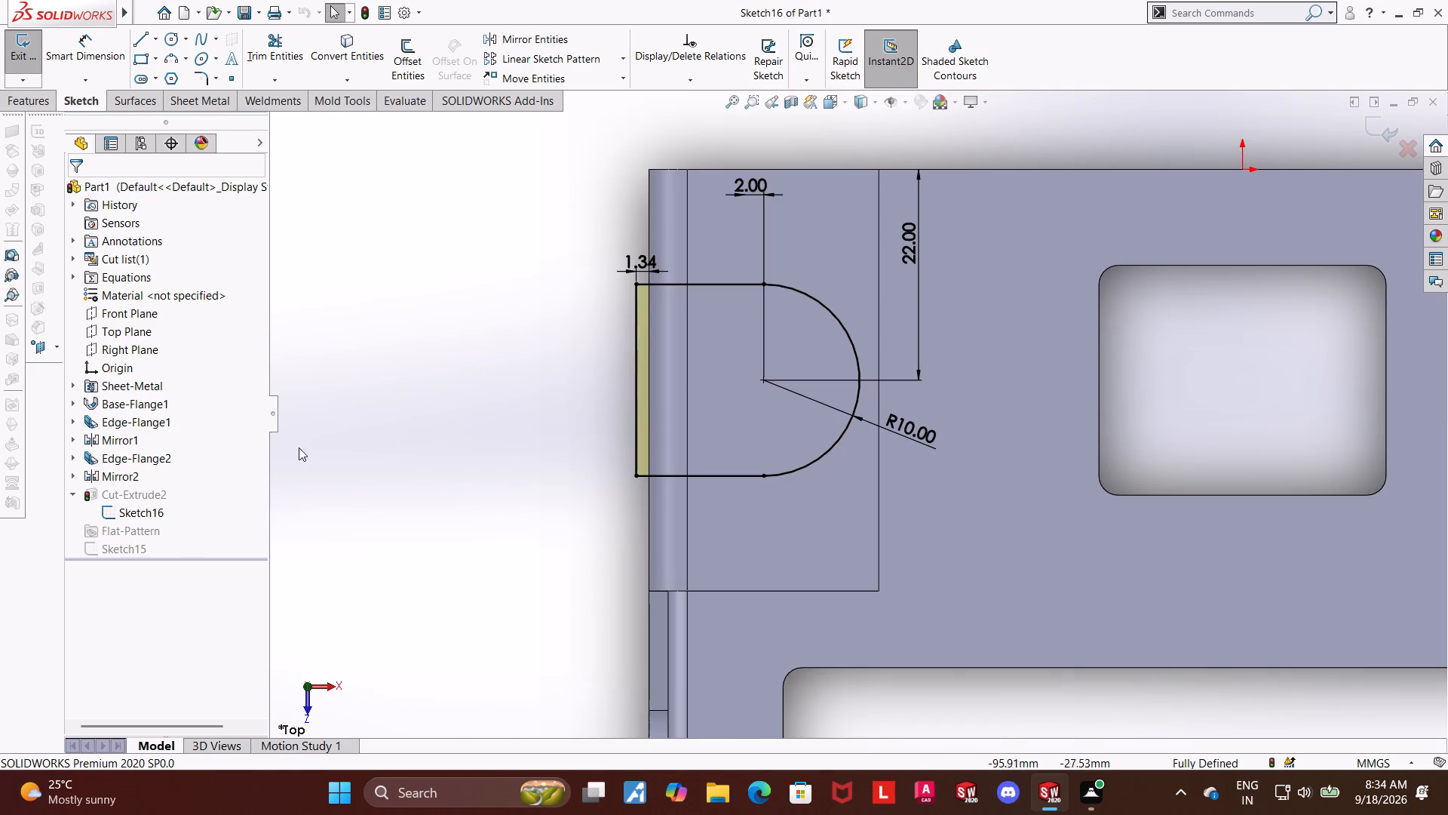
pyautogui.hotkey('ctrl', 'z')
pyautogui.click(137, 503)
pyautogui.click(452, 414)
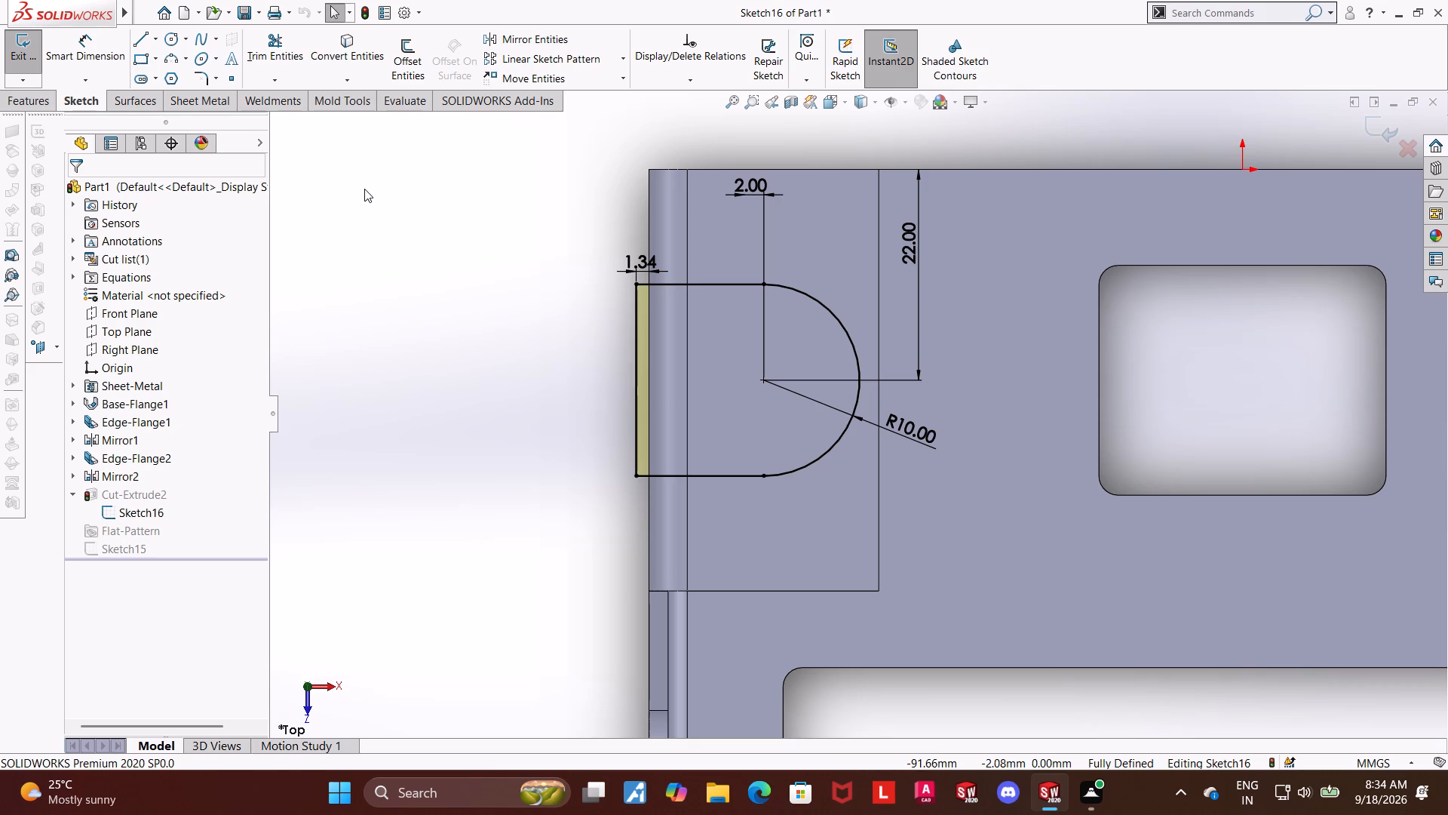
# Exit the round-ended cut's sketch and discard all changes made to it in this edit.
pyautogui.click(1415, 151)
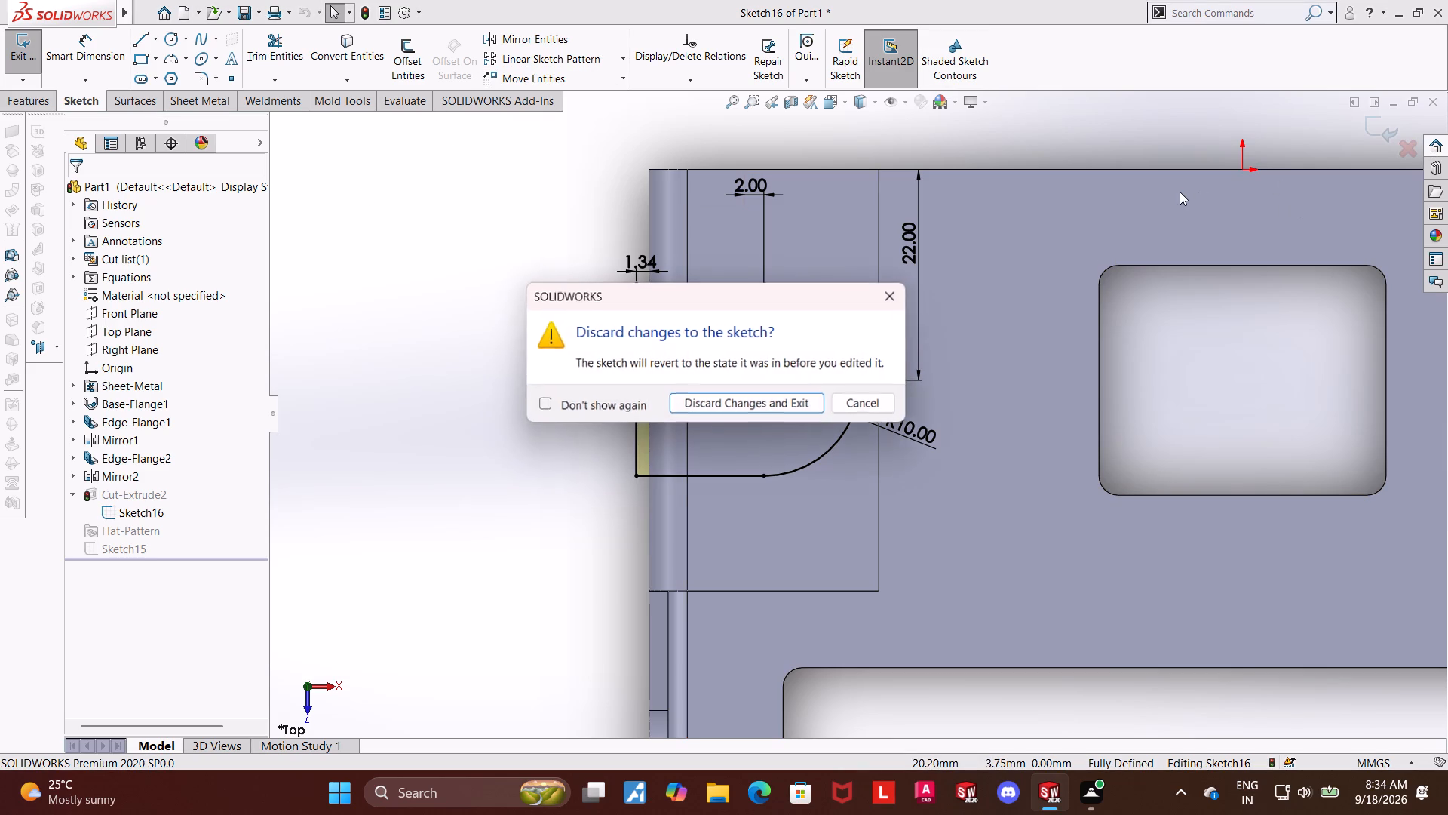
pyautogui.click(795, 404)
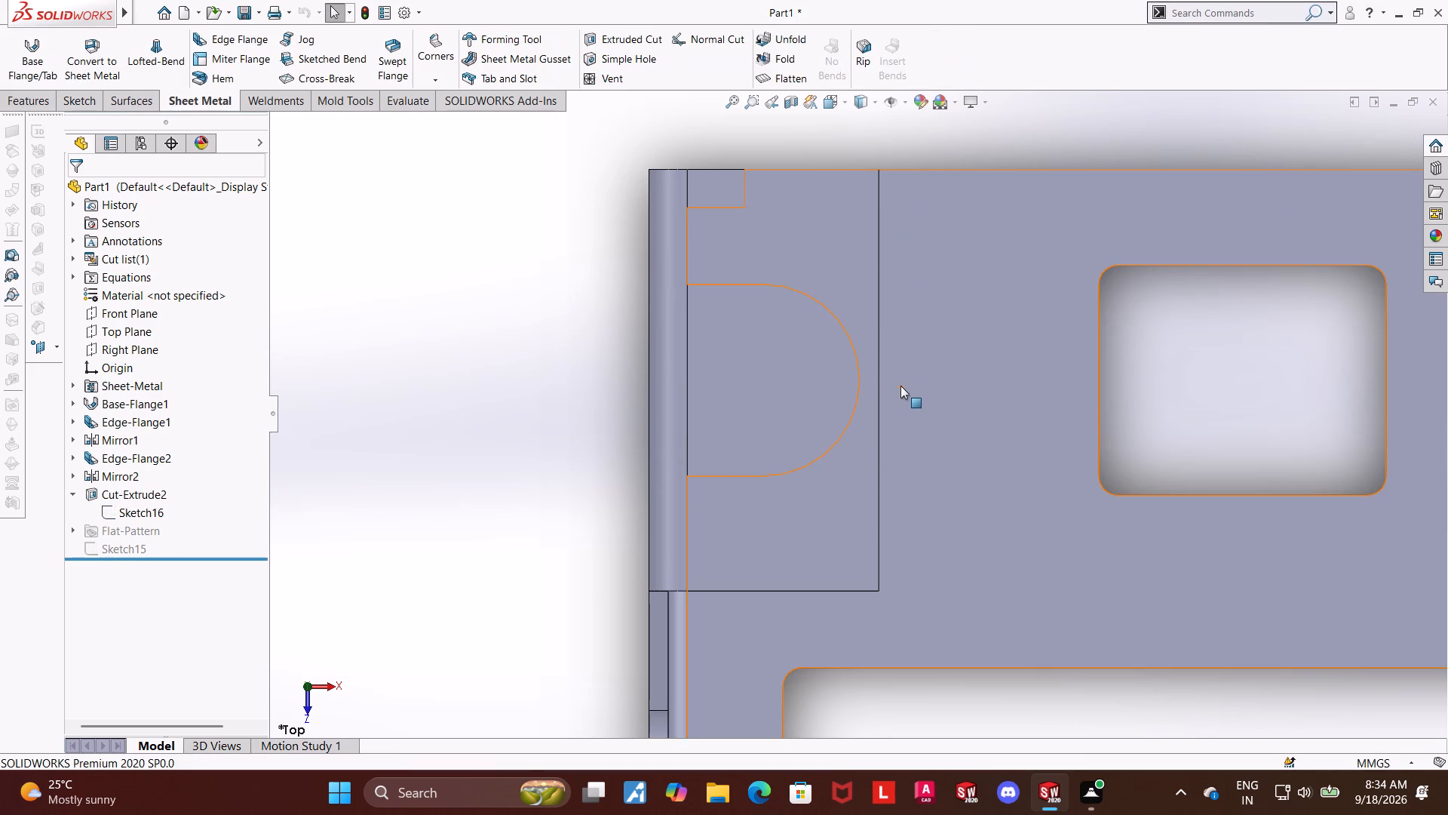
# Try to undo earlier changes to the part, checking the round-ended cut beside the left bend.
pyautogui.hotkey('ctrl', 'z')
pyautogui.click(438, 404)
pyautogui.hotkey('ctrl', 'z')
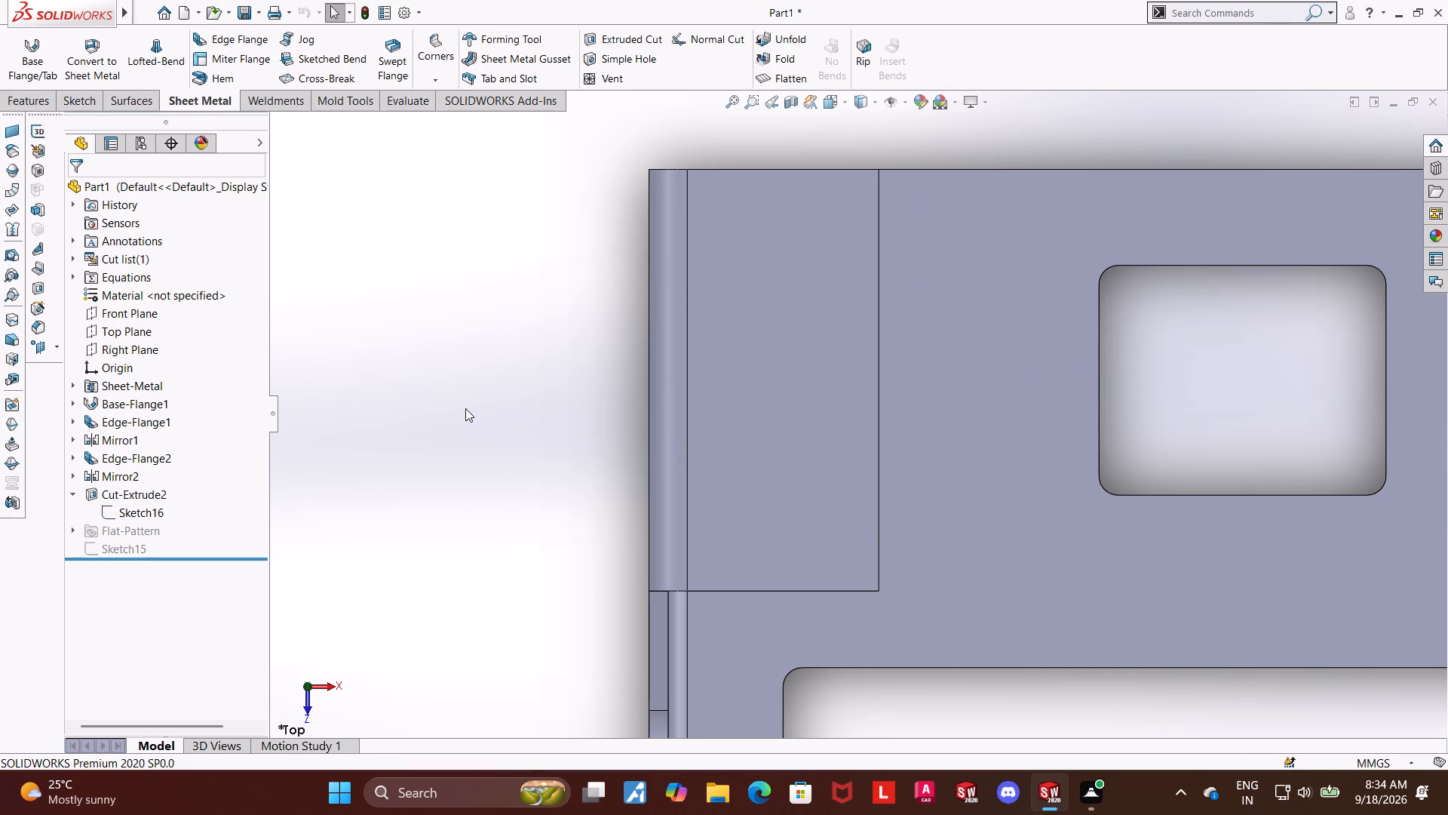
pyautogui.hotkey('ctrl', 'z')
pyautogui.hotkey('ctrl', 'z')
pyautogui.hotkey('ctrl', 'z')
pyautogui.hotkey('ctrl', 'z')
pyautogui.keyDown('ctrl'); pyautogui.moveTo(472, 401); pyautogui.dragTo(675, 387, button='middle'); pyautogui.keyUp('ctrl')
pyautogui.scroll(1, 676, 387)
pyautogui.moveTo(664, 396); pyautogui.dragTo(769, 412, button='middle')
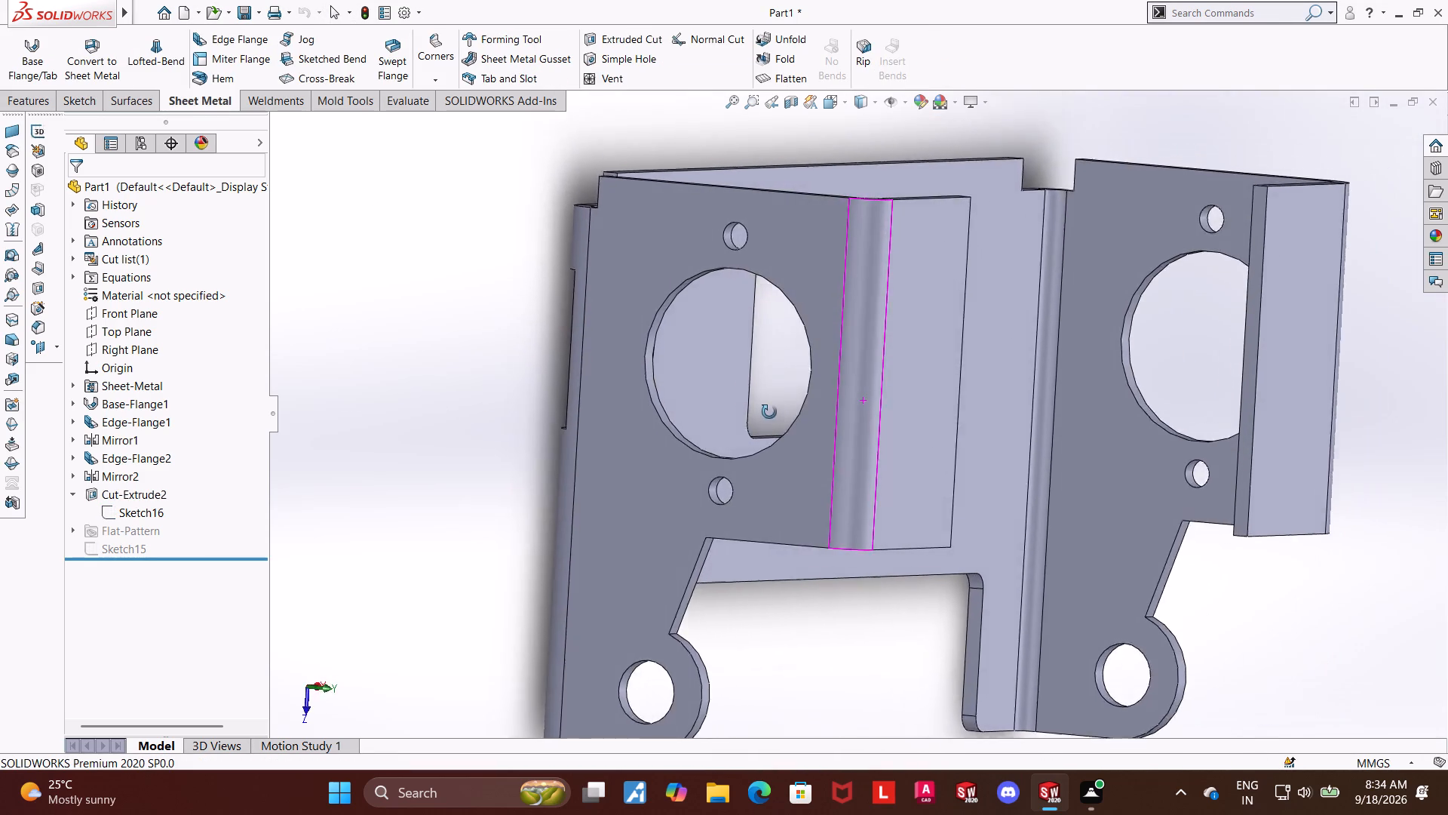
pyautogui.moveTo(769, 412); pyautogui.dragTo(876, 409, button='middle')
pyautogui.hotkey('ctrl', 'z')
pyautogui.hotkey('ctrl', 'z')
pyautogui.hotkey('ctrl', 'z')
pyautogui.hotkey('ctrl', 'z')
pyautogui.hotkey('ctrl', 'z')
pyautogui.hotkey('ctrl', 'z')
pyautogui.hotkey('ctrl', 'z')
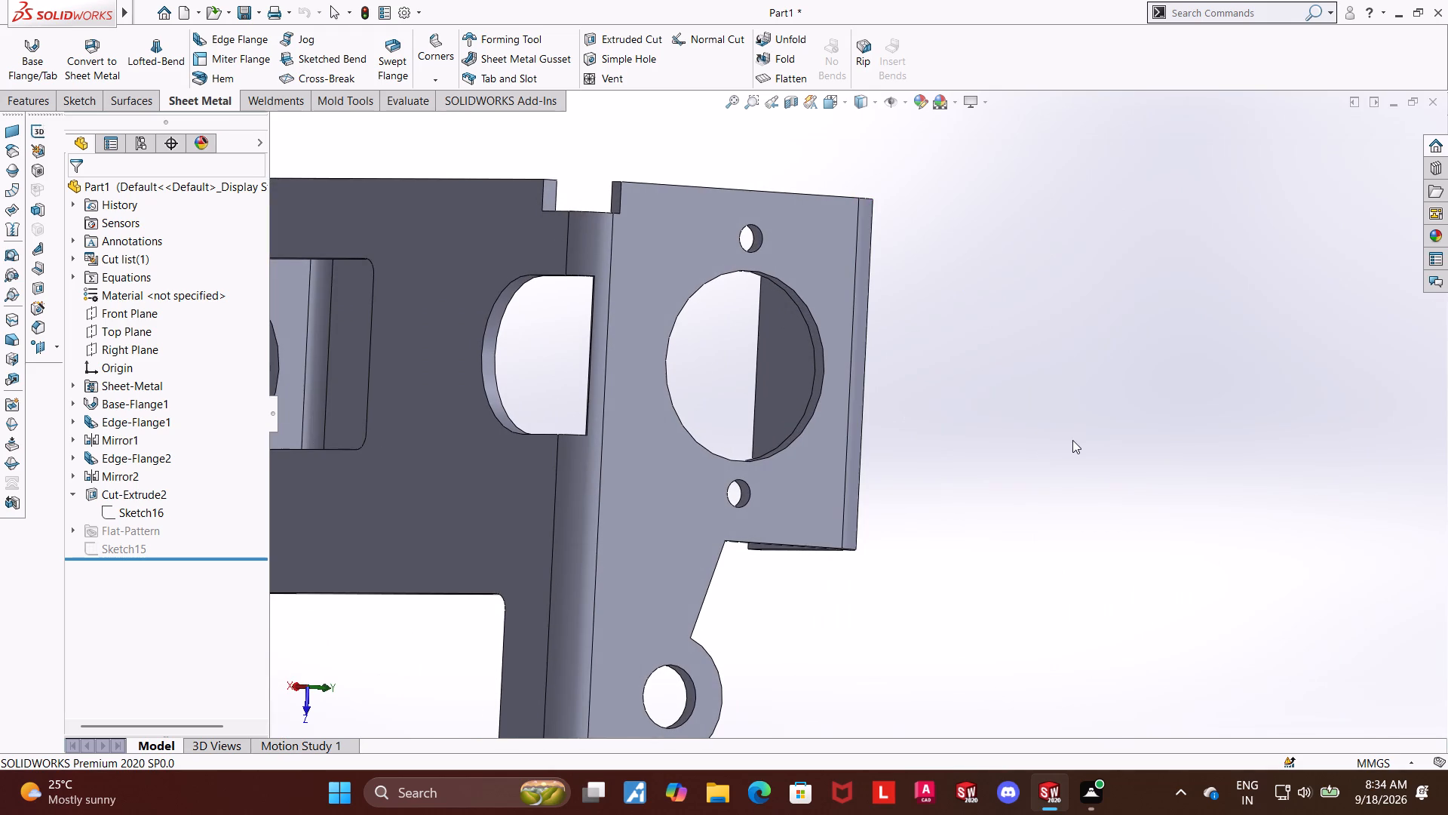
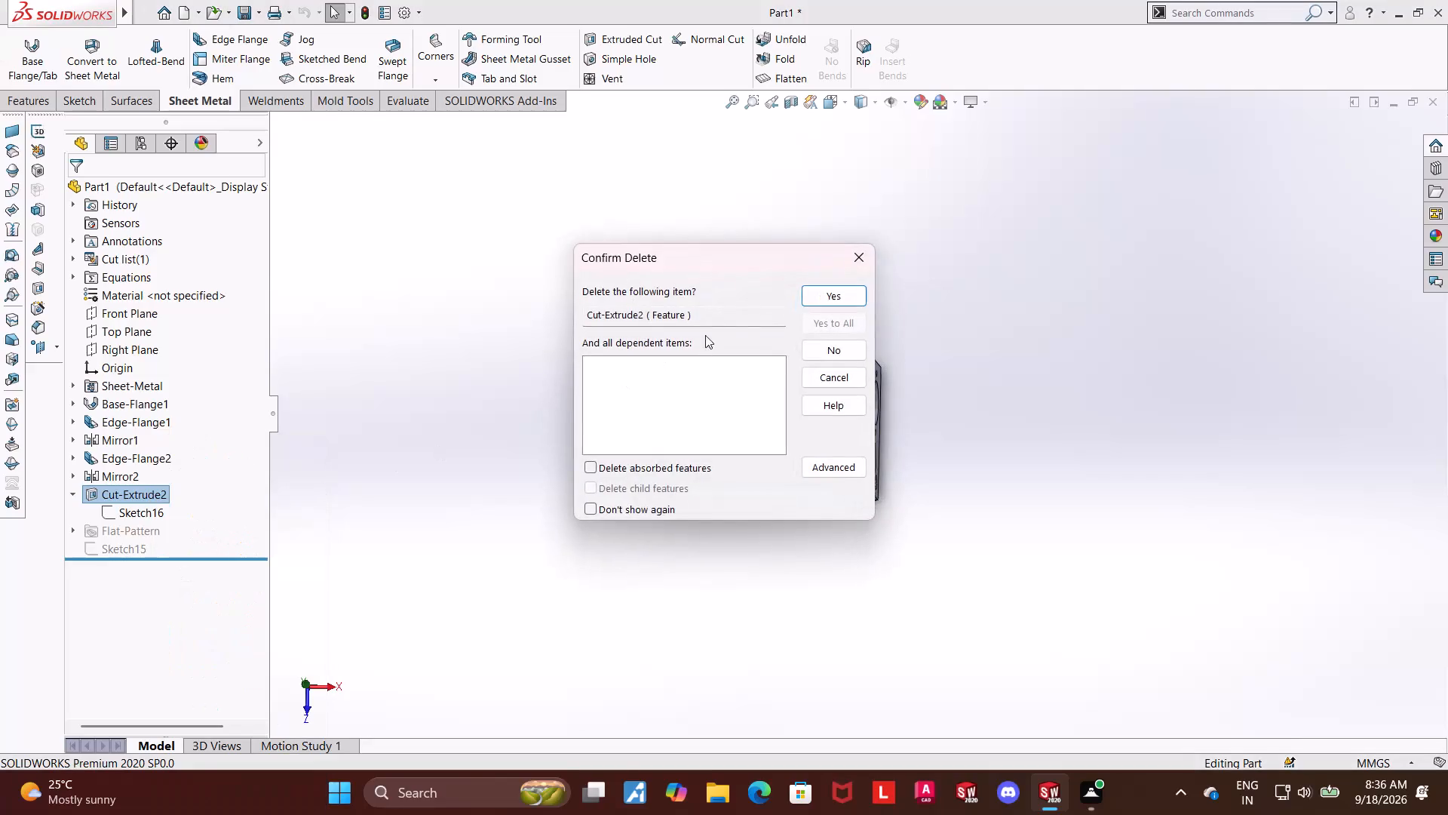
# Delete the round-ended cut feature beside the left bend while keeping its absorbed sketch.
pyautogui.click(814, 293)
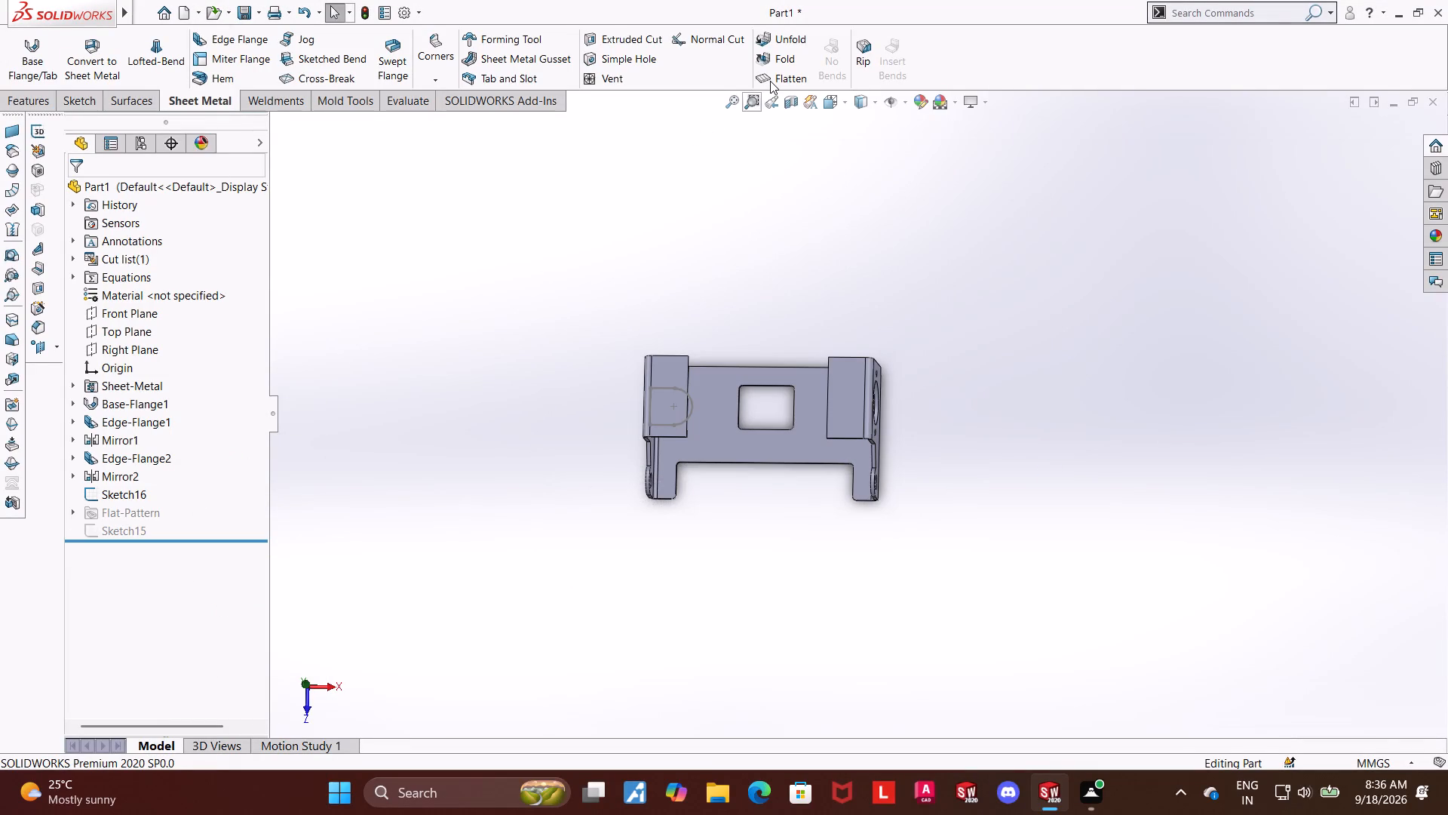
# Flatten the bracket and open Sketch15, the round-ended outline drawn on the flat pattern, for editing.
pyautogui.click(770, 81)
pyautogui.click(802, 572)
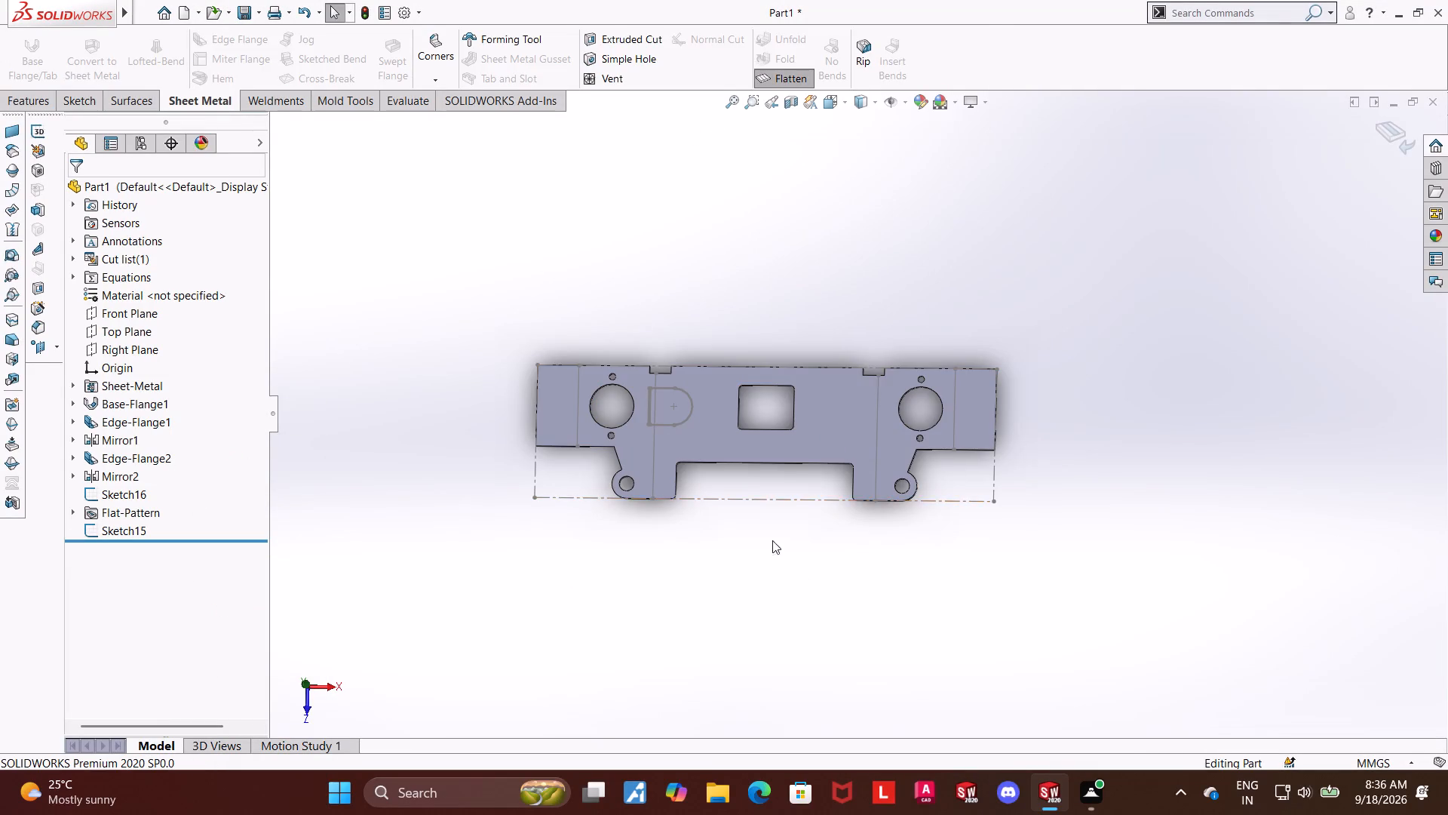
pyautogui.scroll(-7, 725, 445)
pyautogui.moveTo(657, 386); pyautogui.dragTo(674, 360, button='middle')
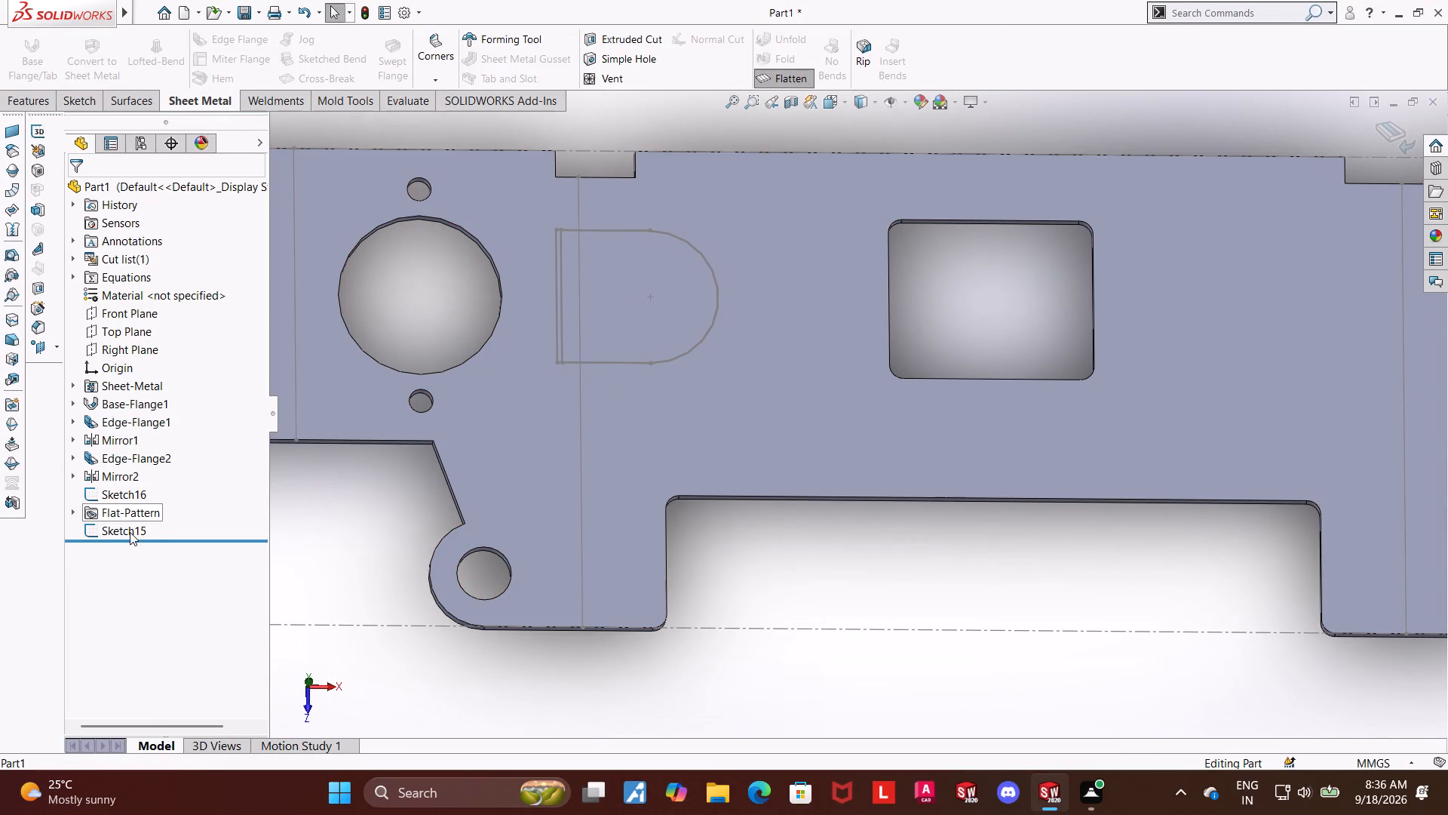
pyautogui.click(130, 524)
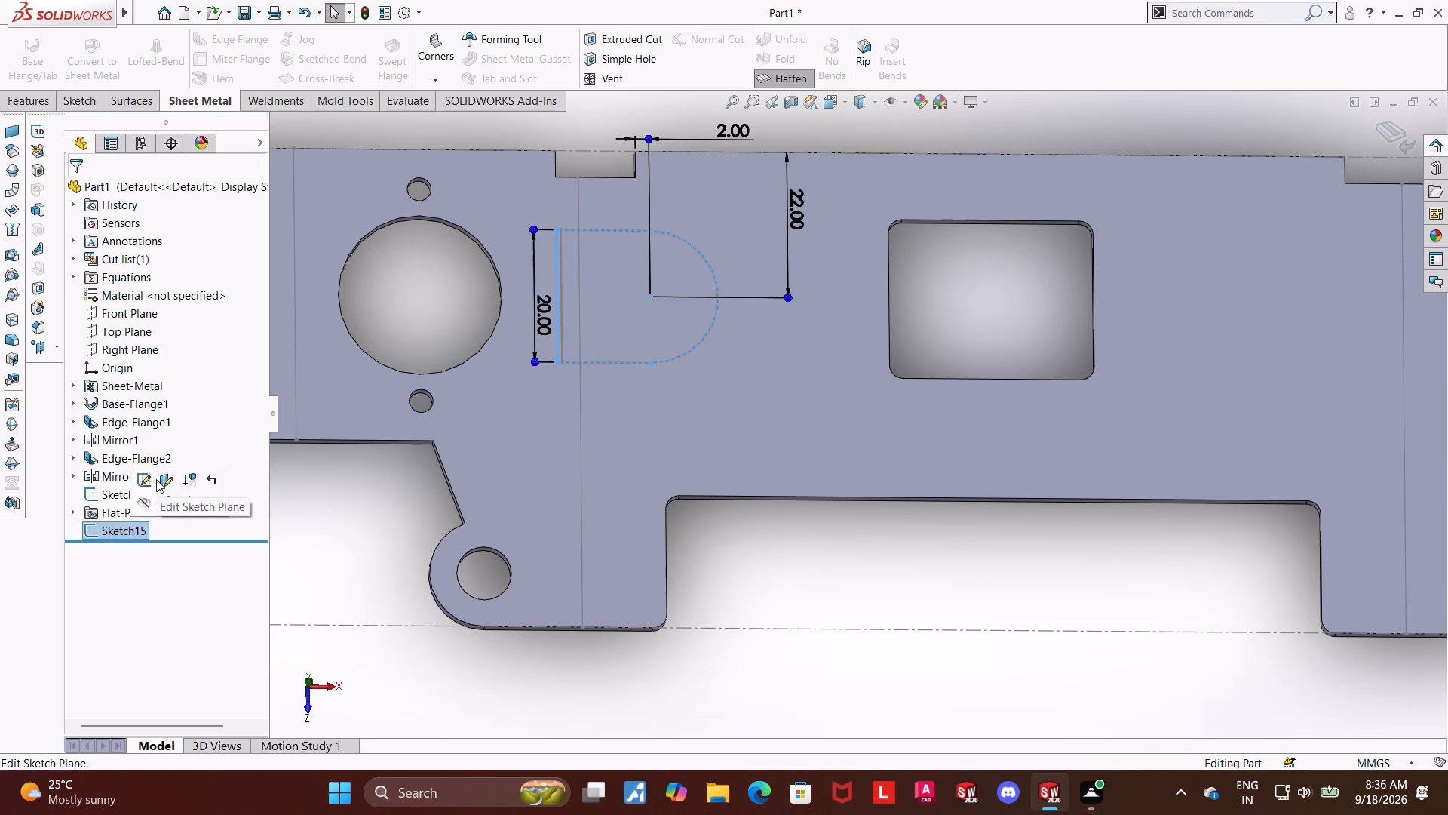
pyautogui.click(151, 475)
pyautogui.scroll(-2, 744, 364)
pyautogui.scroll(3, 744, 364)
pyautogui.moveTo(781, 353); pyautogui.dragTo(764, 355, button='middle')
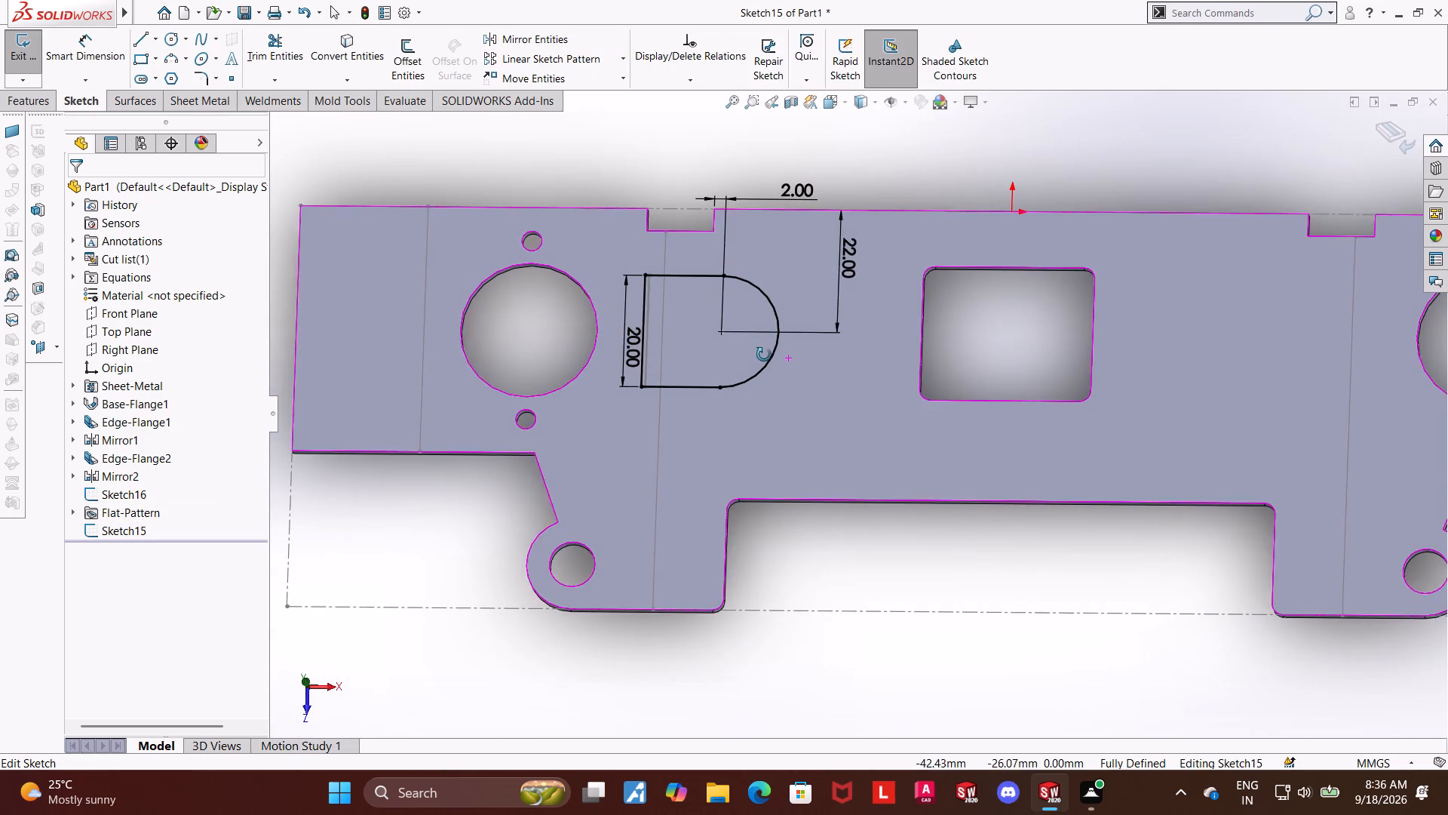
pyautogui.moveTo(764, 355); pyautogui.dragTo(764, 354, button='middle')
pyautogui.scroll(-3, 765, 312)
pyautogui.moveTo(823, 333); pyautogui.dragTo(836, 334, button='middle')
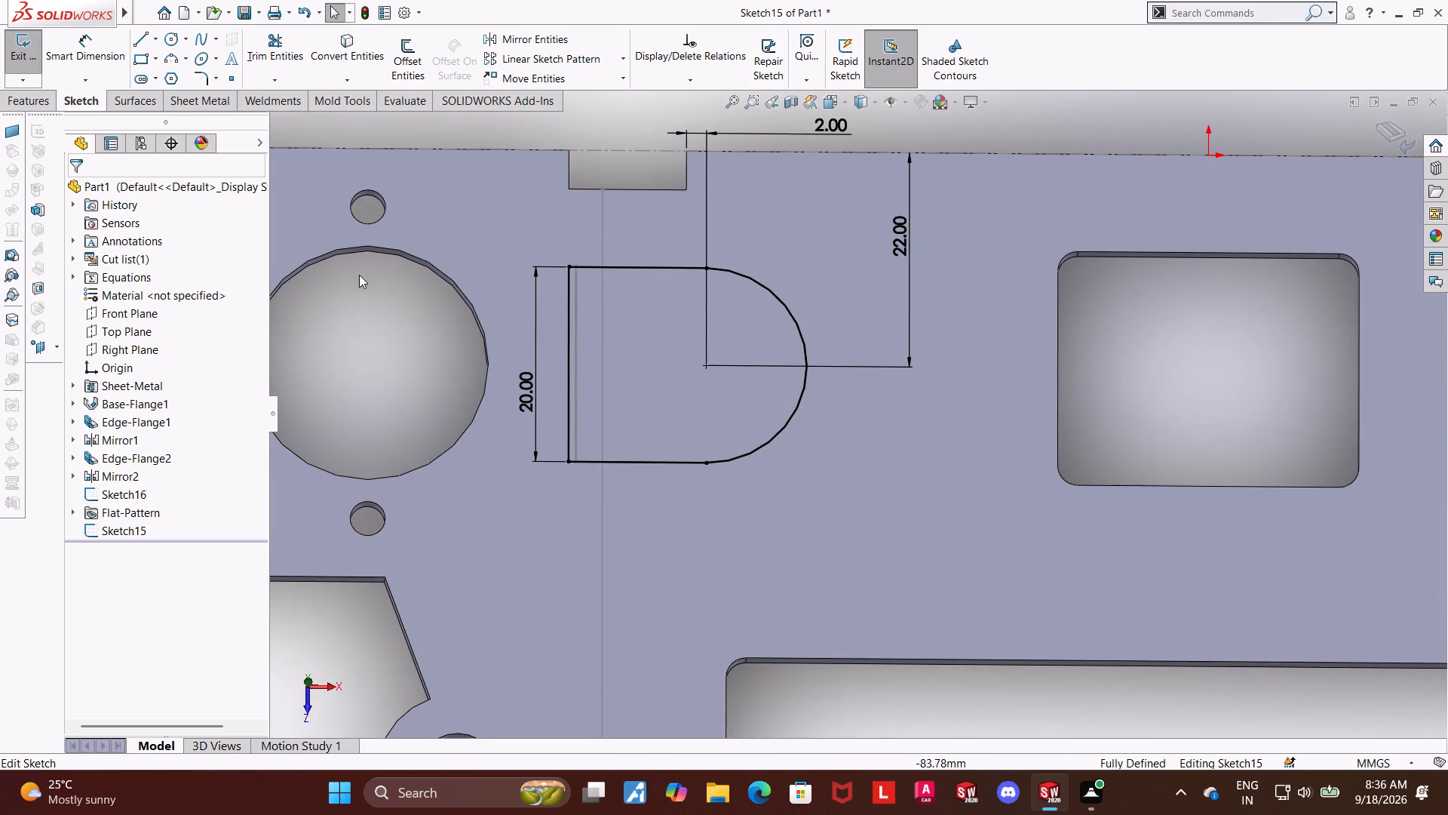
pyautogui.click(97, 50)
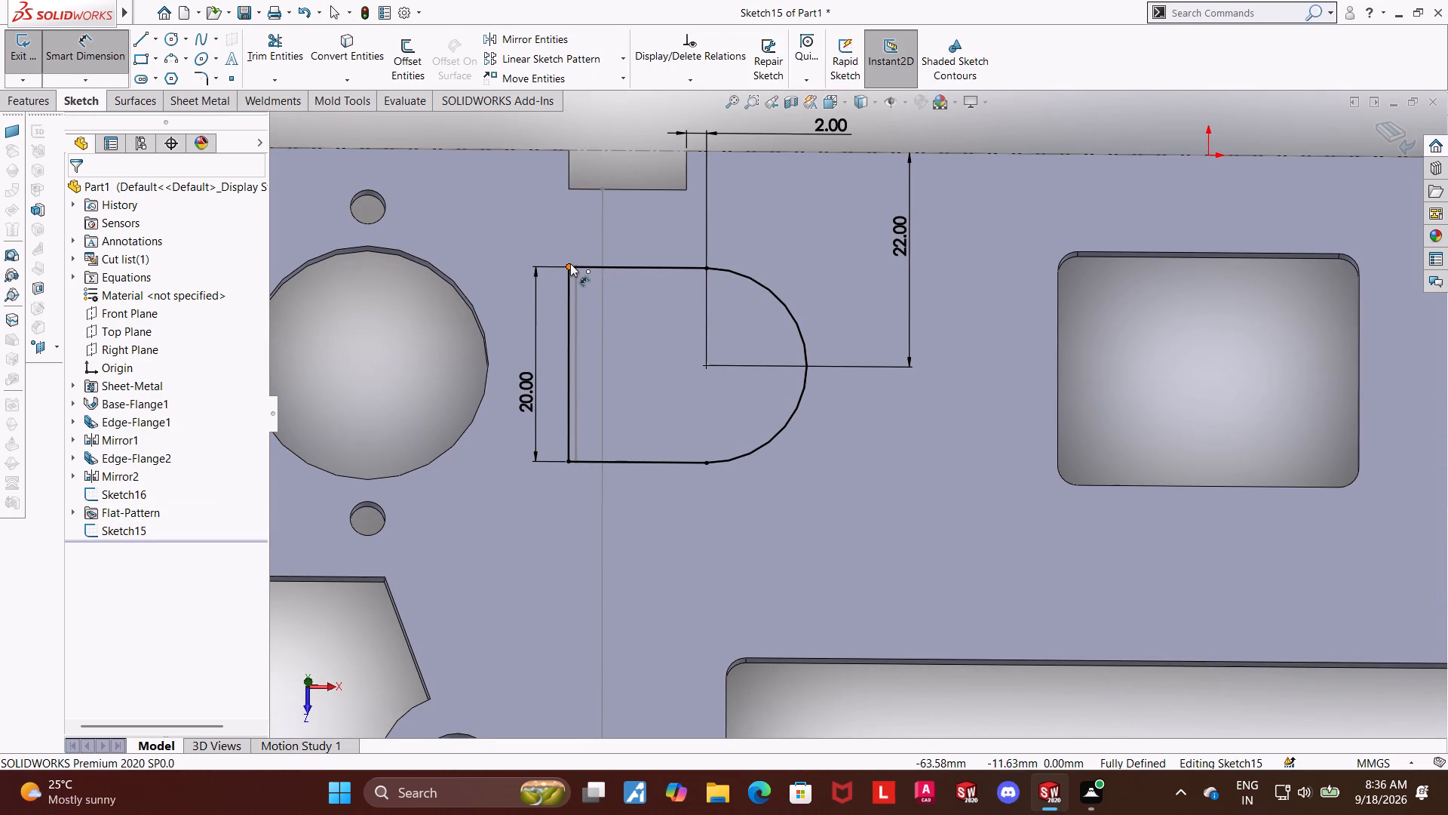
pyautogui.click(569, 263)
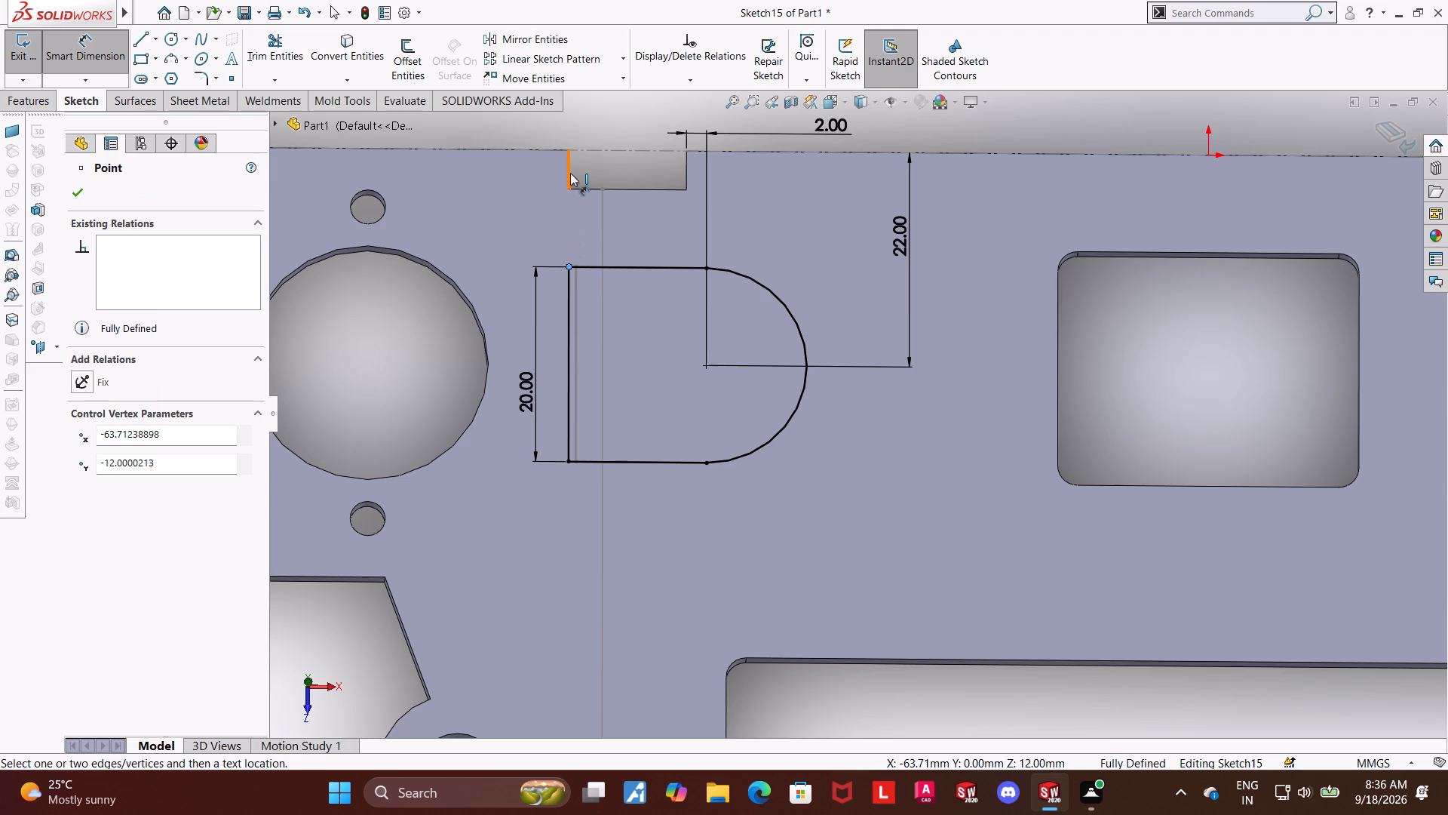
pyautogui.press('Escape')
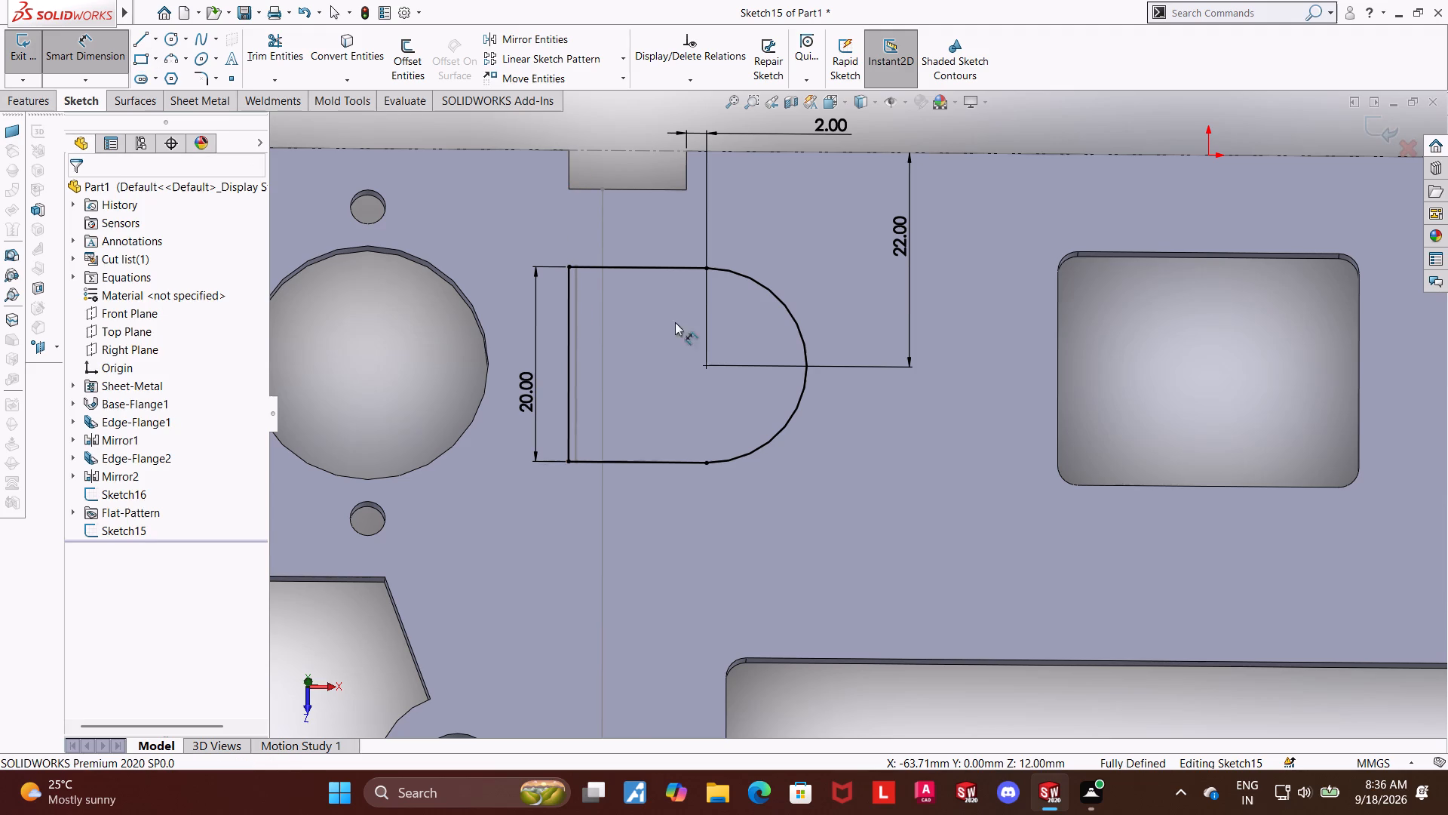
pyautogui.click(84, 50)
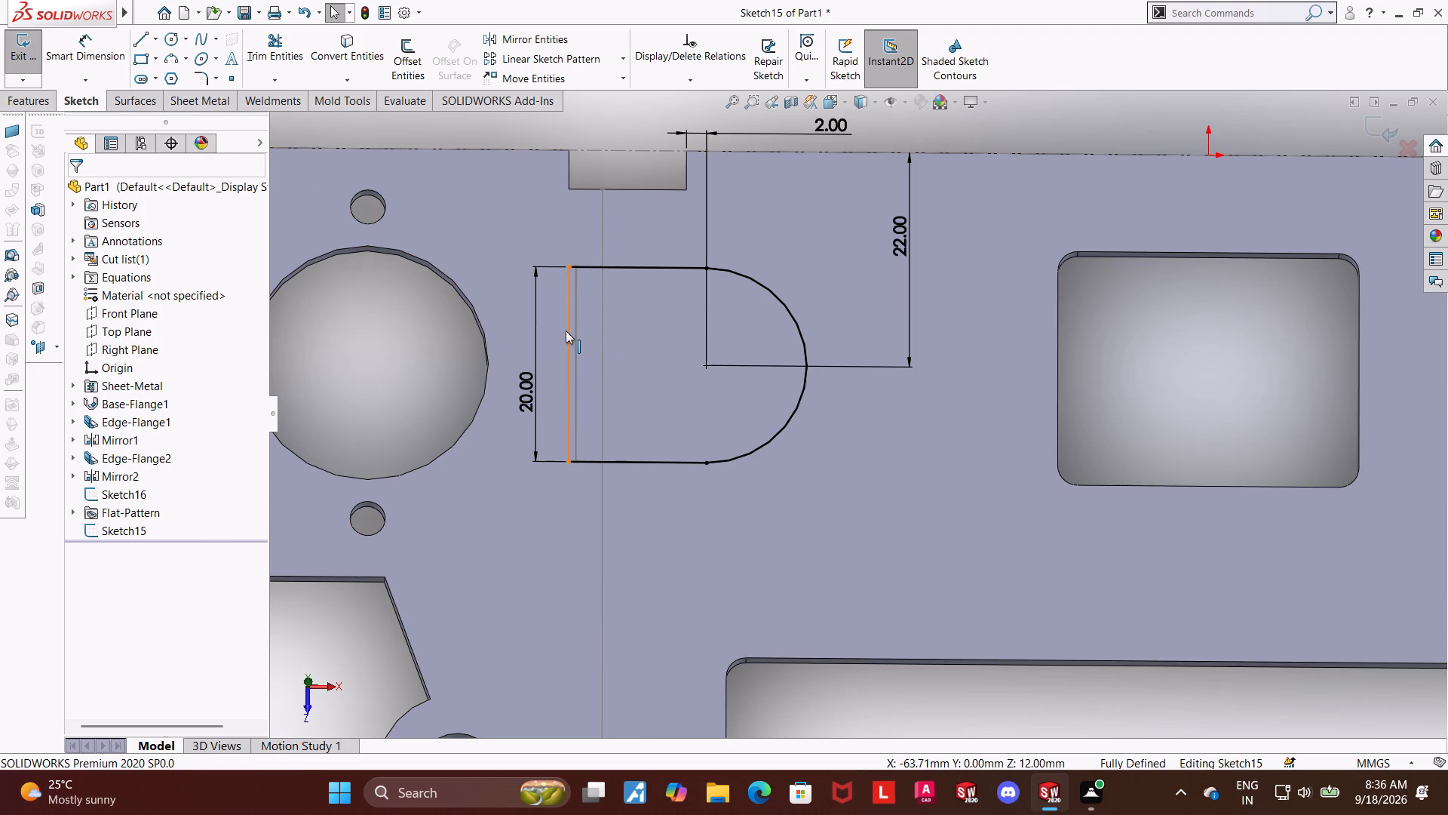
# Apply a collinear relation between the outline's straight end line and the side edge of the notch above it.
pyautogui.click(566, 331)
pyautogui.keyDown('ctrl'); pyautogui.click(568, 163); pyautogui.keyUp('ctrl')
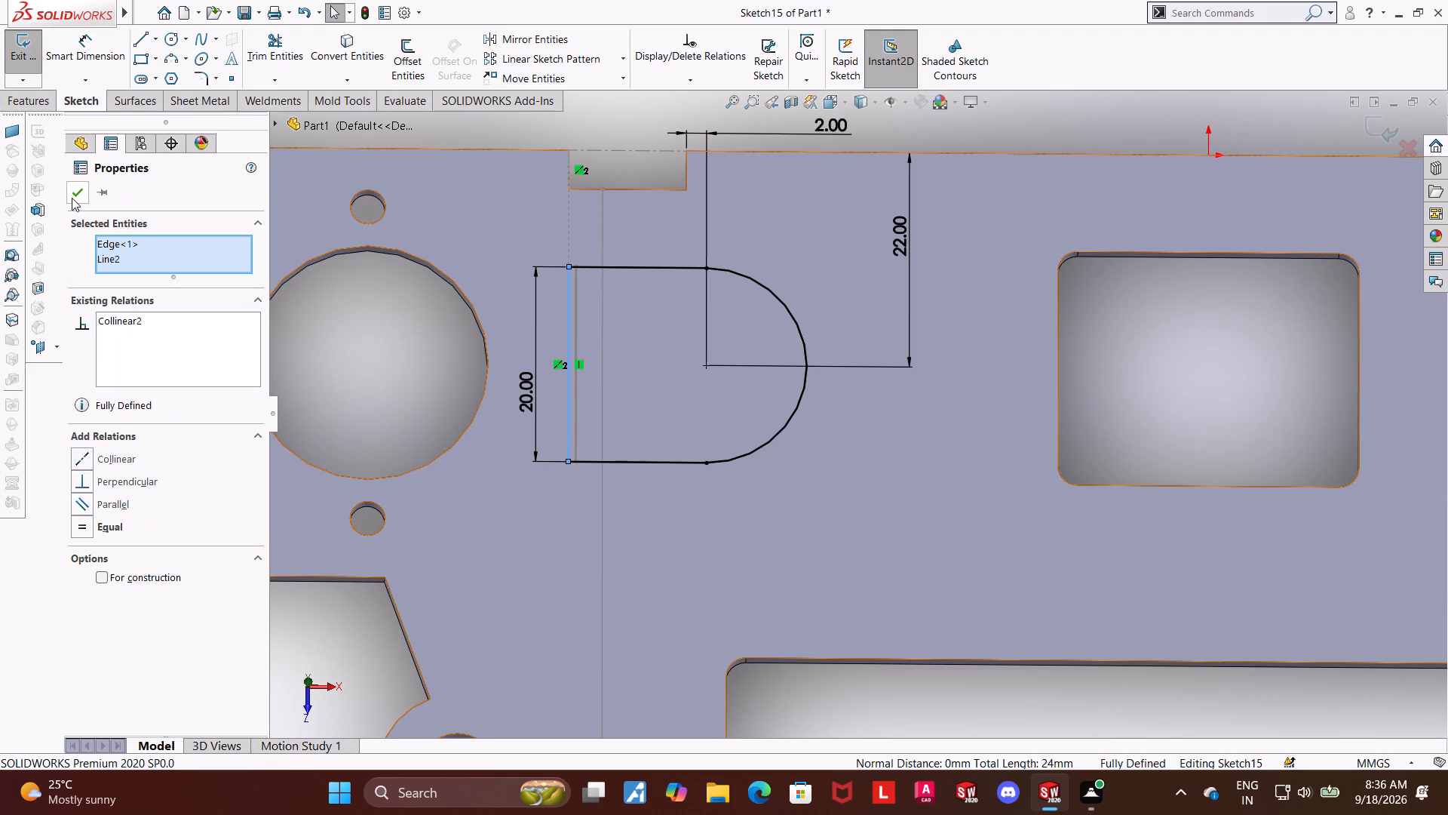
pyautogui.click(84, 460)
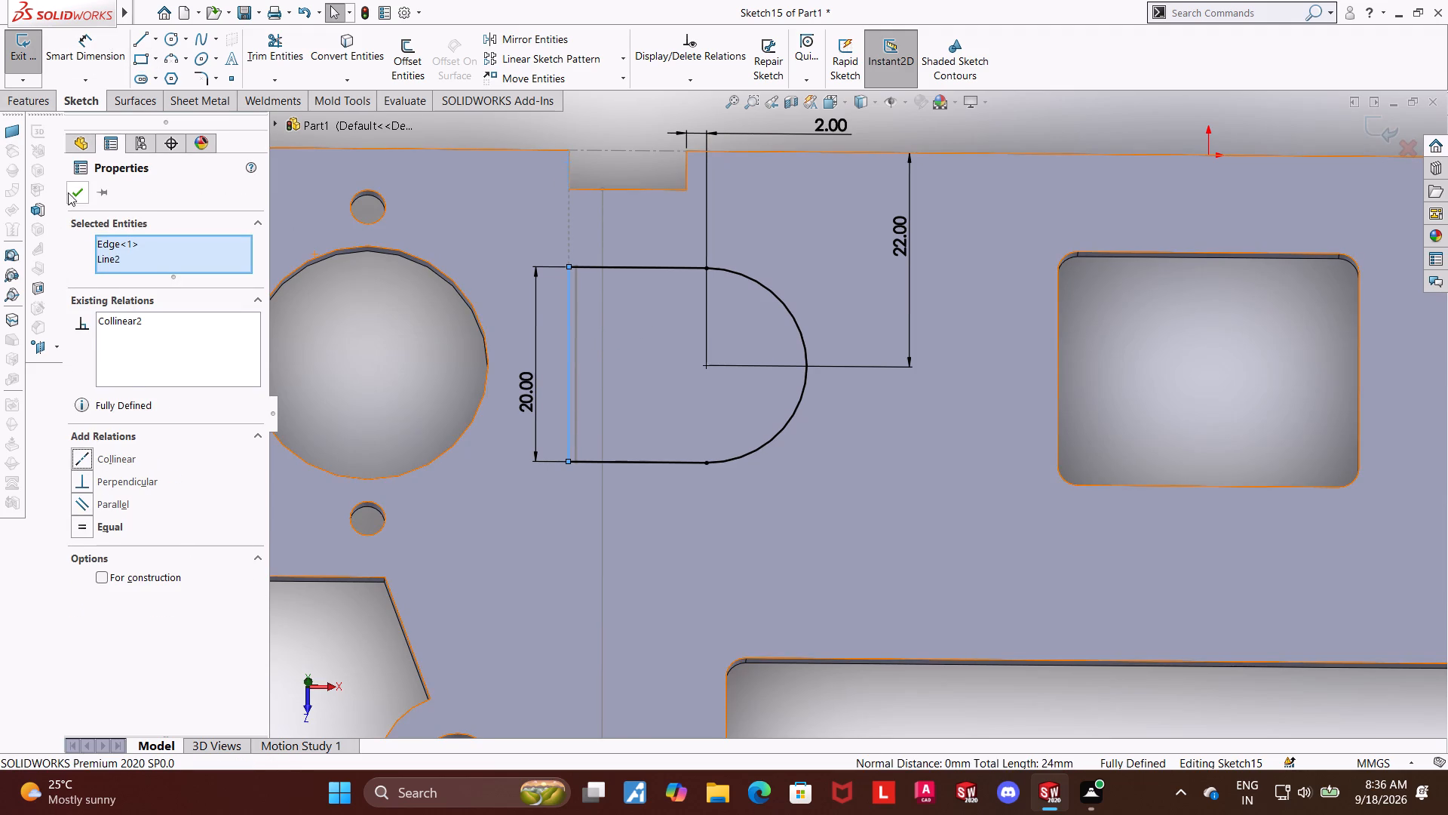
pyautogui.click(69, 192)
# Exit the outline sketch and delete the leftover duplicate outline, Sketch16.
pyautogui.scroll(-1, 600, 411)
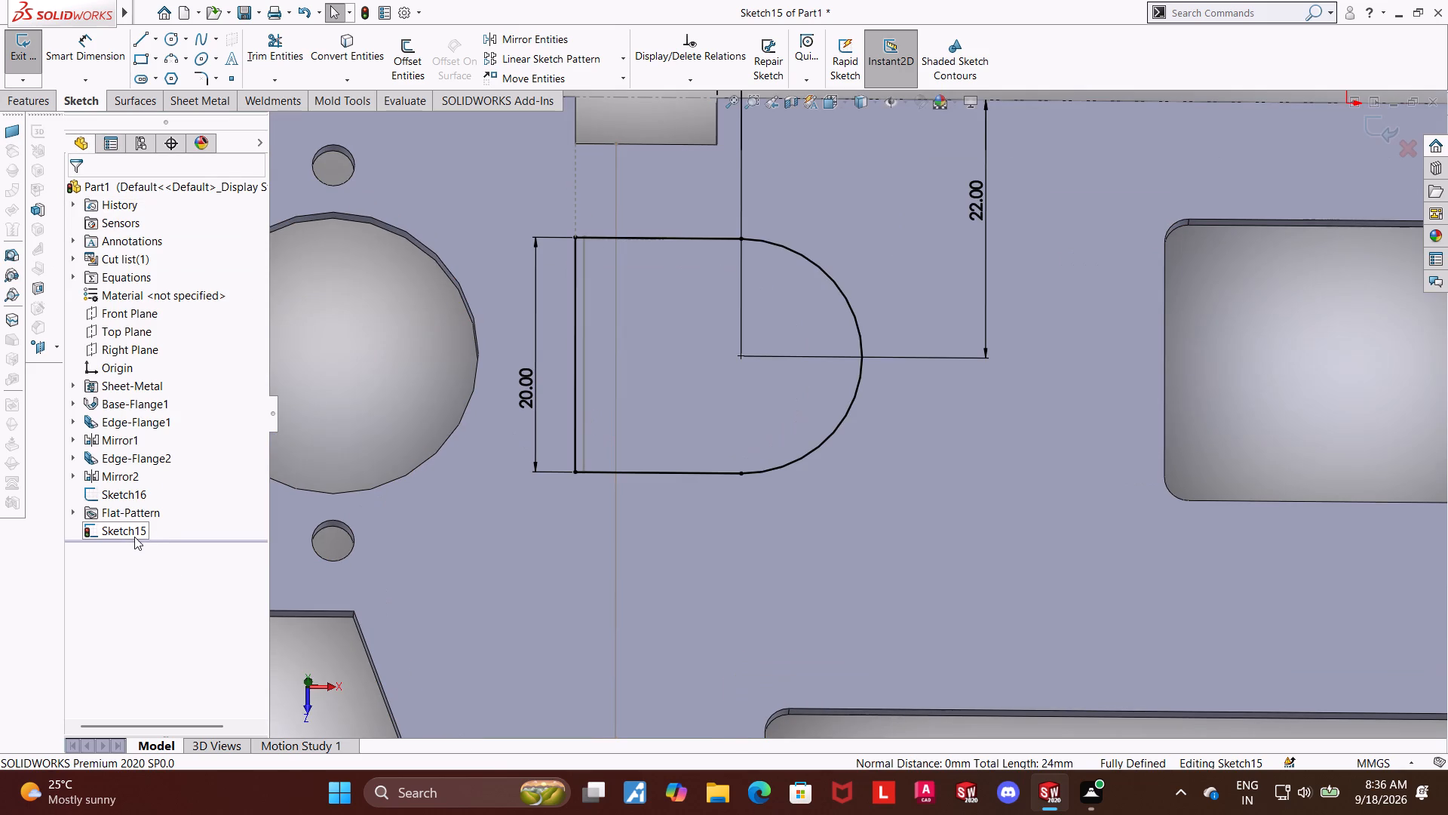
pyautogui.rightClick(125, 498)
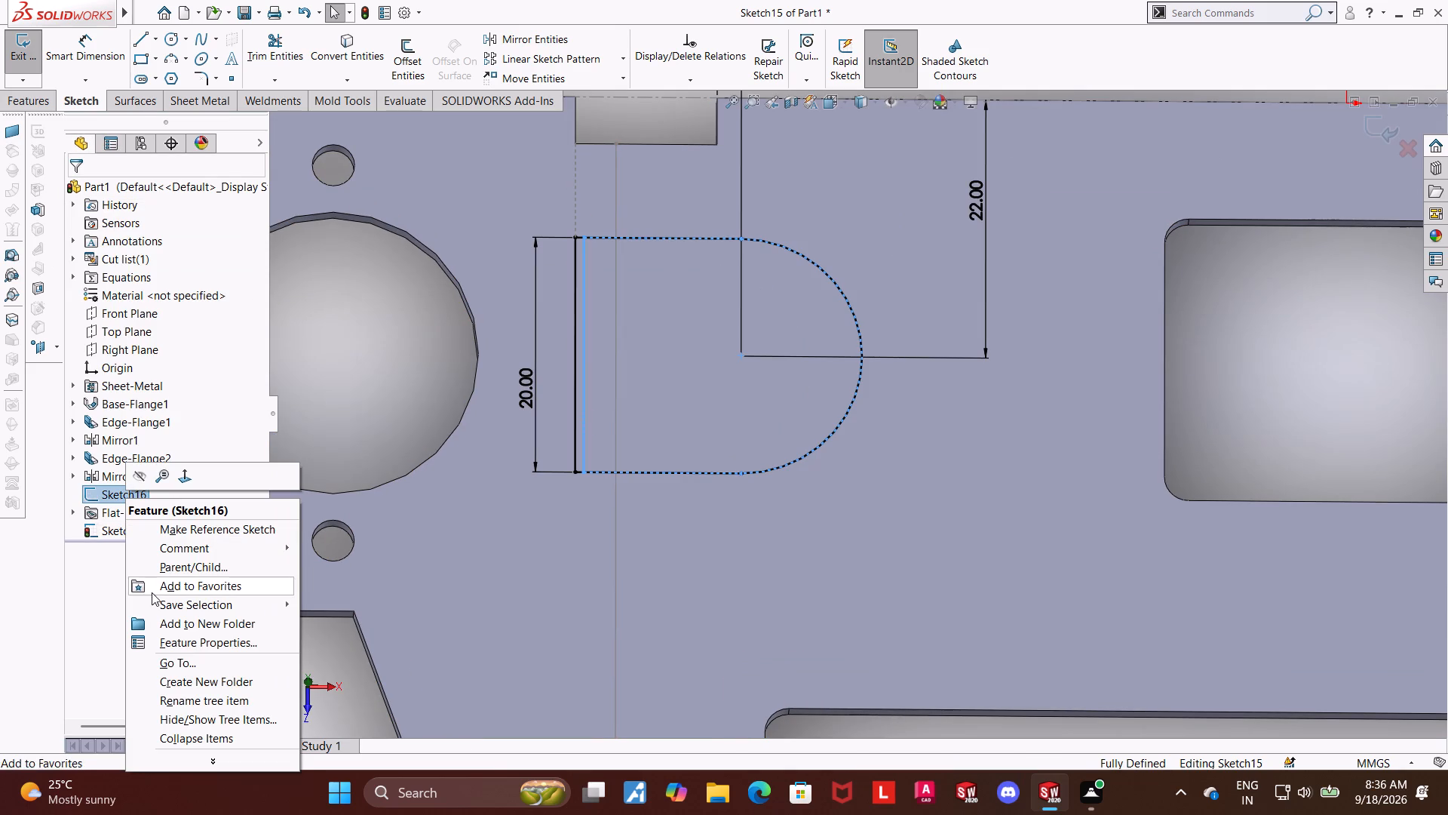
pyautogui.click(95, 612)
pyautogui.click(1374, 121)
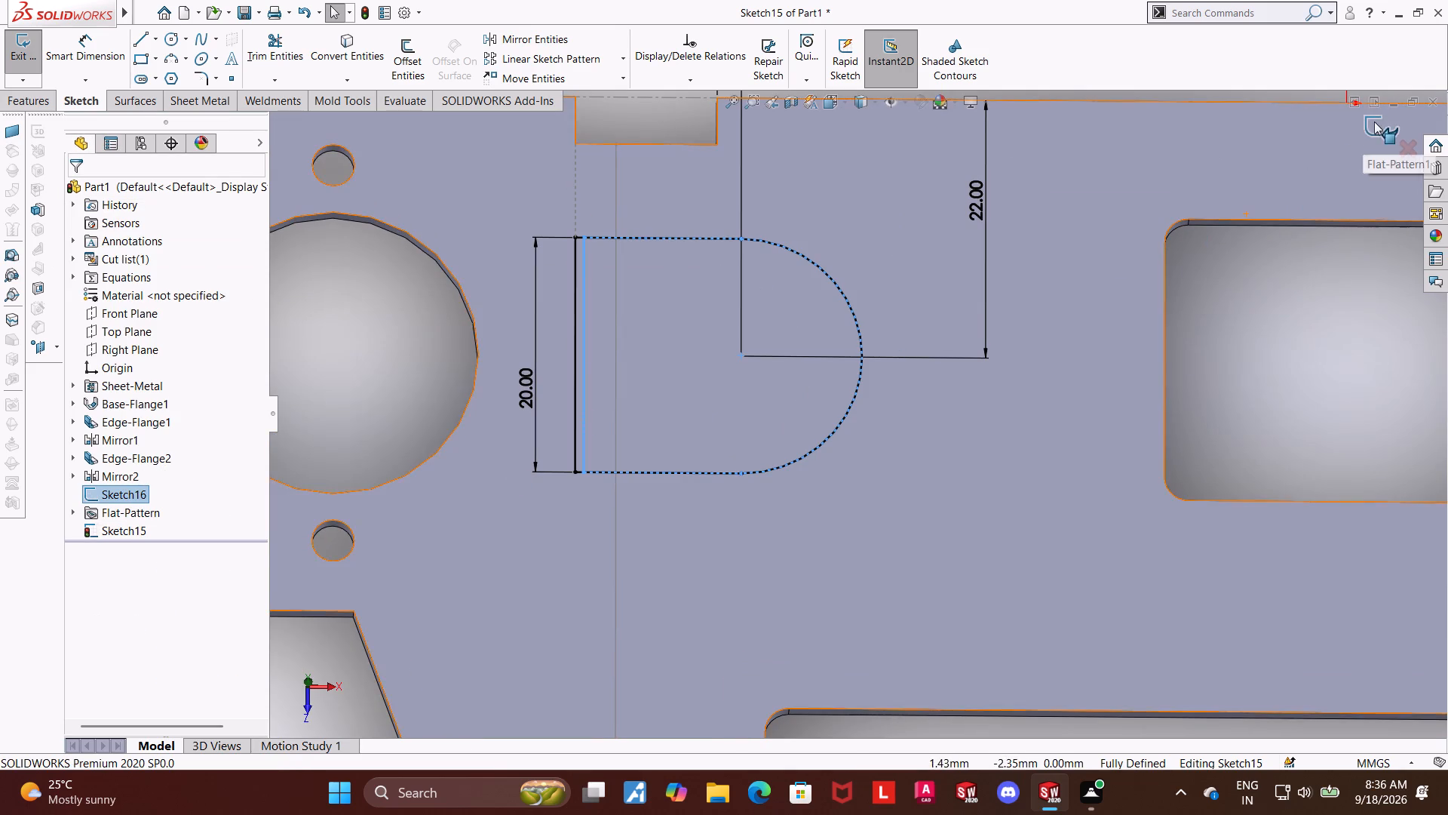
pyautogui.rightClick(137, 497)
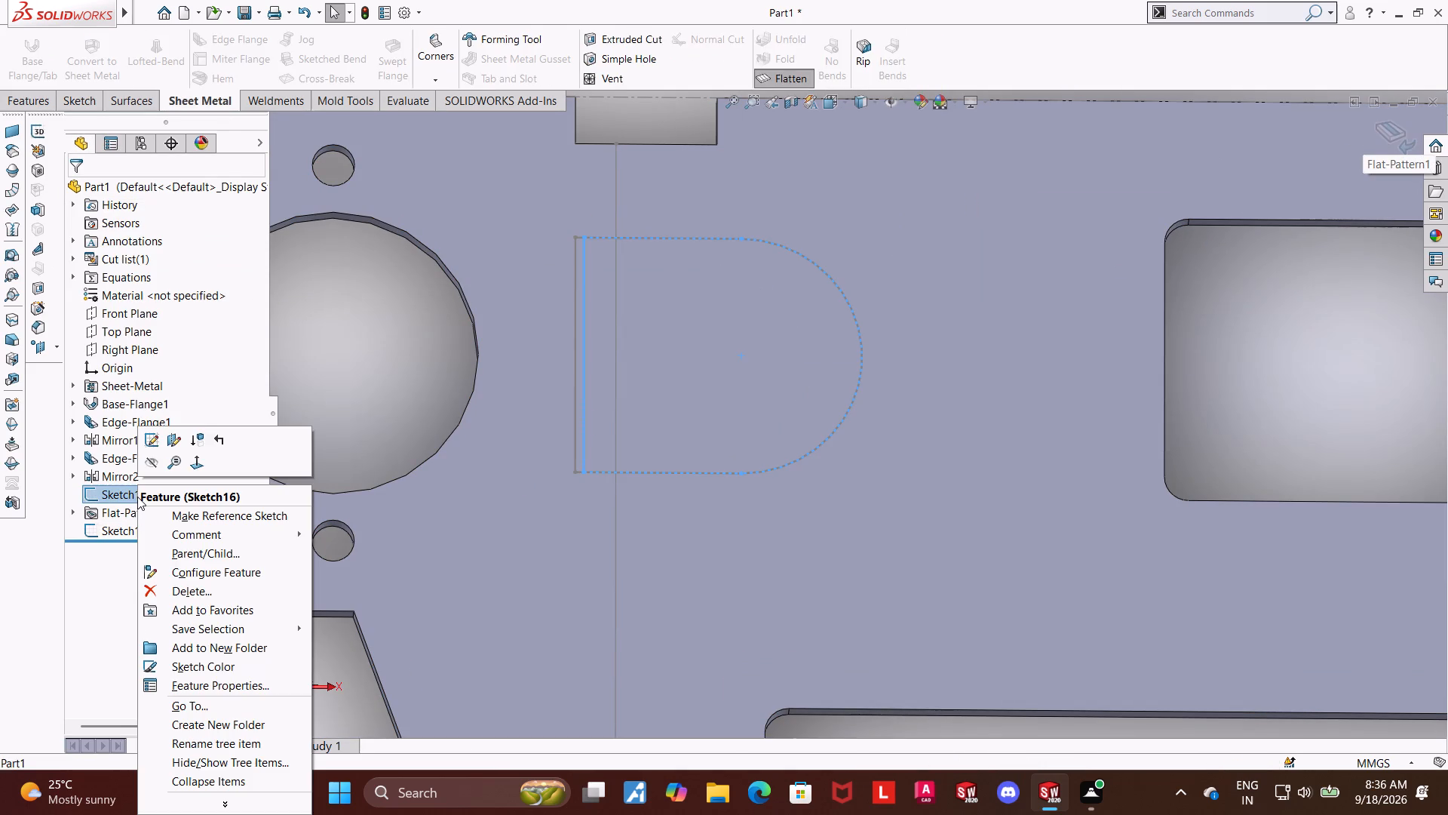
pyautogui.click(154, 591)
pyautogui.click(821, 294)
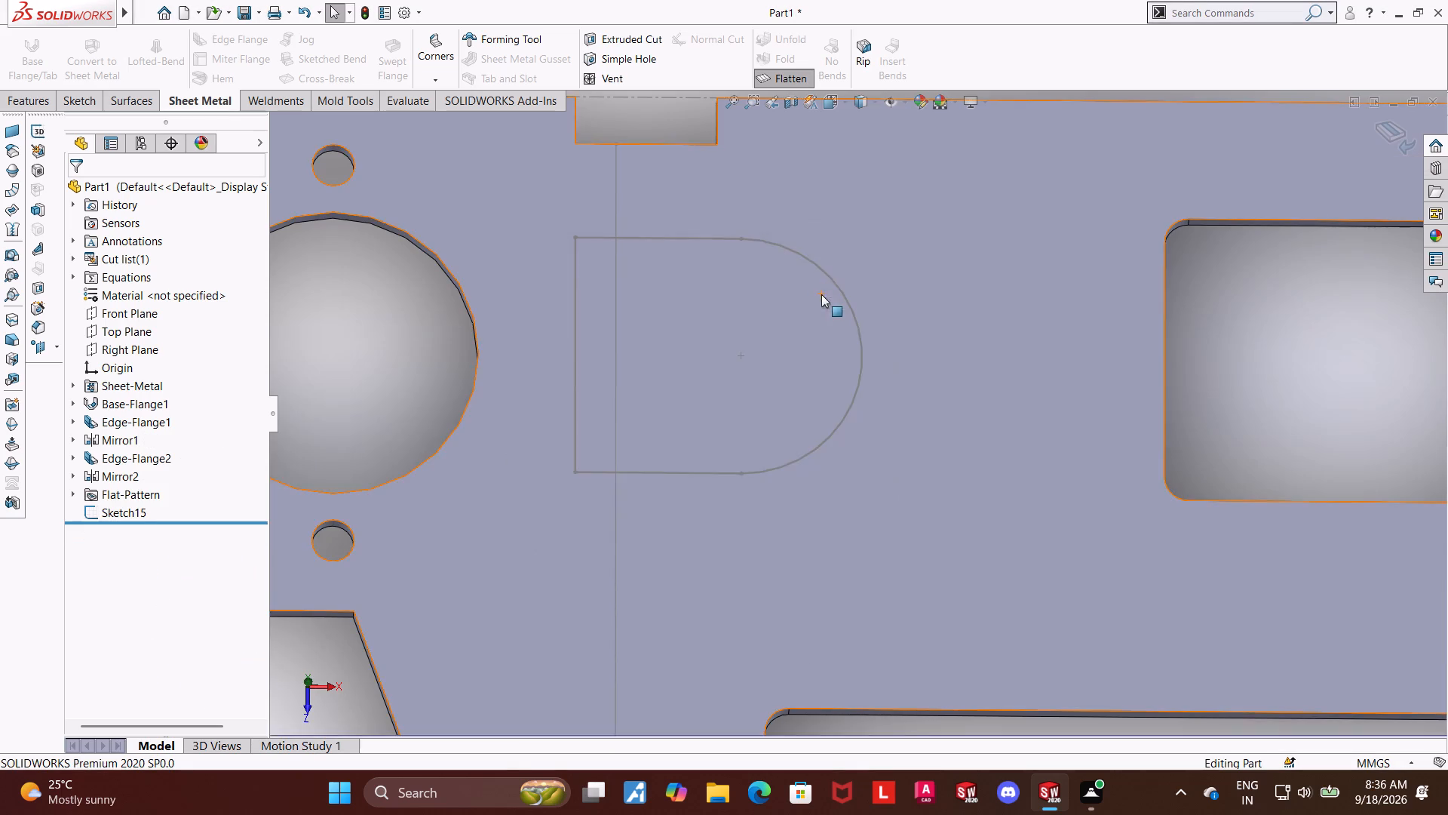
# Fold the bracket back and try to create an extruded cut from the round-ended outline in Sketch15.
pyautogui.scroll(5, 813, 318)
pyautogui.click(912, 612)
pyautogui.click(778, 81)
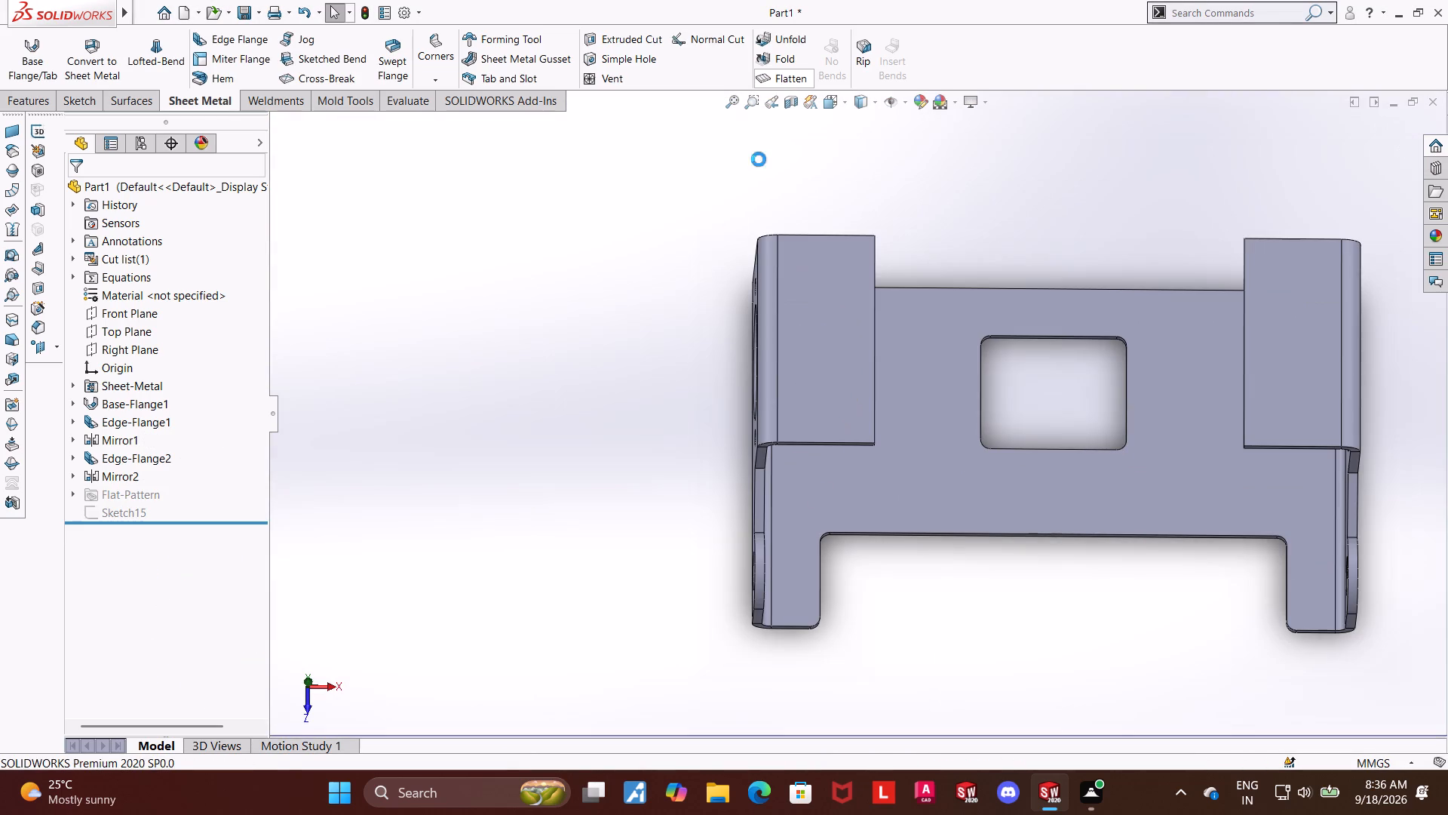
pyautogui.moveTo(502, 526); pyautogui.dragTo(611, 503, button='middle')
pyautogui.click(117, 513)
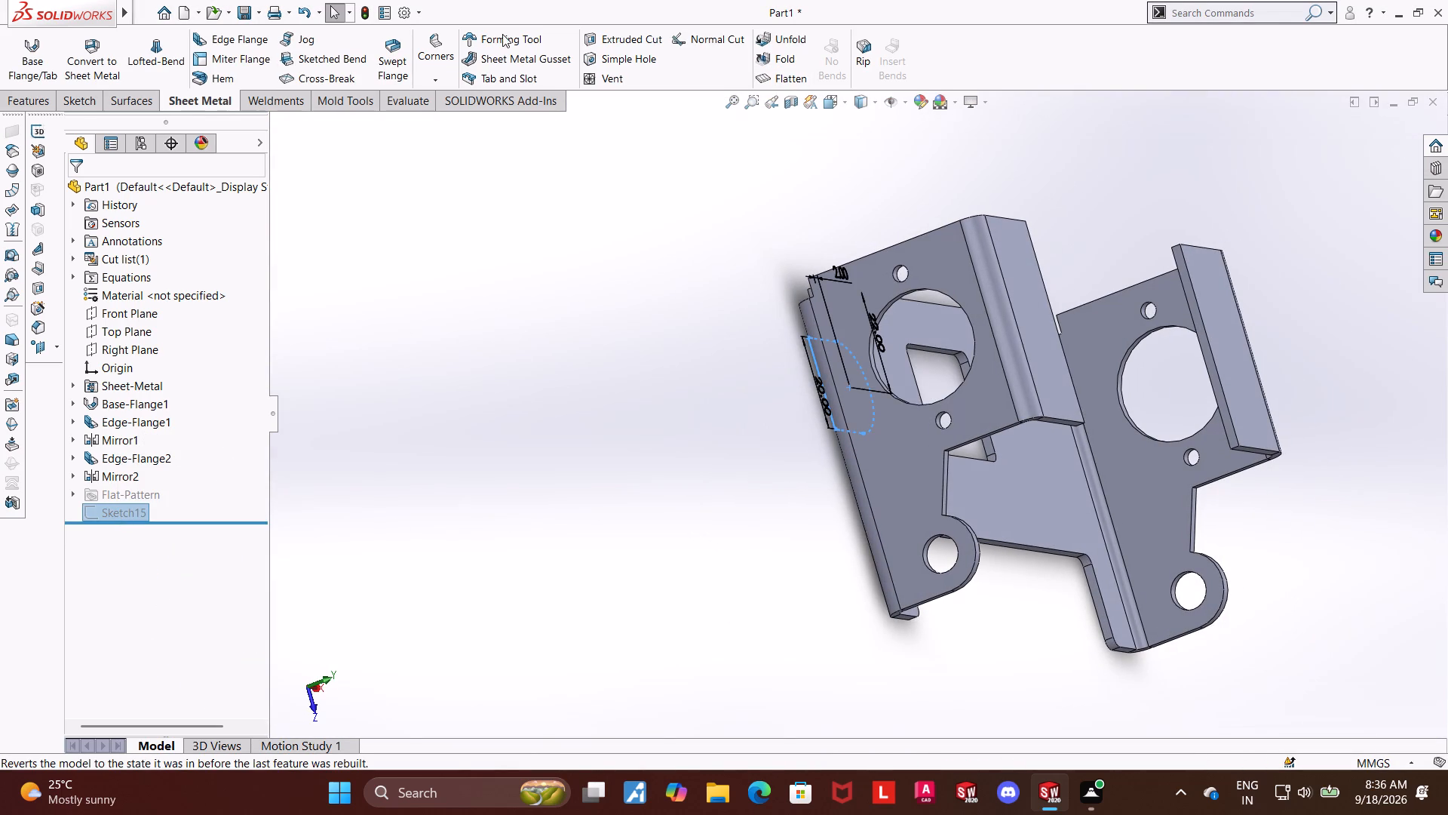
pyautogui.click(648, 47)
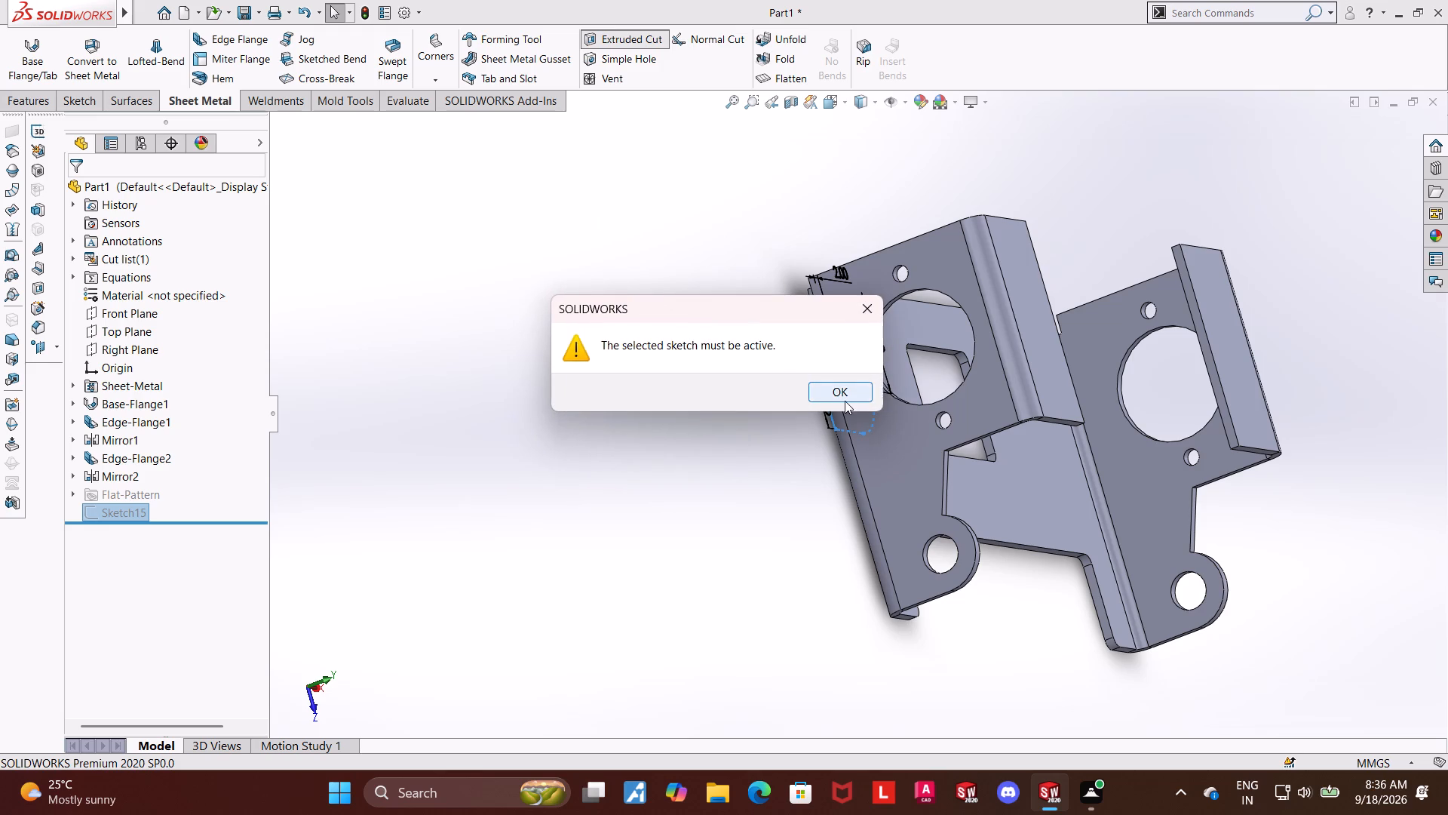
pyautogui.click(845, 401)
# Unsuppress Sketch15 so the bracket flattens with the round-ended outline on it.
pyautogui.rightClick(126, 511)
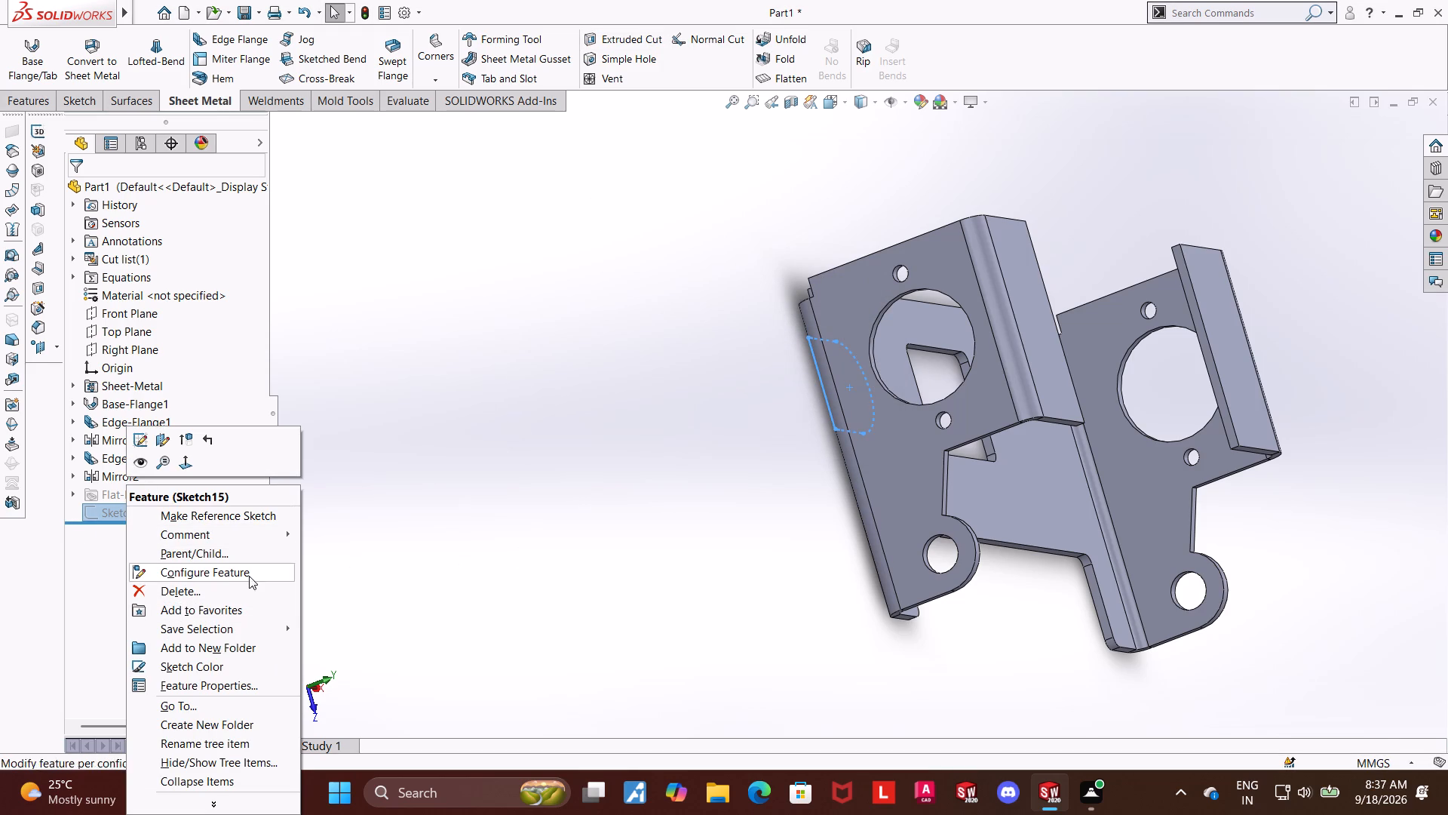
pyautogui.click(188, 435)
pyautogui.click(458, 478)
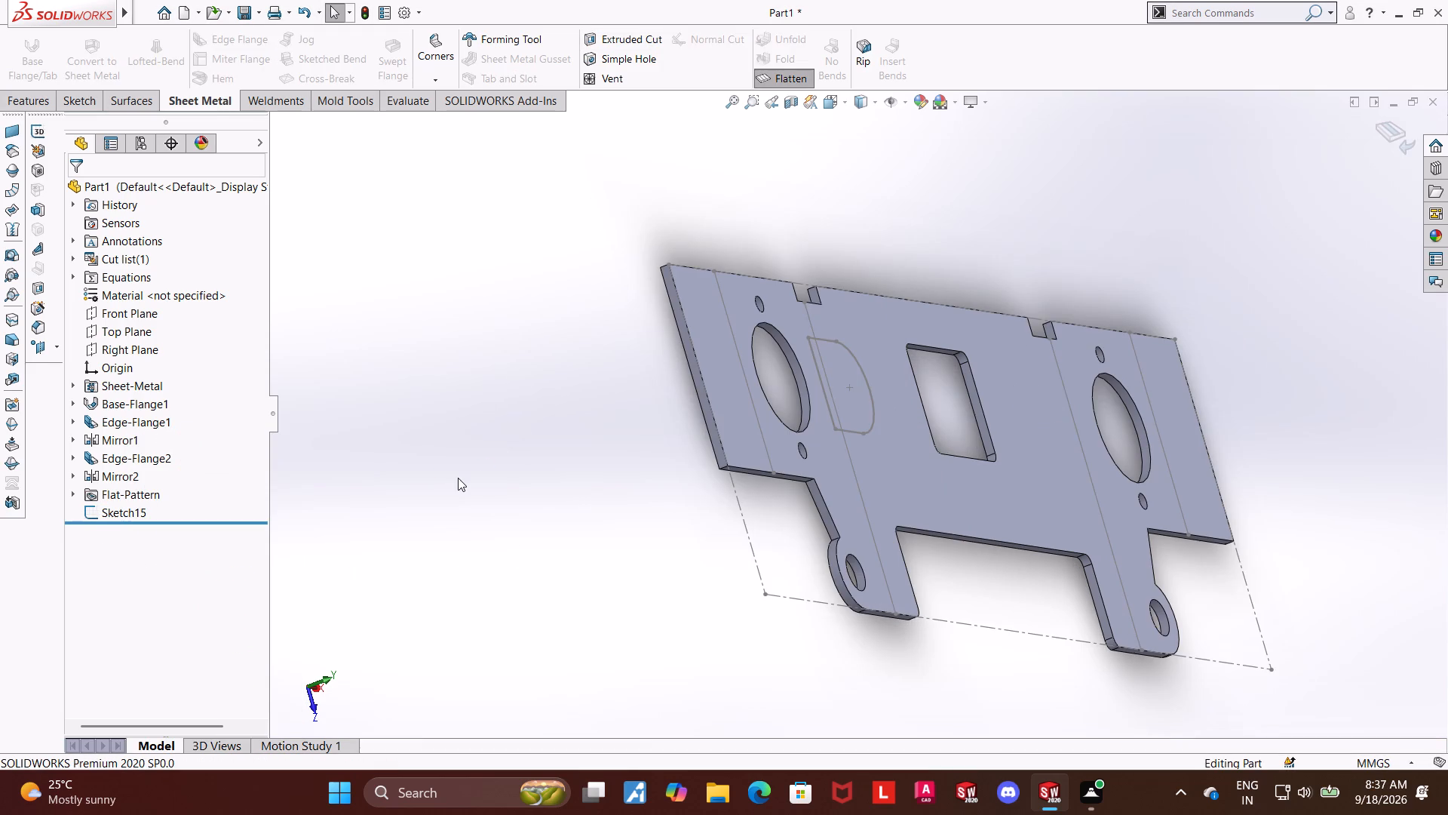
pyautogui.moveTo(482, 480); pyautogui.dragTo(451, 483, button='middle')
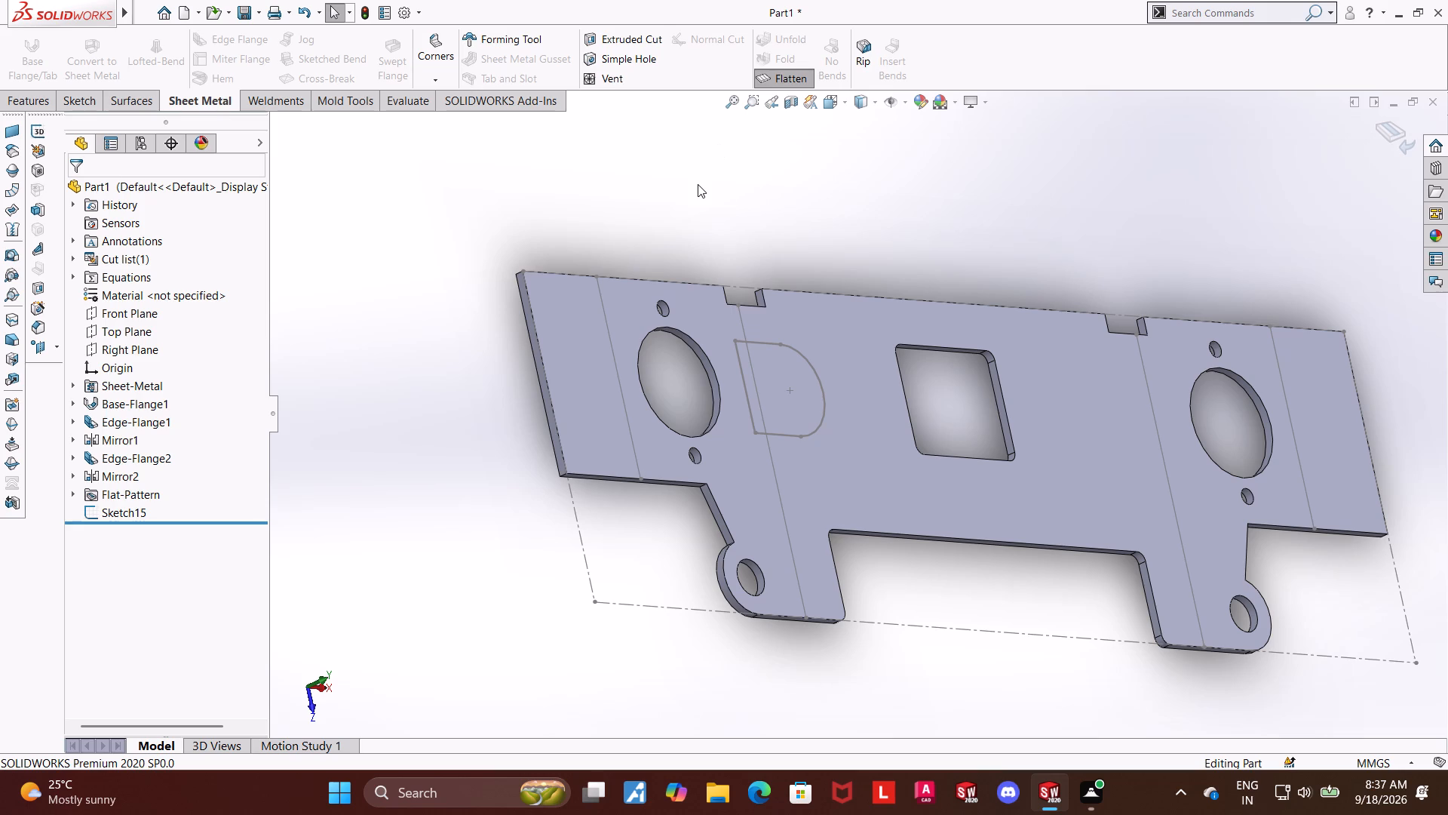
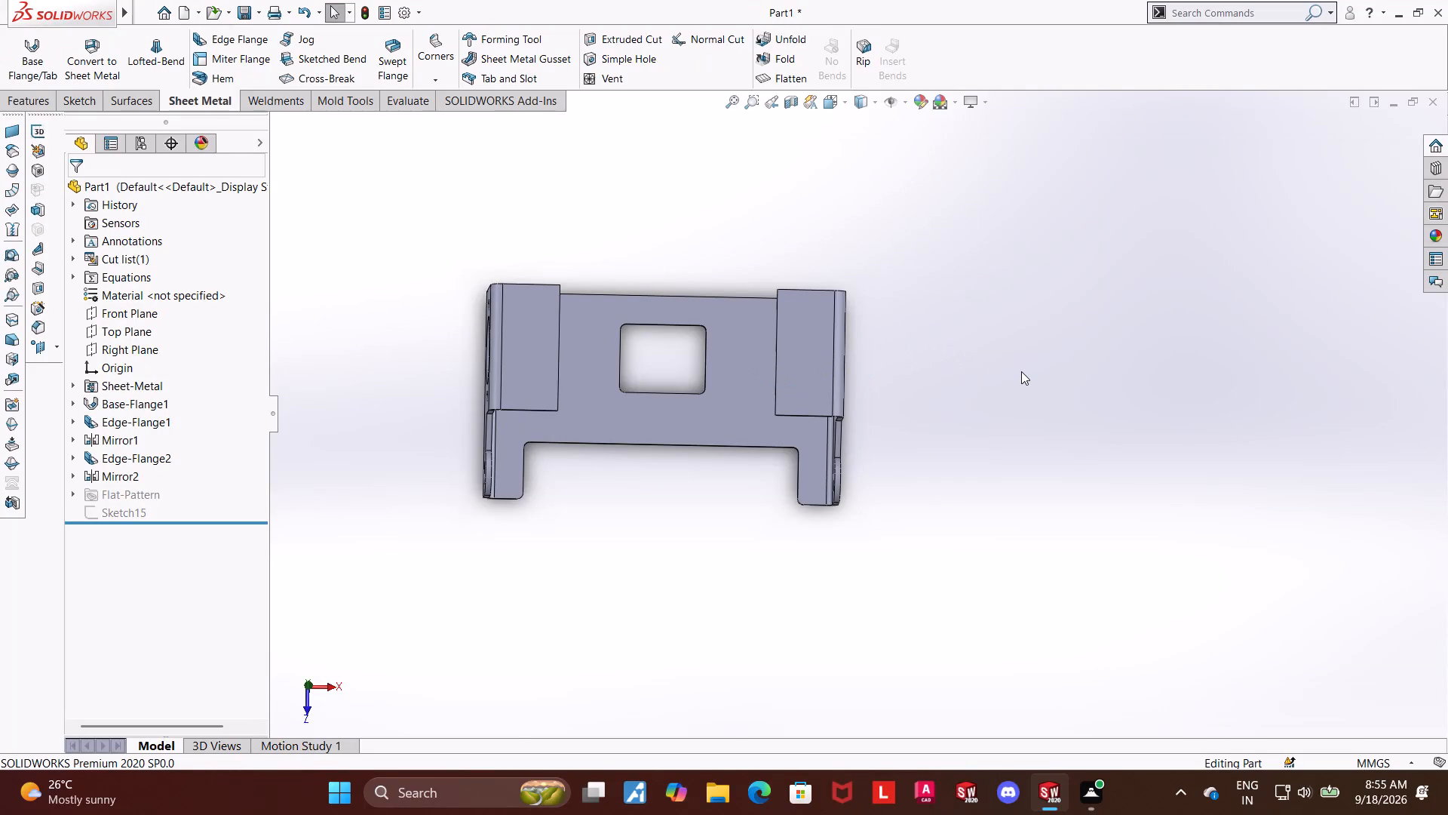
# Start an edge flange 16 mm long, bent downward from the left top flange's inner edge, with a 2 mm bend radius.
pyautogui.moveTo(1115, 362); pyautogui.dragTo(1035, 248, button='middle')
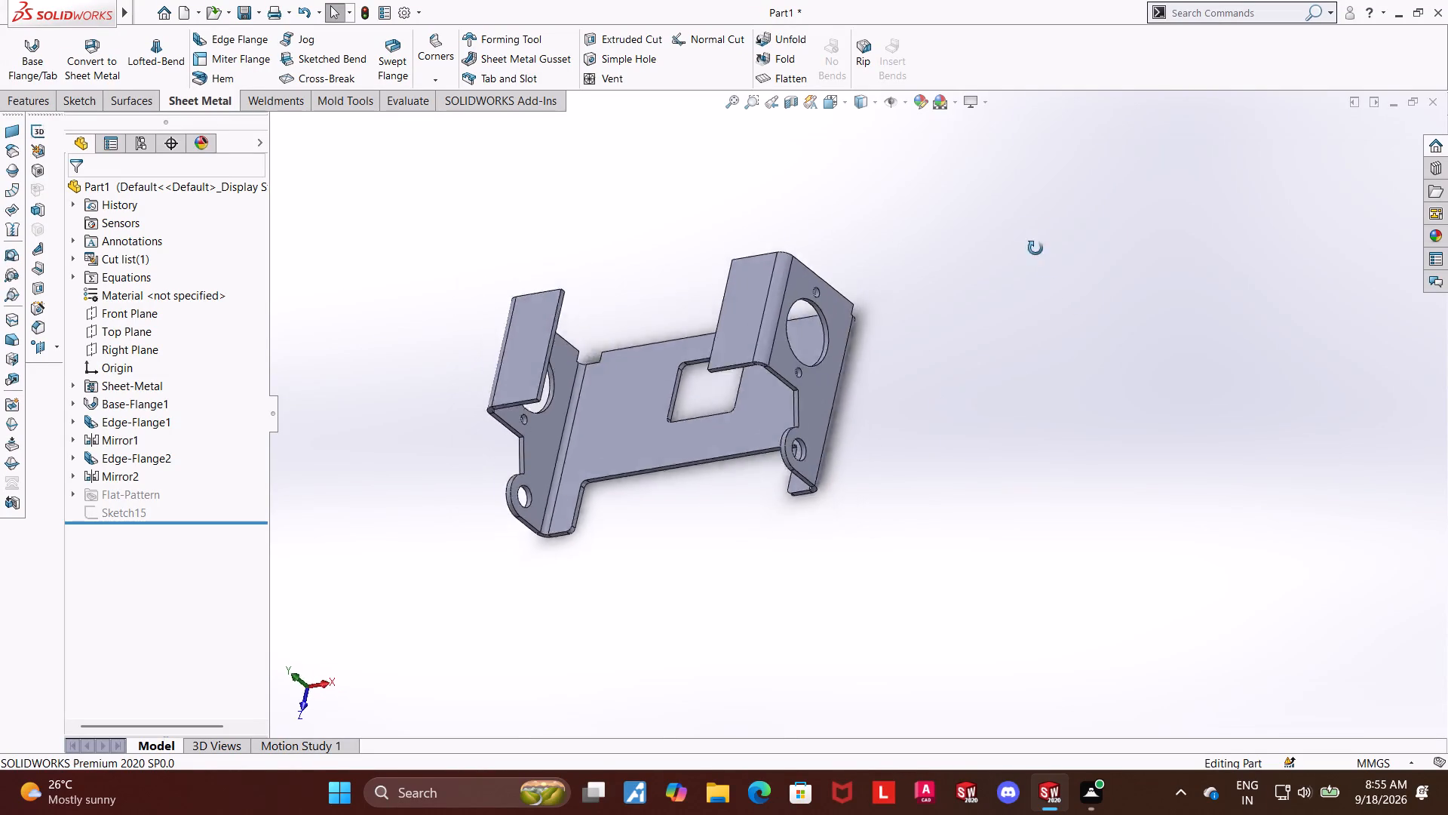
pyautogui.moveTo(1035, 248); pyautogui.dragTo(986, 319, button='middle')
pyautogui.scroll(-1, 981, 303)
pyautogui.scroll(-2, 732, 310)
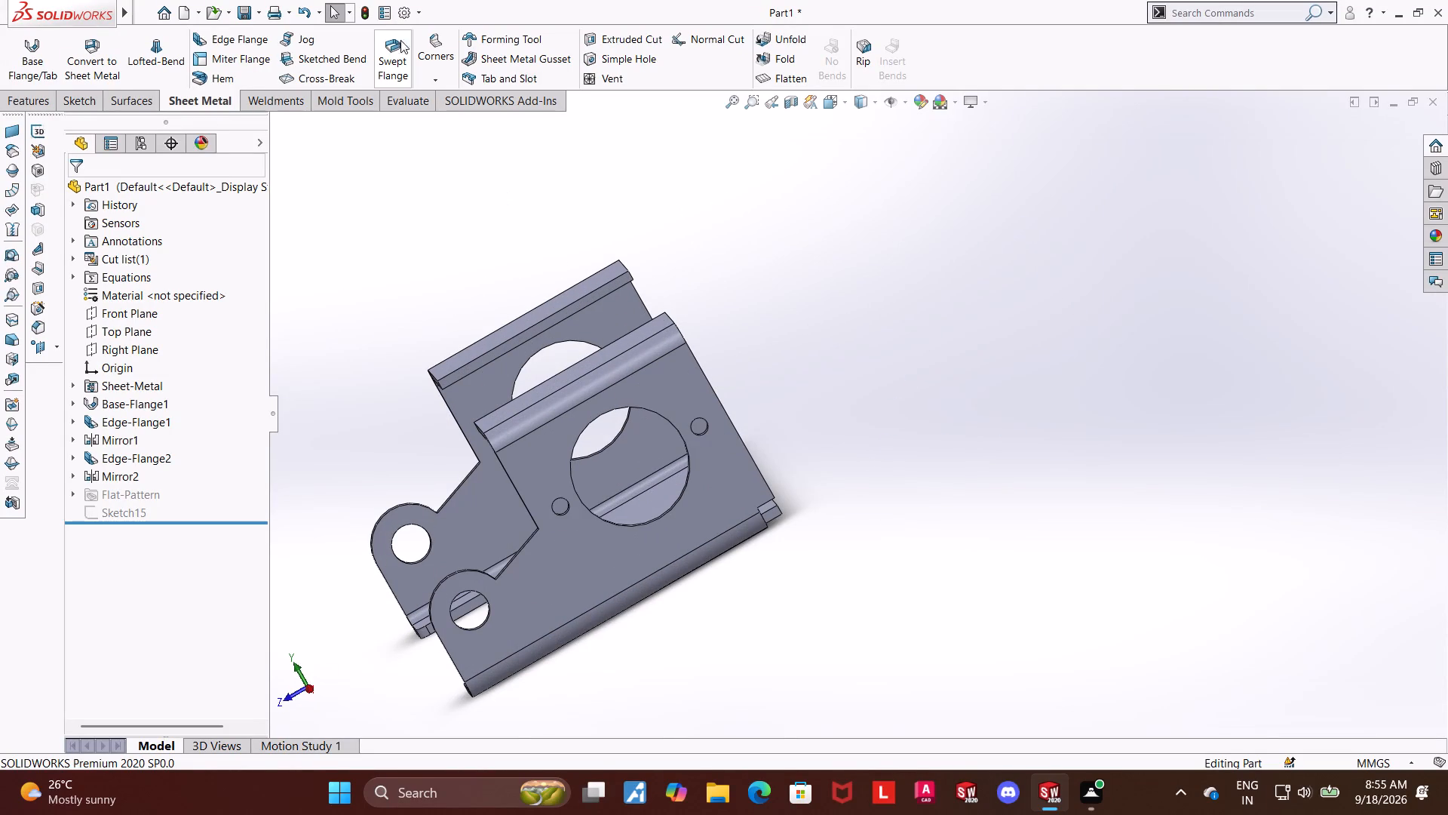
pyautogui.click(240, 31)
pyautogui.moveTo(1022, 275); pyautogui.dragTo(1066, 351, button='middle')
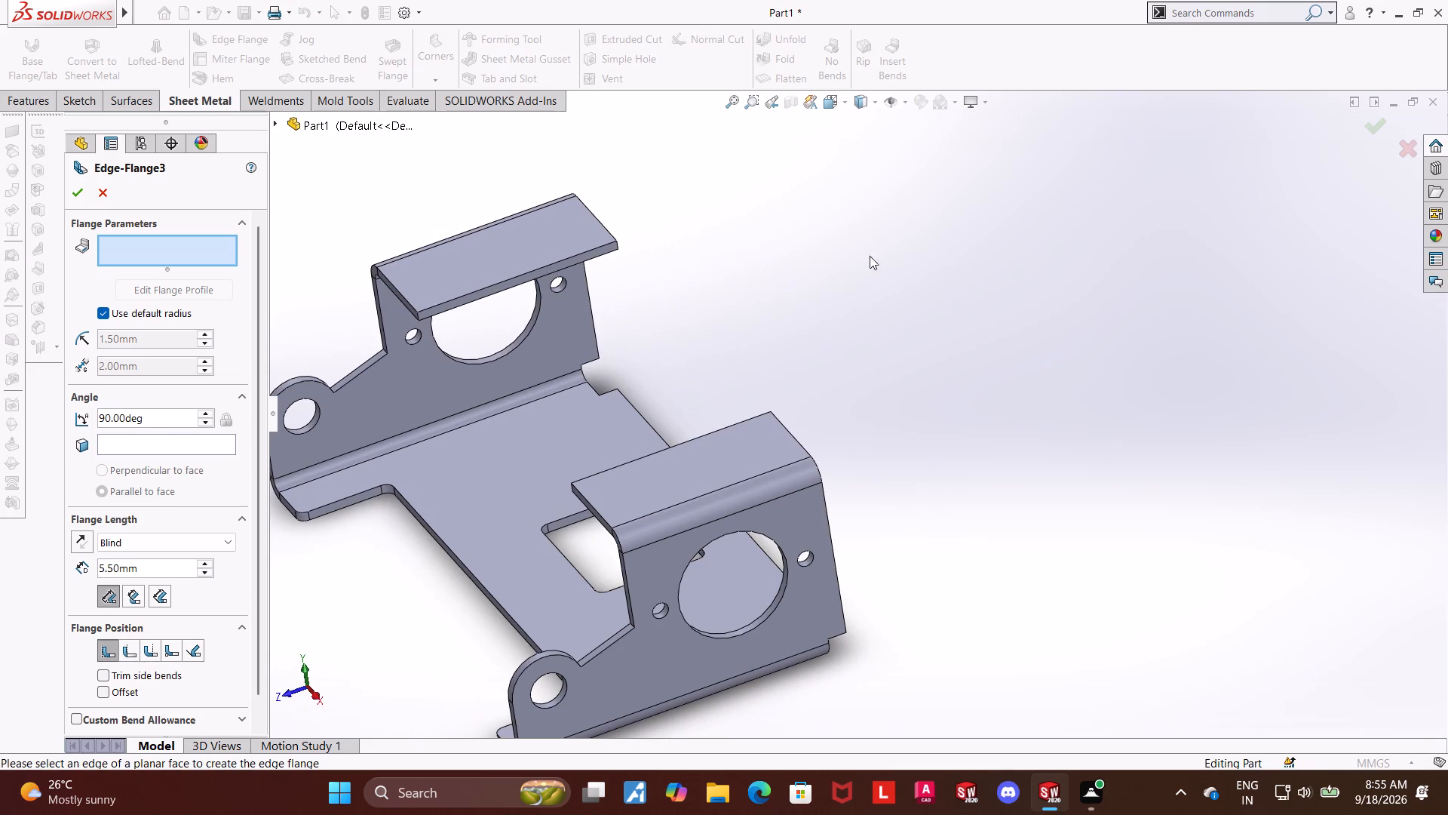
pyautogui.click(593, 251)
pyautogui.click(593, 337)
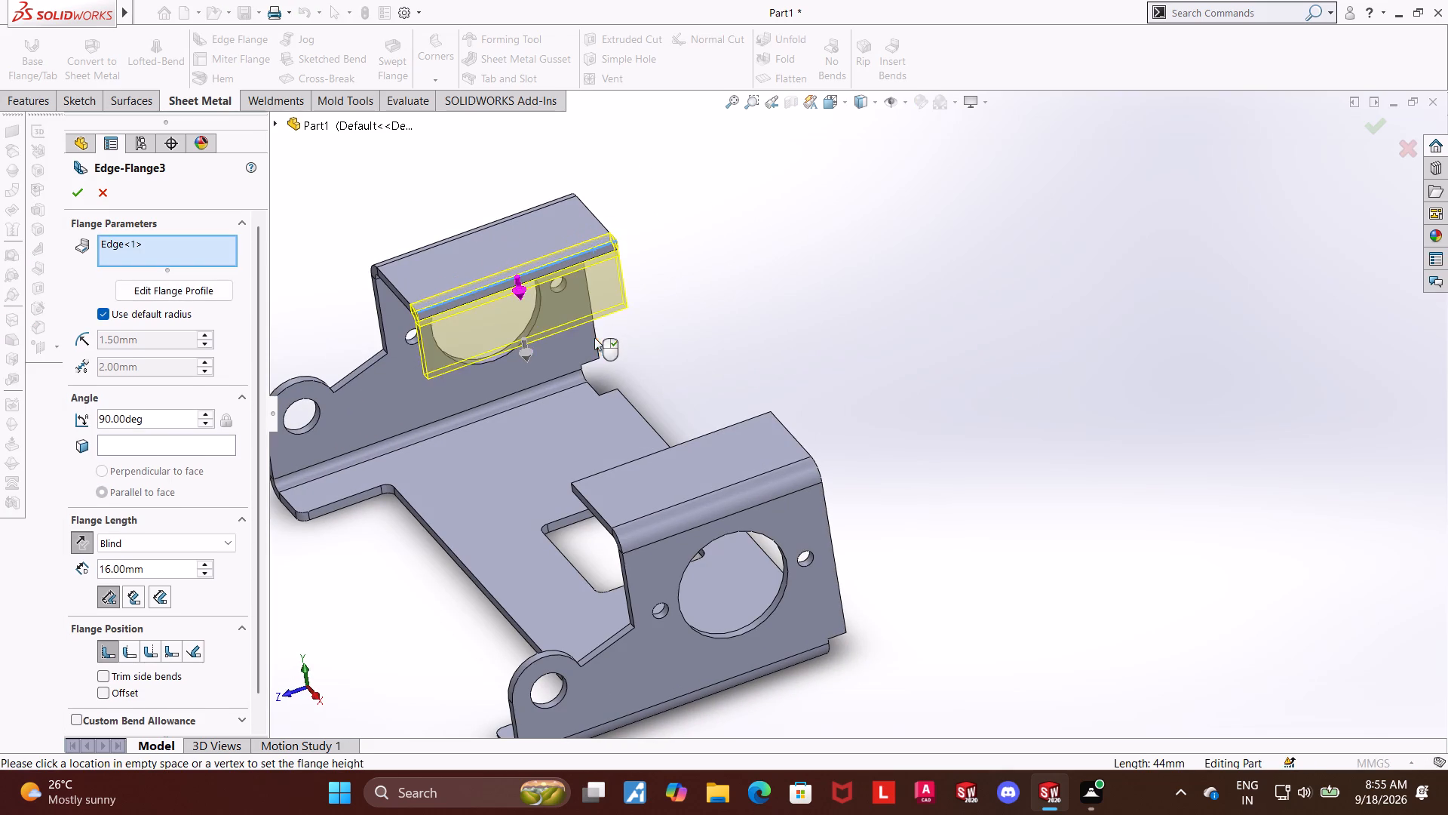
pyautogui.moveTo(857, 337); pyautogui.dragTo(828, 349, button='middle')
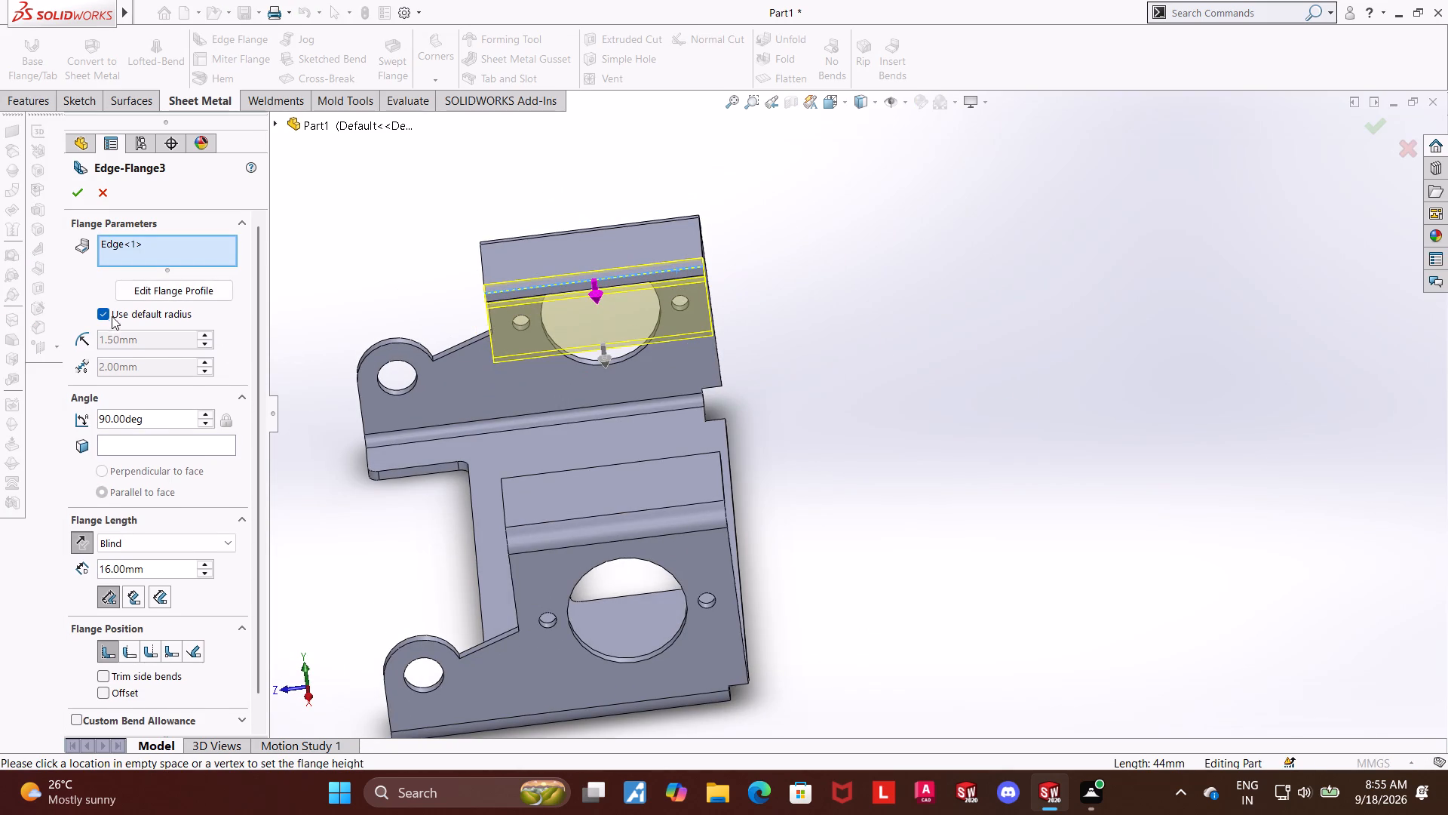
pyautogui.click(106, 313)
pyautogui.moveTo(158, 339); pyautogui.dragTo(67, 351)
pyautogui.press('2')
pyautogui.press('Return')
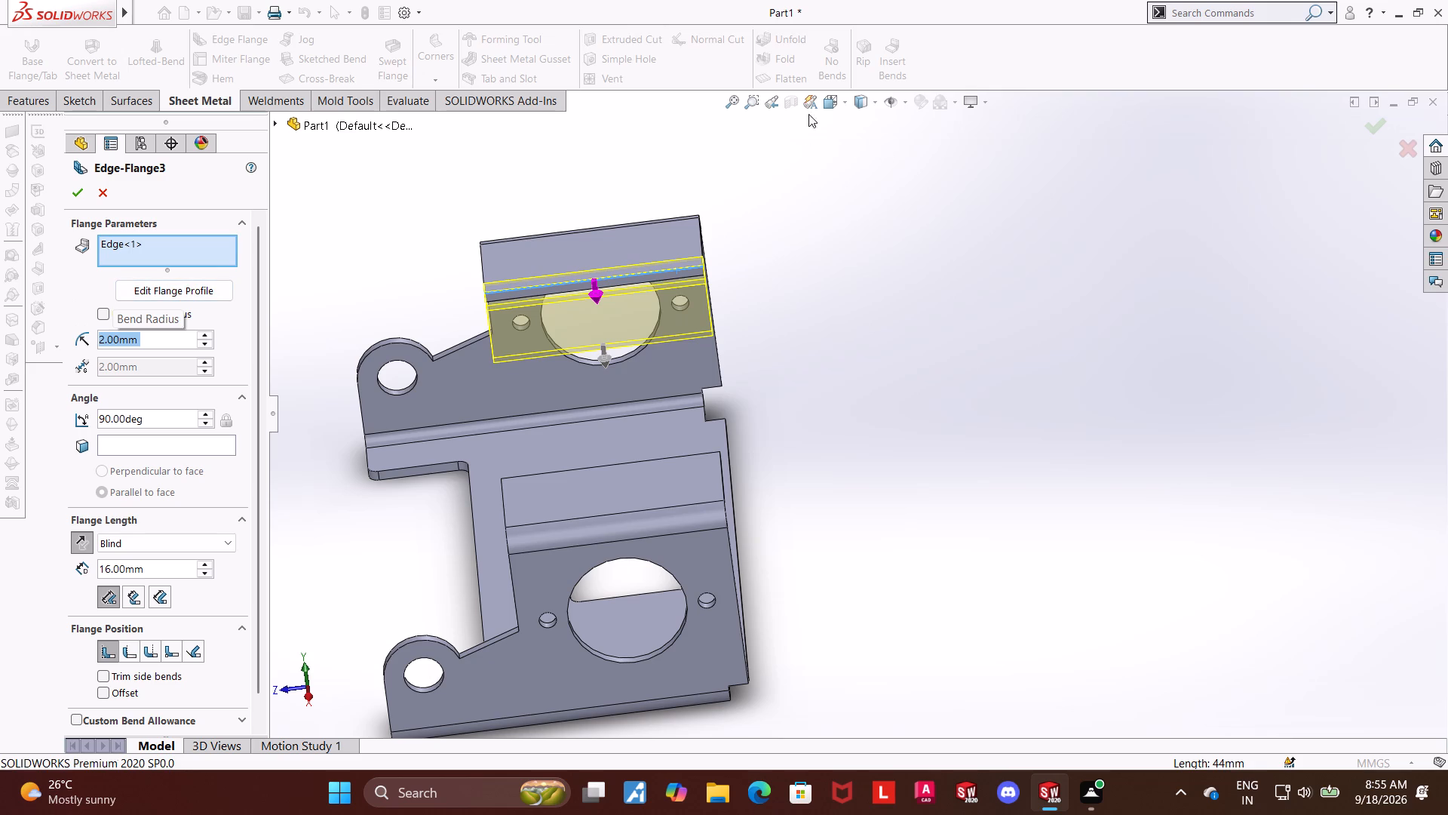
# Edit the flange profile, stretching its sides to about 15 mm and trimming away its lower horizontal line.
pyautogui.click(823, 100)
pyautogui.click(726, 509)
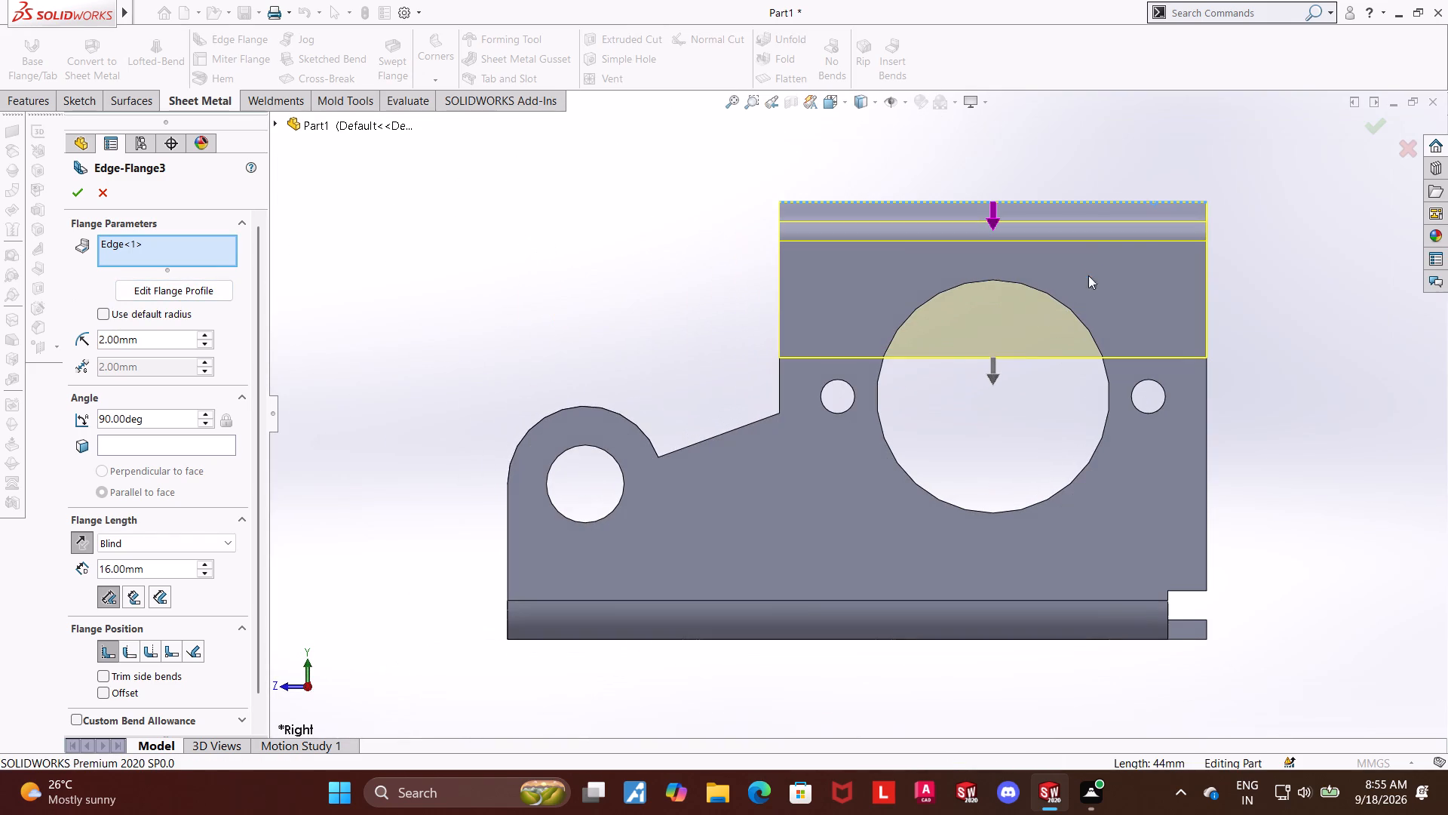
pyautogui.scroll(-1, 1221, 266)
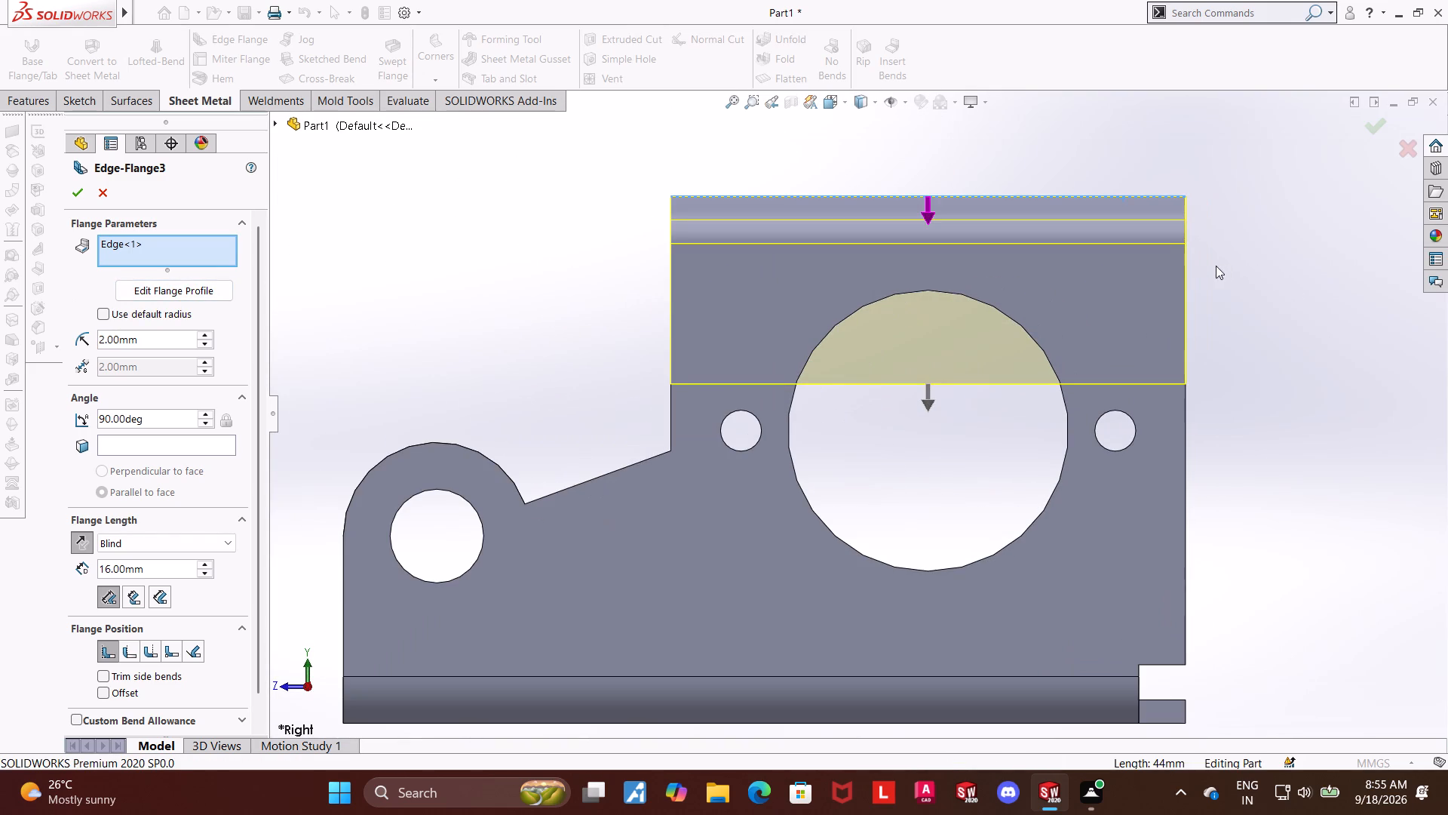
pyautogui.click(131, 291)
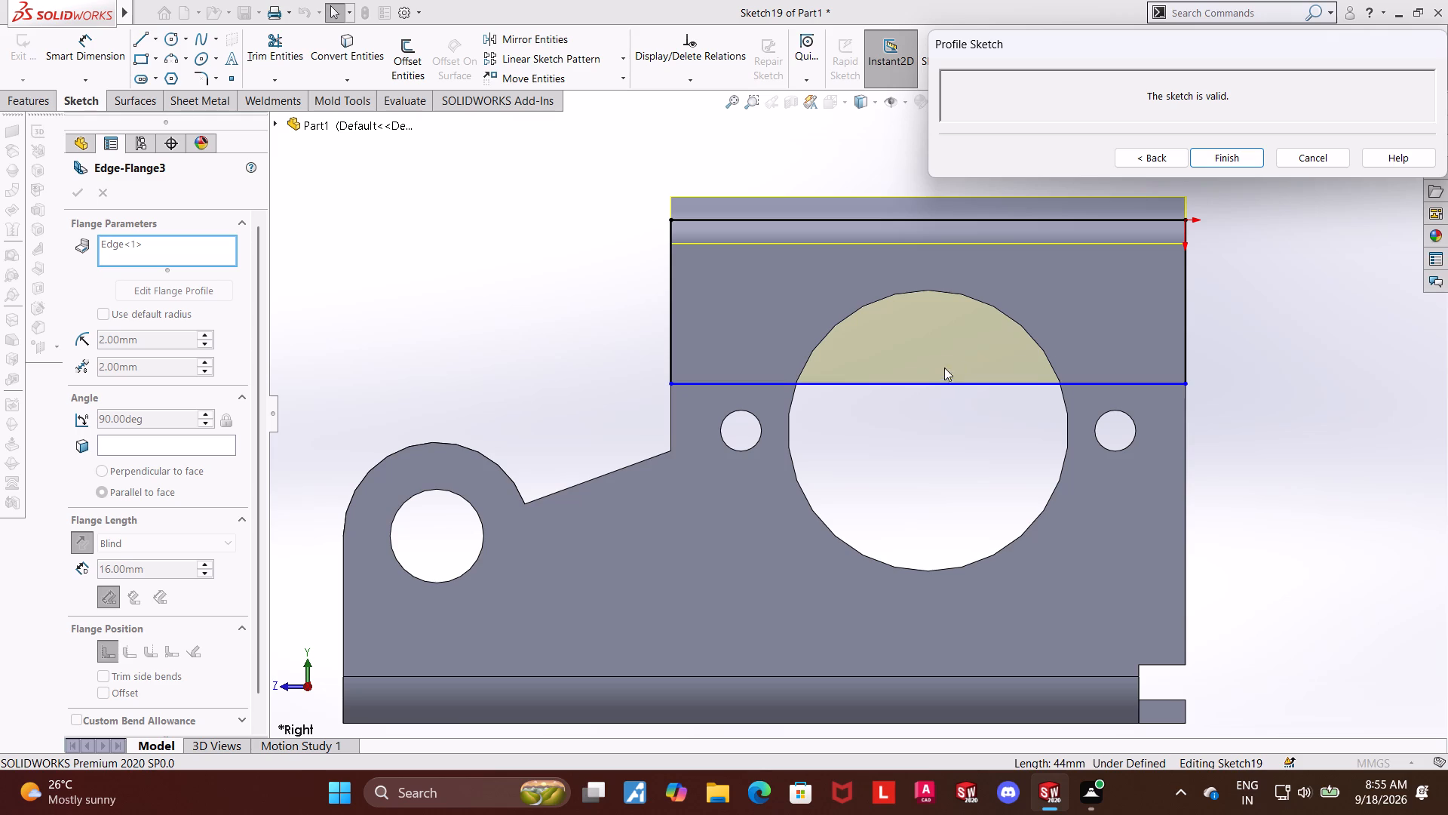
pyautogui.moveTo(894, 385); pyautogui.dragTo(894, 426)
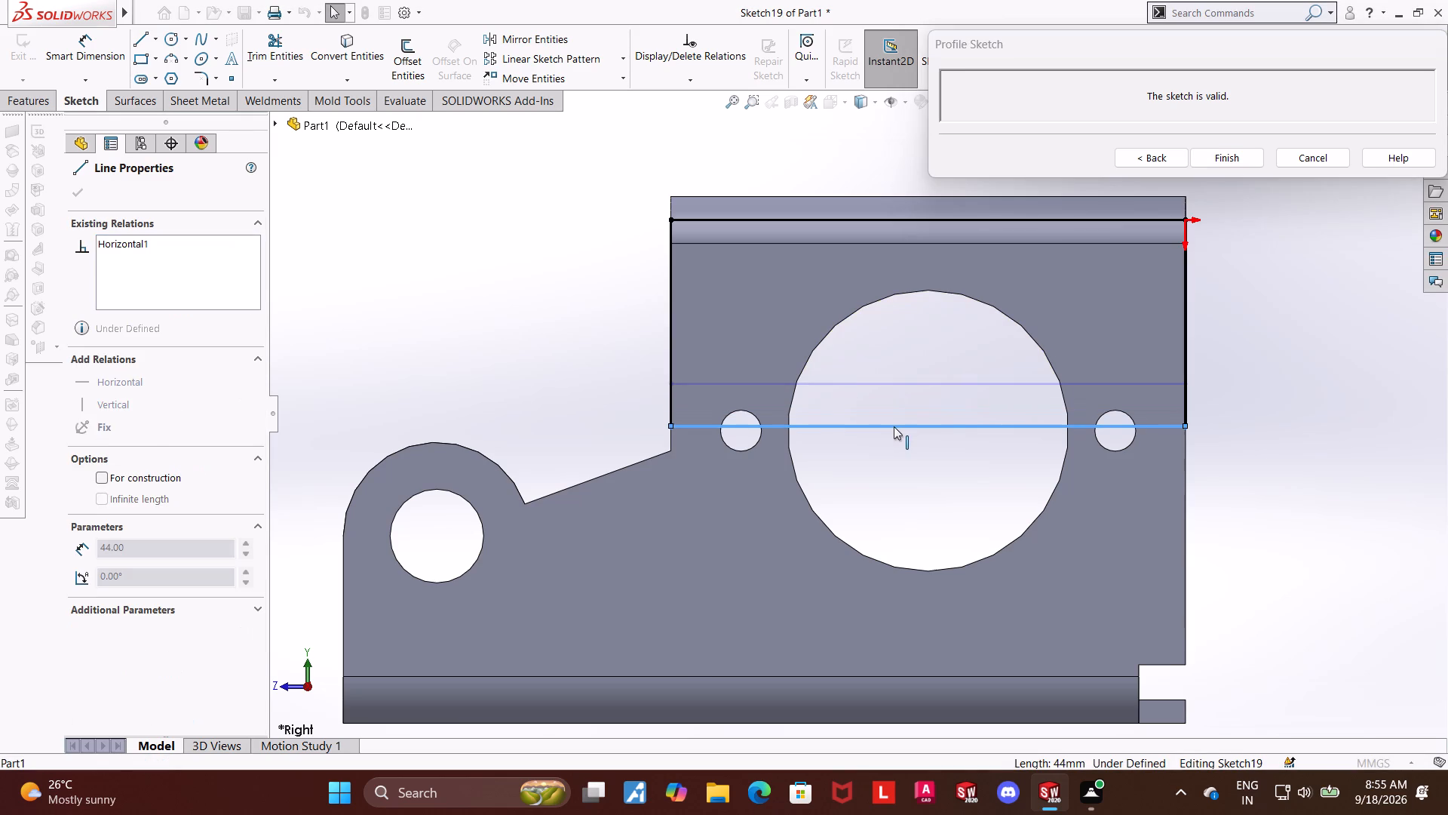
pyautogui.moveTo(894, 426); pyautogui.dragTo(903, 396)
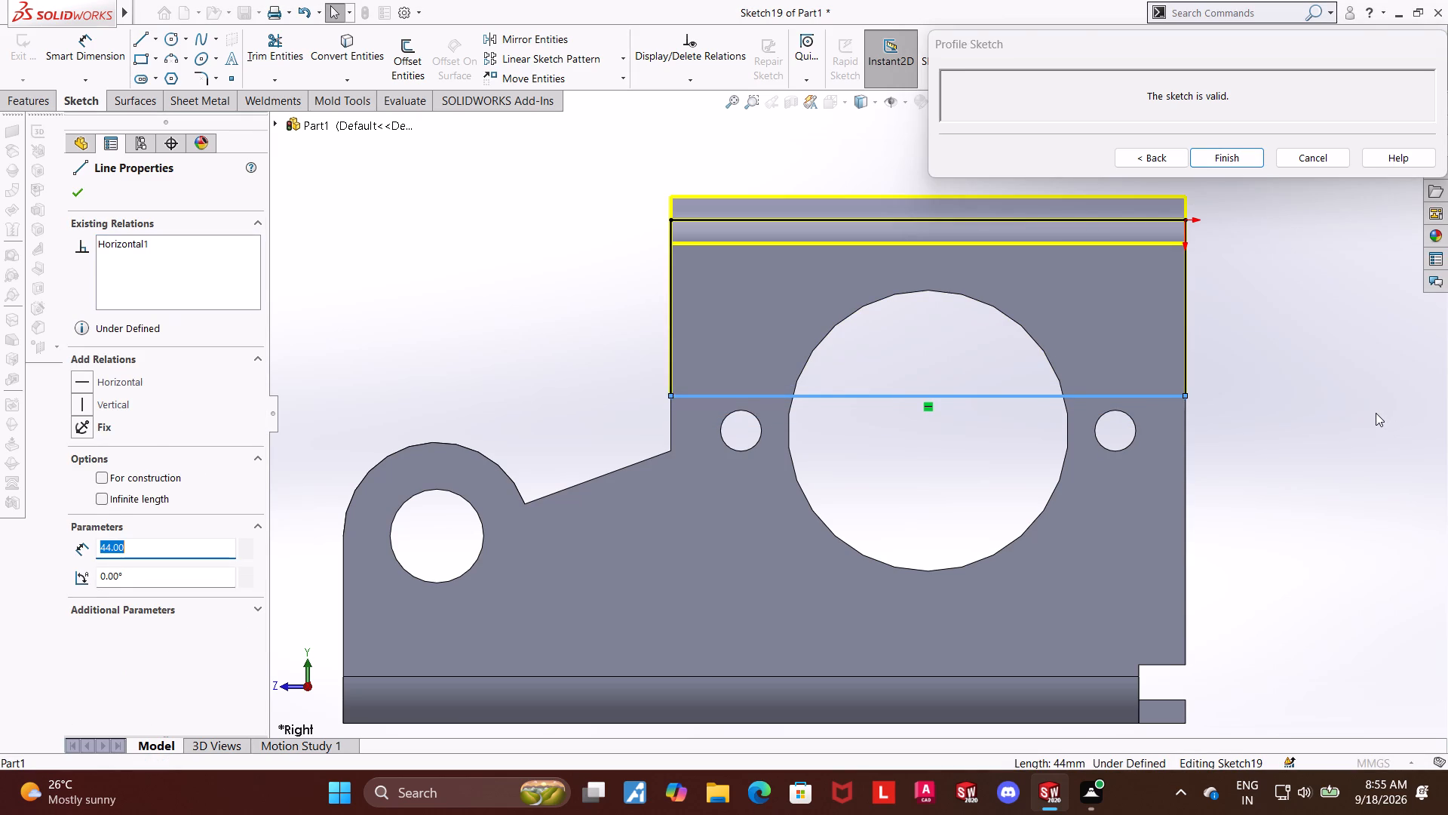
pyautogui.click(1299, 406)
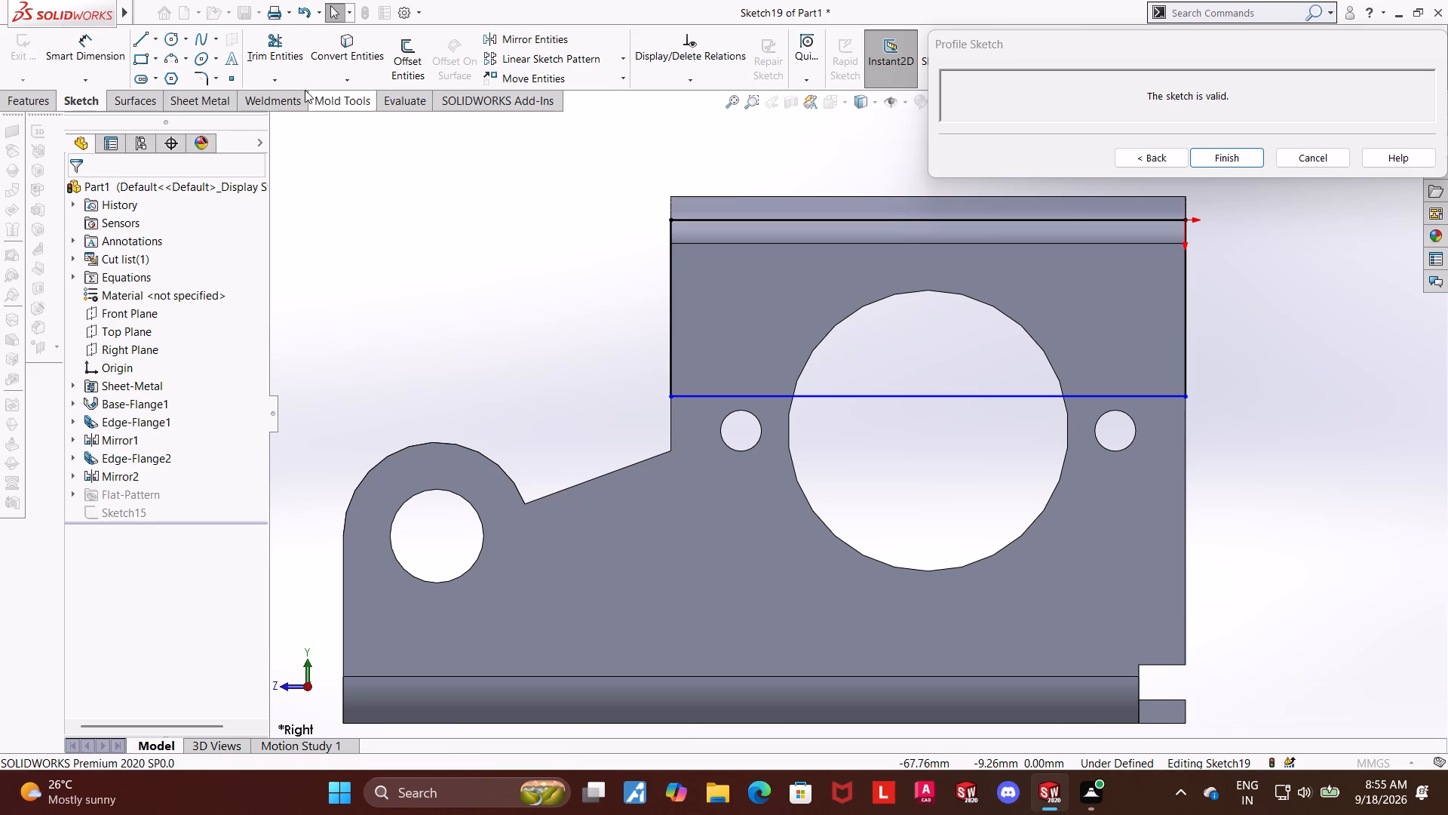
pyautogui.click(270, 40)
pyautogui.moveTo(925, 346); pyautogui.dragTo(907, 426)
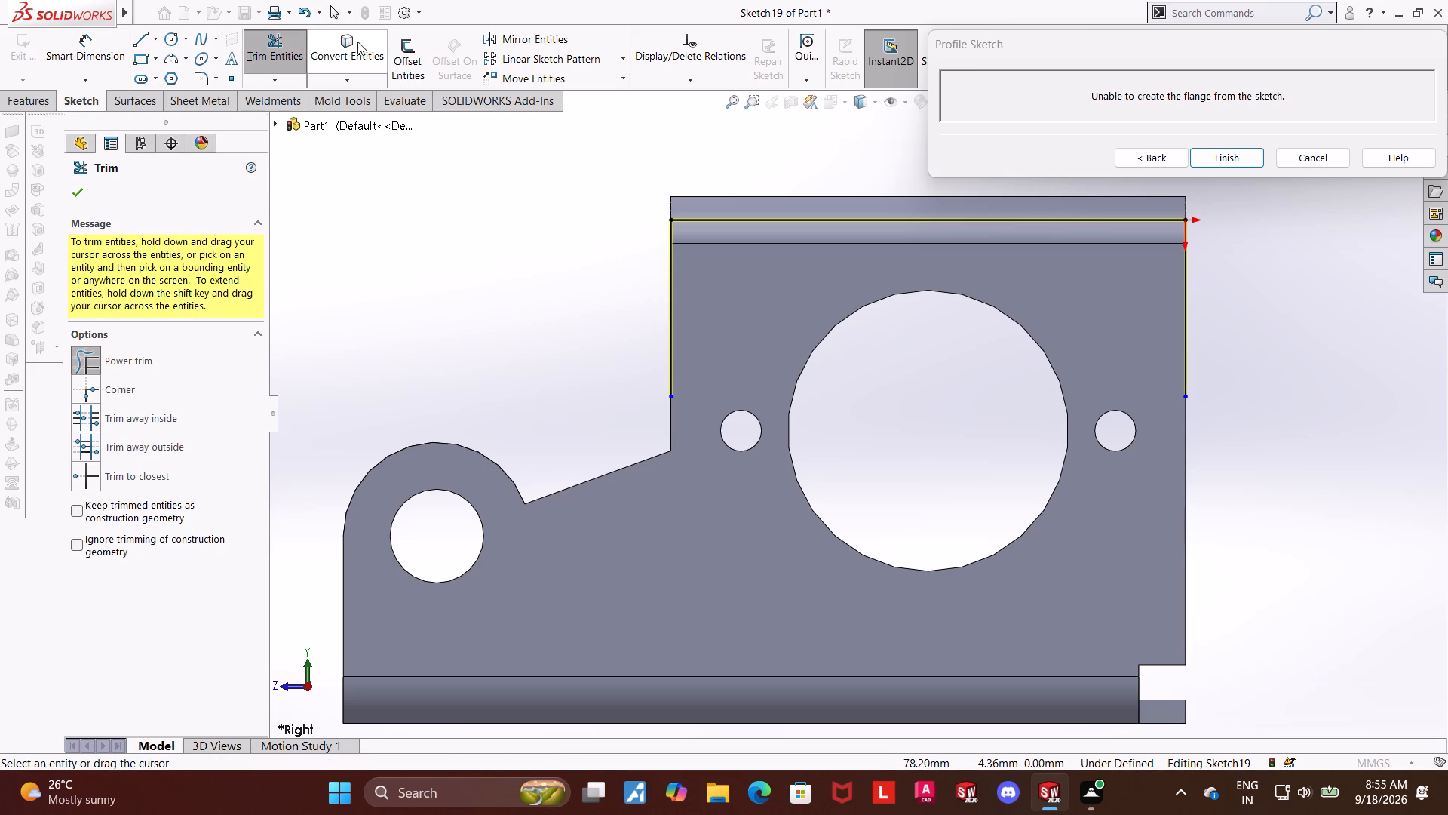
# Convert the edge of the large round hole into the flange profile sketch.
pyautogui.click(357, 42)
pyautogui.click(903, 293)
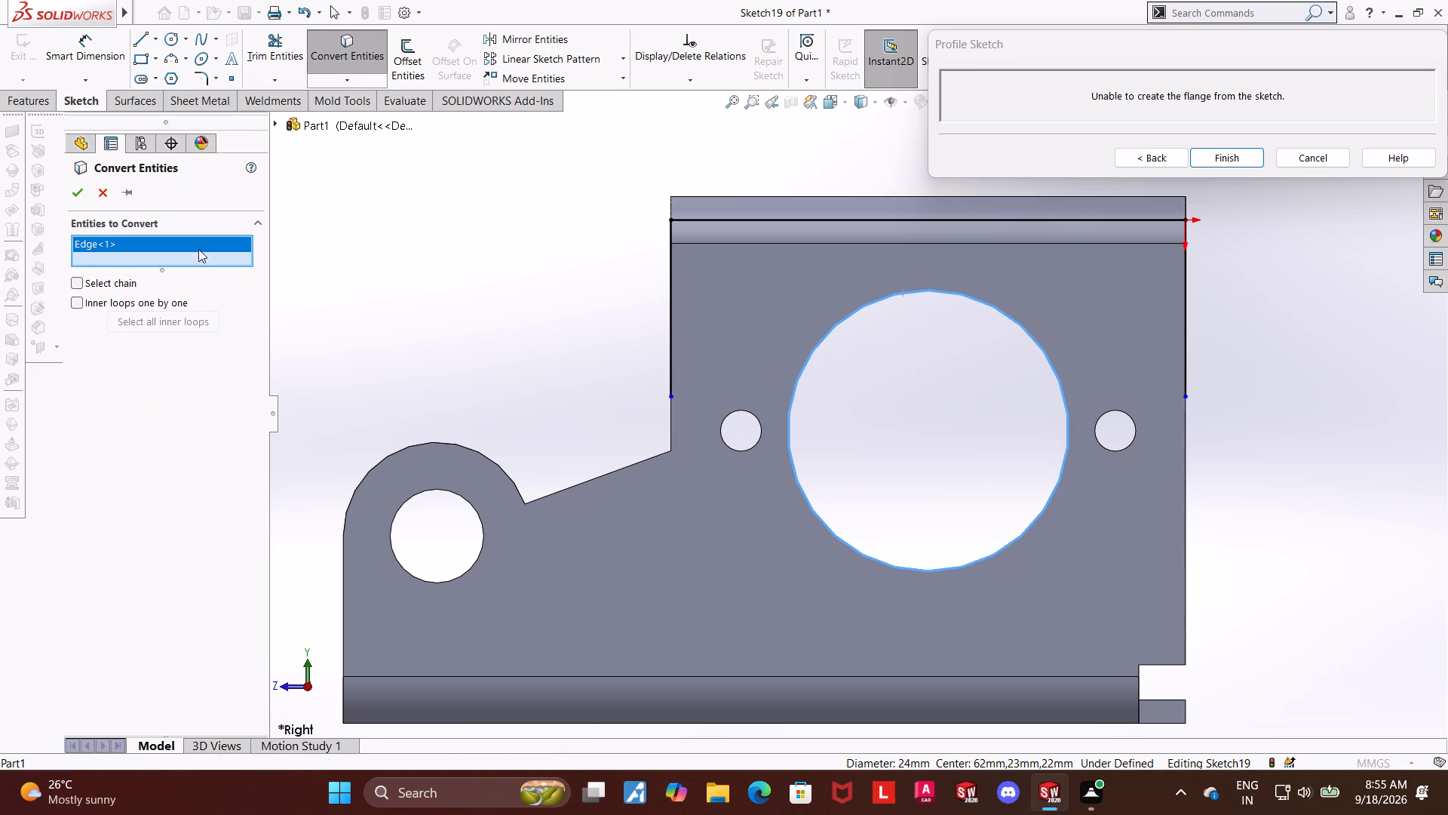
pyautogui.click(84, 192)
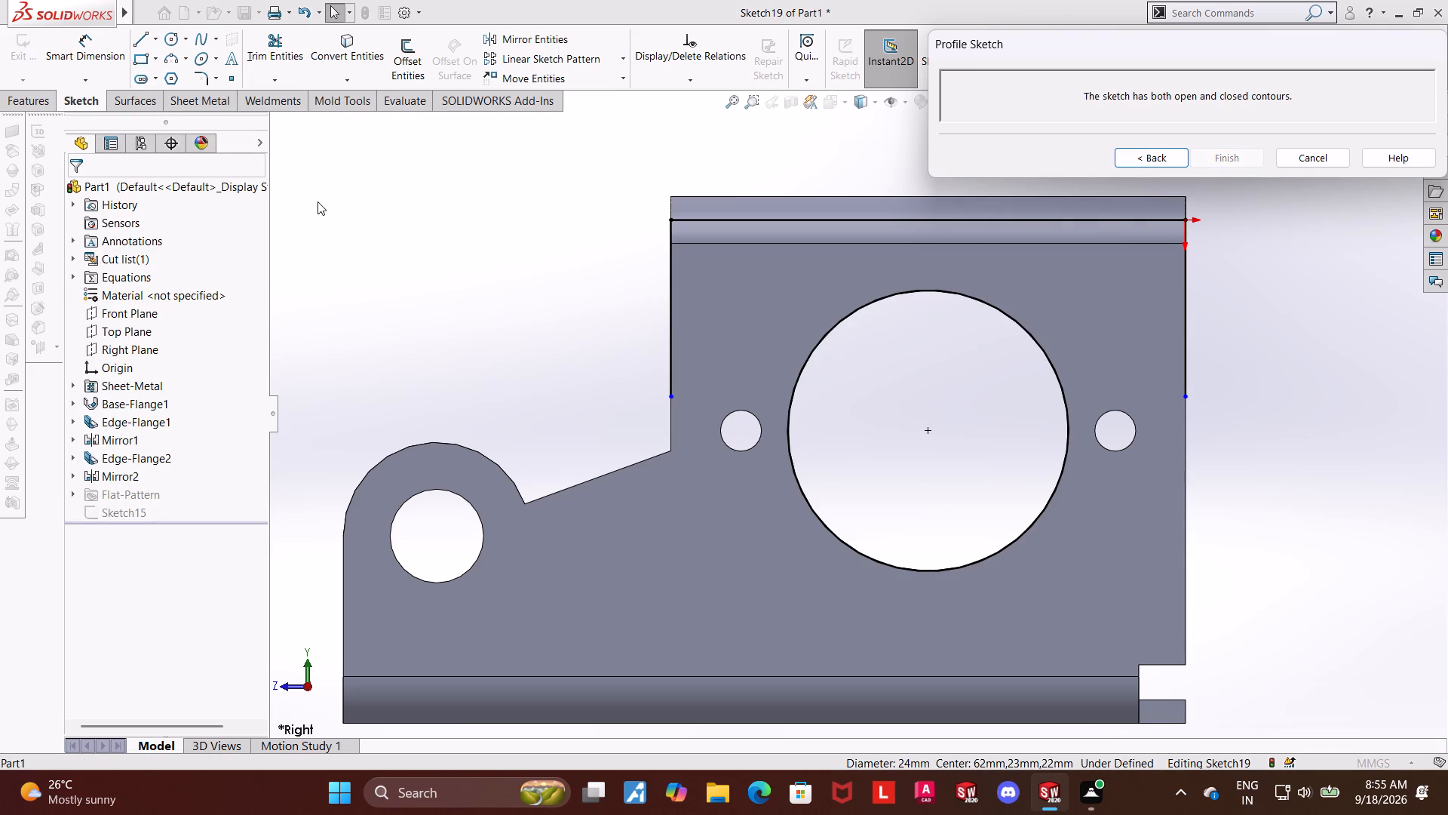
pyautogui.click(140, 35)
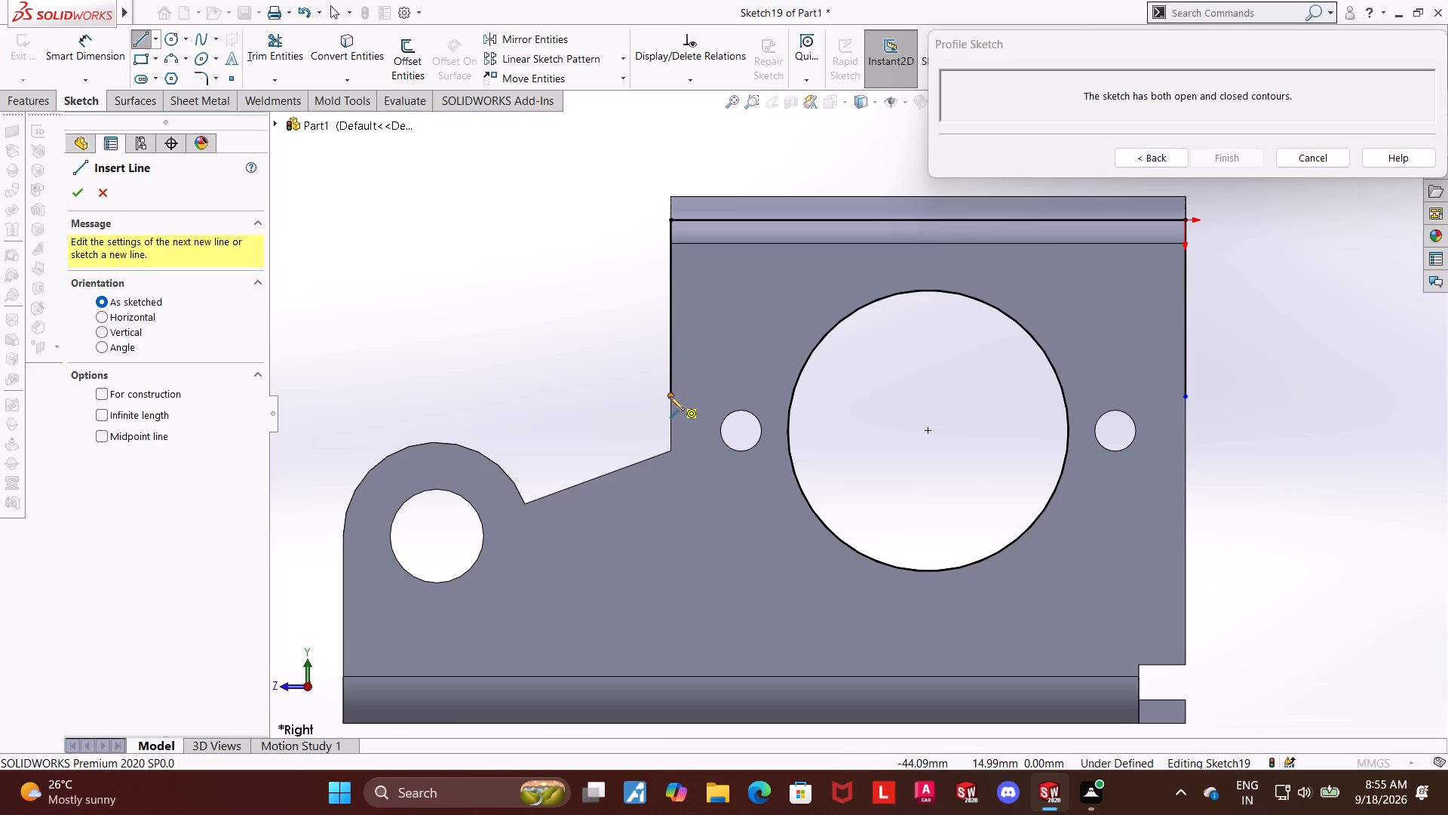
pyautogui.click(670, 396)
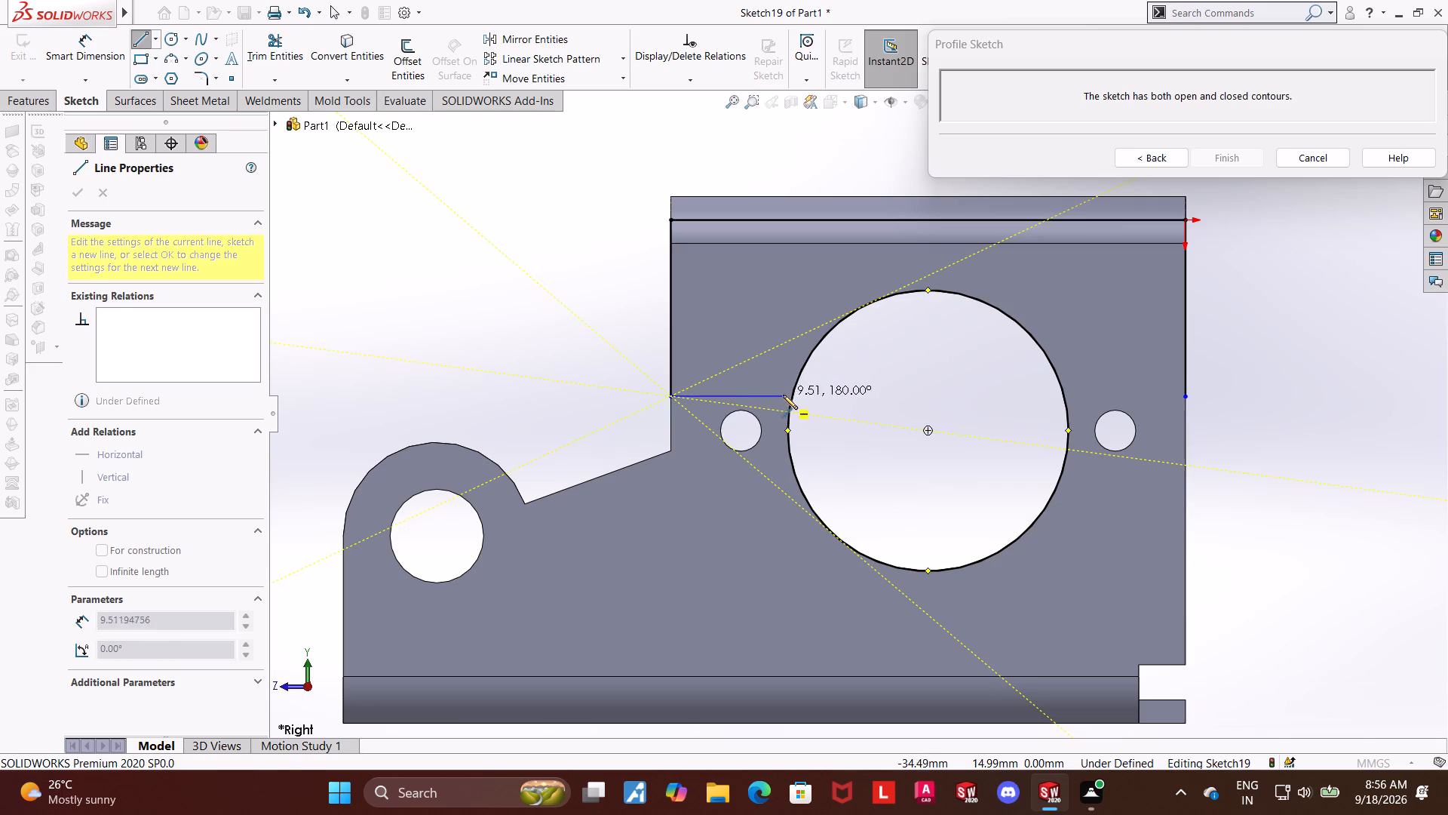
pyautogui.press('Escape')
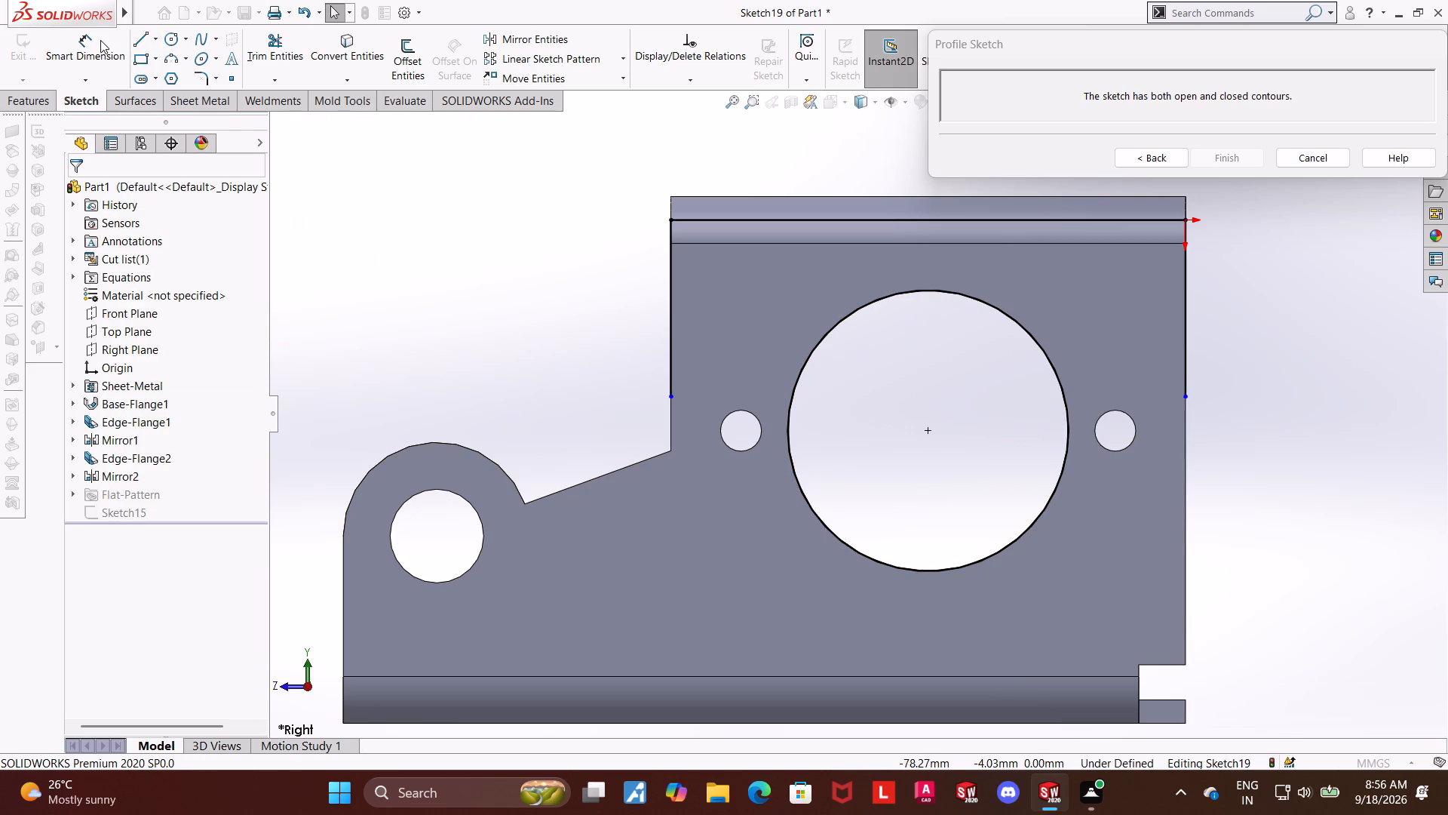
# Dimension the profile's side line nearest the sketch origin at 16 mm.
pyautogui.click(100, 40)
pyautogui.click(1185, 343)
pyautogui.click(1275, 353)
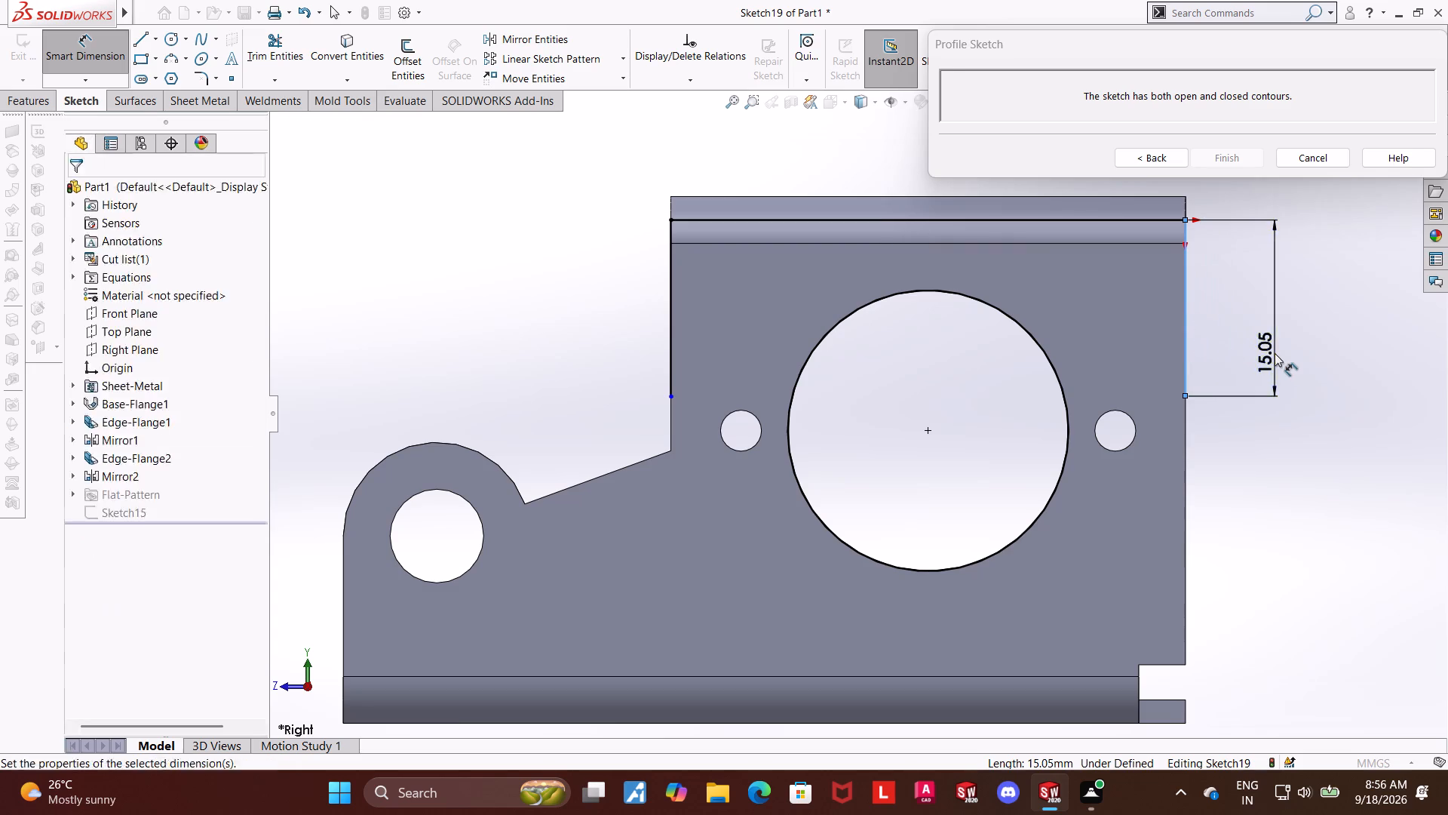
pyautogui.write('16')
pyautogui.press('Return')
pyautogui.press('Escape')
pyautogui.press('Escape')
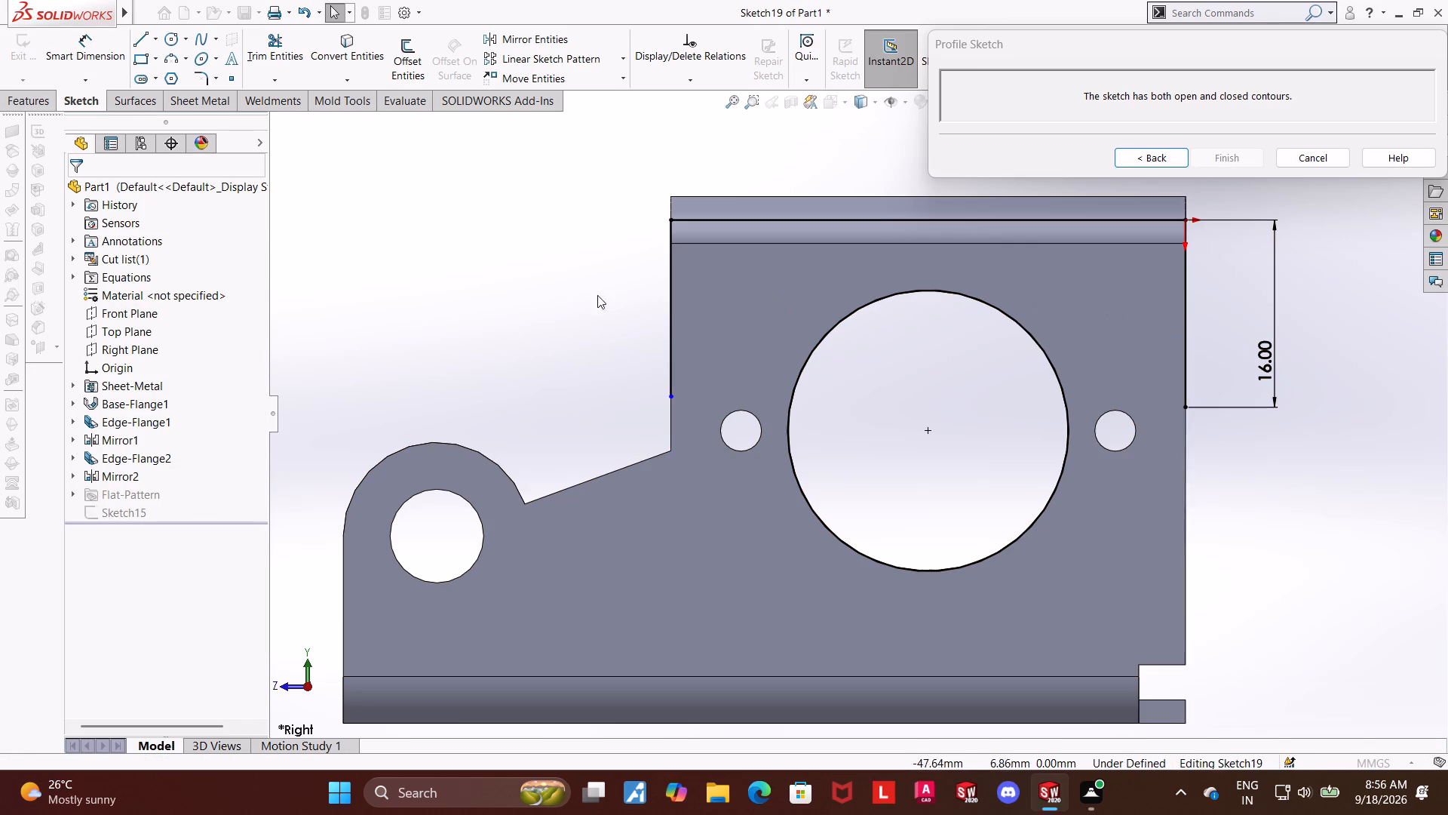
# Draw a line joining the lower free ends of the profile's two side lines across the large circle.
pyautogui.click(137, 41)
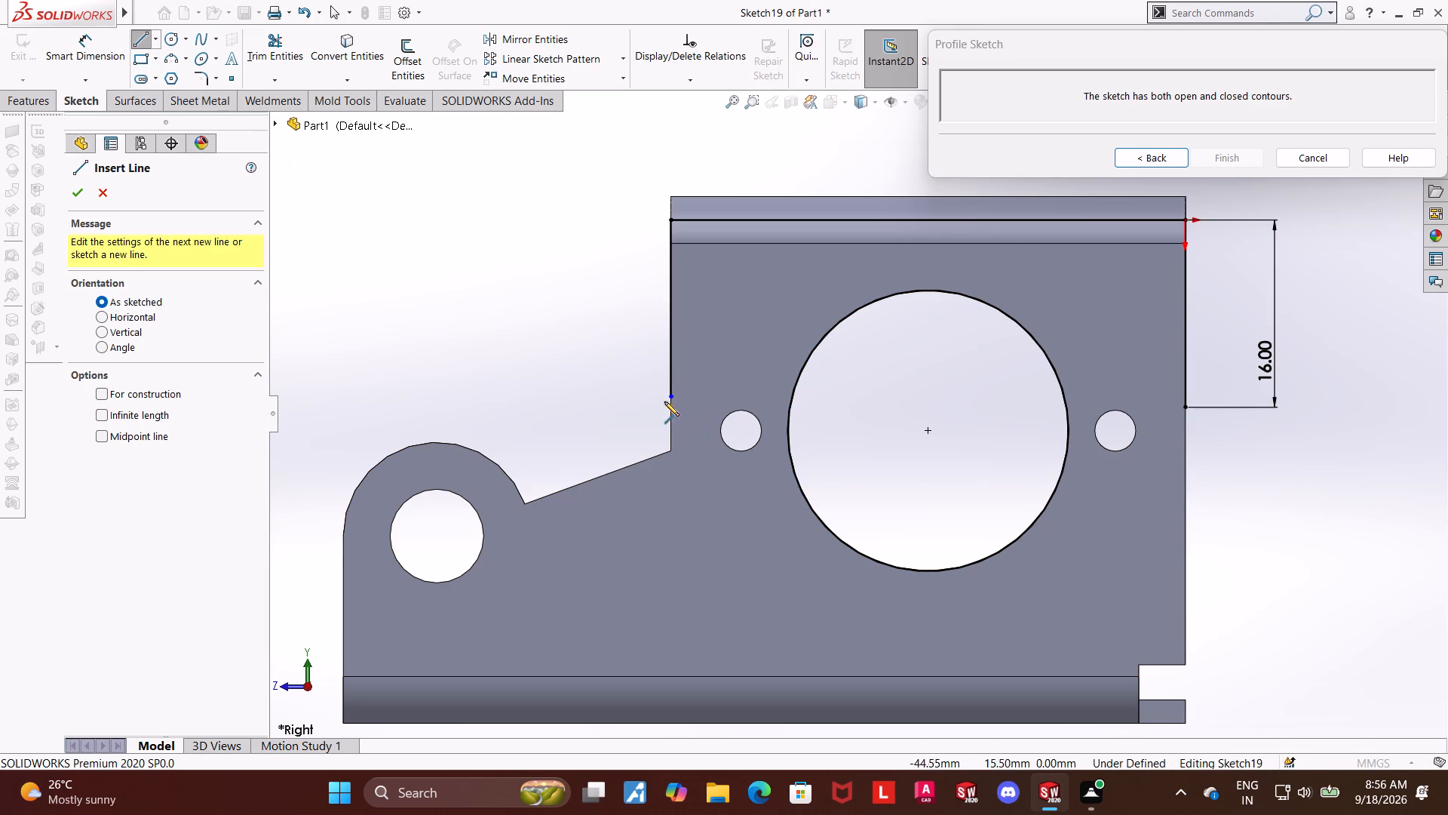
pyautogui.click(671, 398)
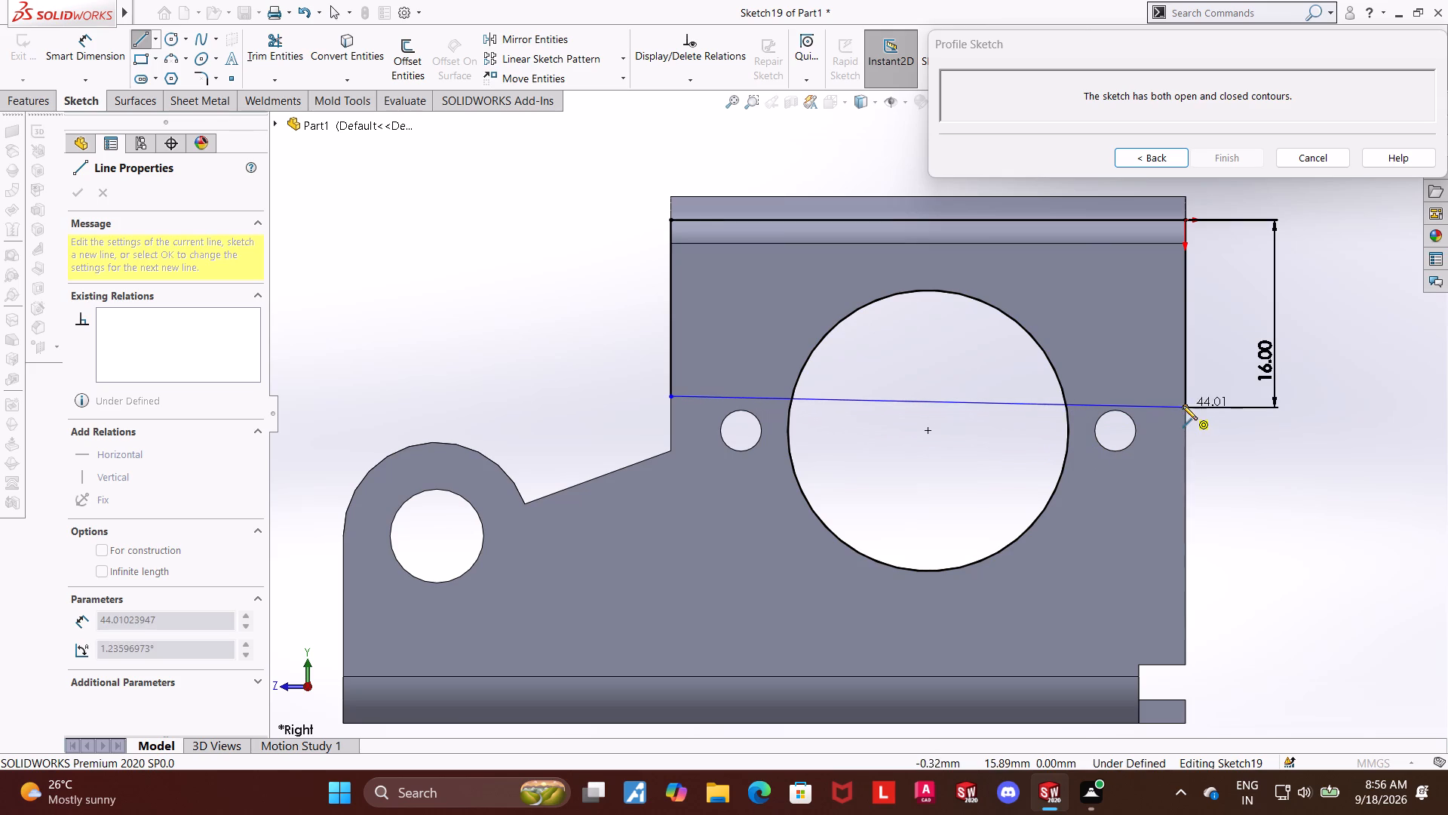
pyautogui.click(1187, 405)
pyautogui.press('Escape')
pyautogui.press('Escape')
pyautogui.press('Escape')
# Trim the line inside the circle and the circle's lower arc, leaving an arched cutout in the profile.
pyautogui.click(283, 42)
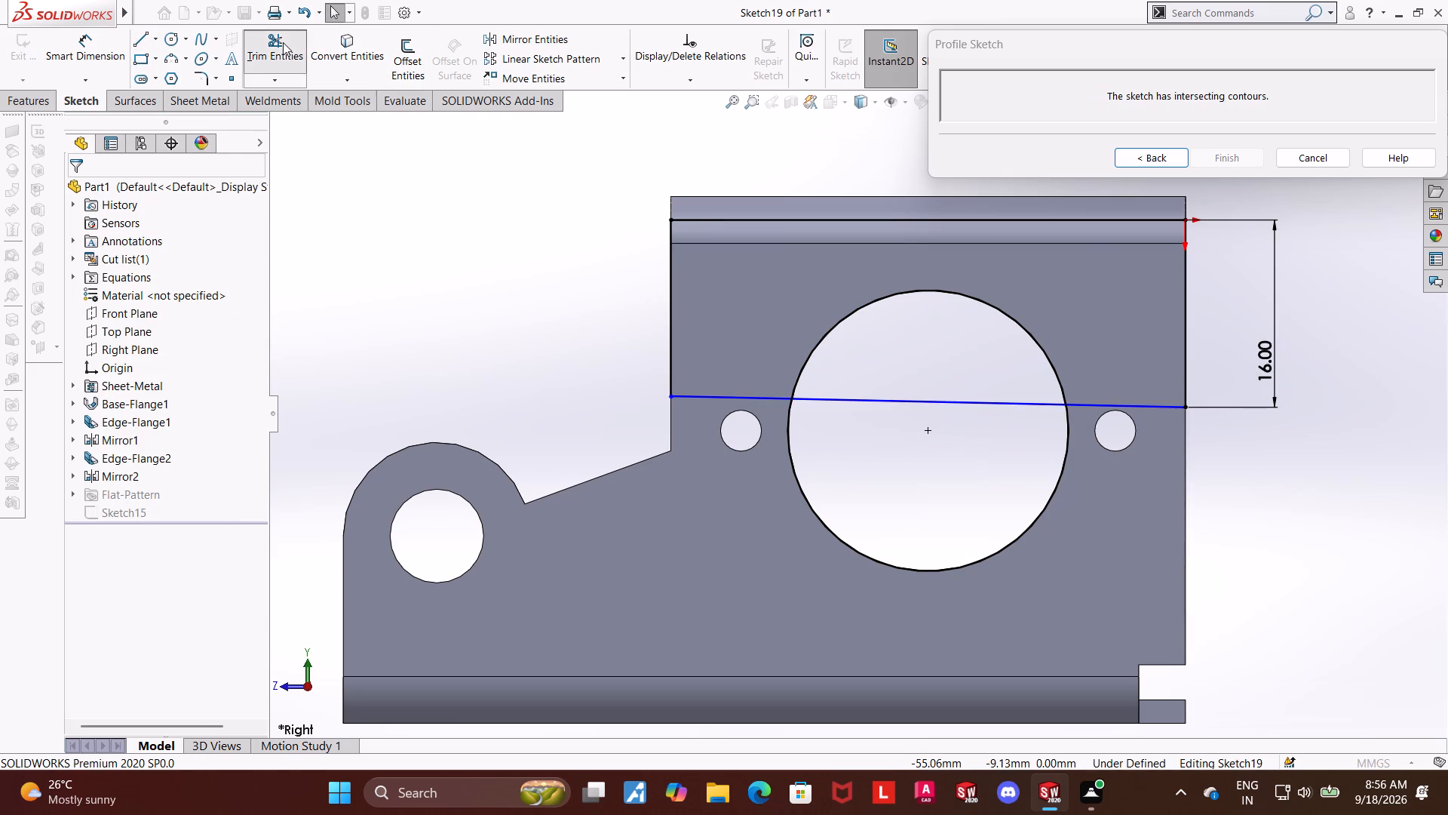
pyautogui.moveTo(889, 368); pyautogui.dragTo(882, 458)
pyautogui.moveTo(888, 454); pyautogui.dragTo(790, 536)
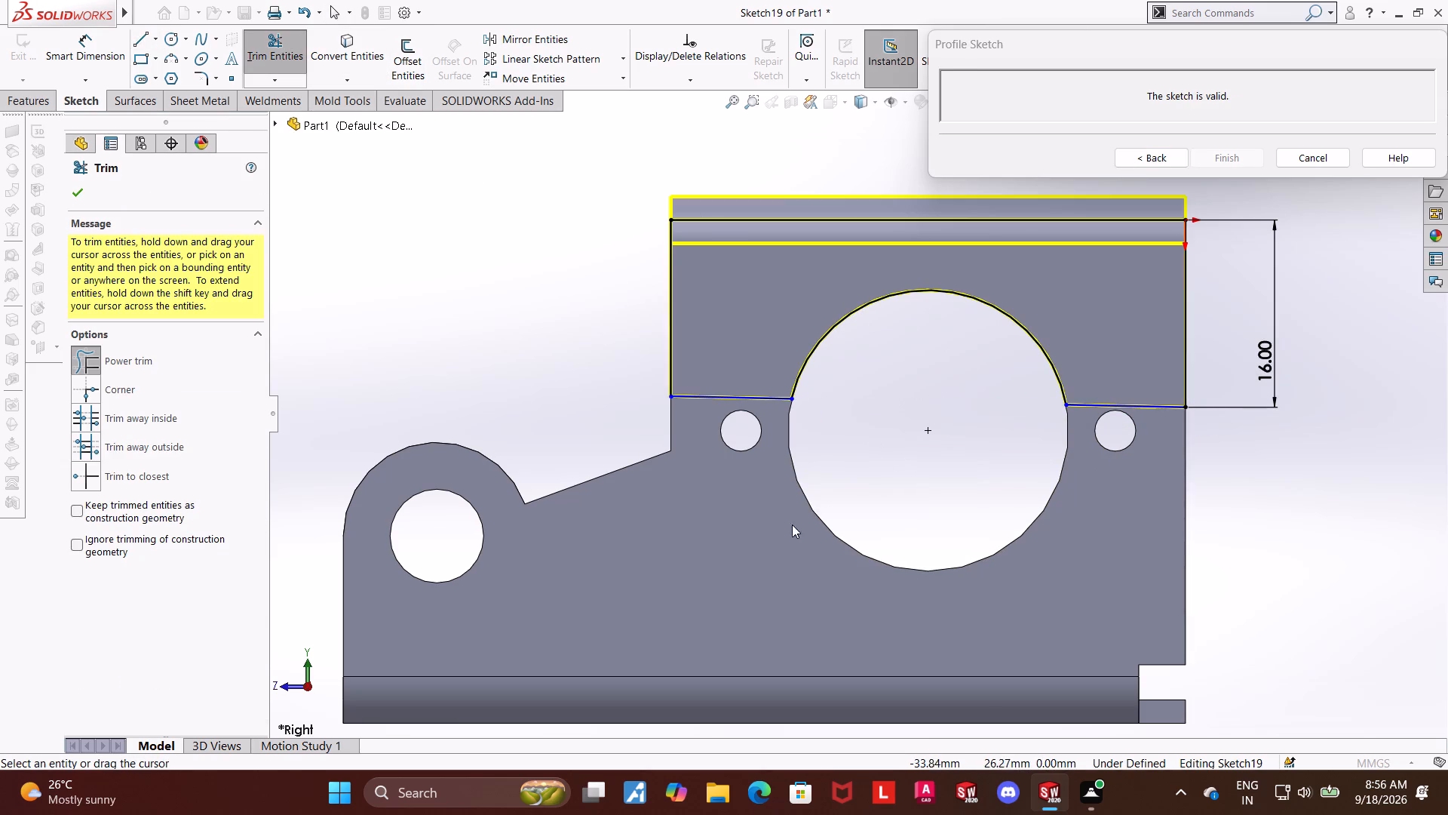
pyautogui.moveTo(1260, 468); pyautogui.dragTo(1287, 468, button='middle')
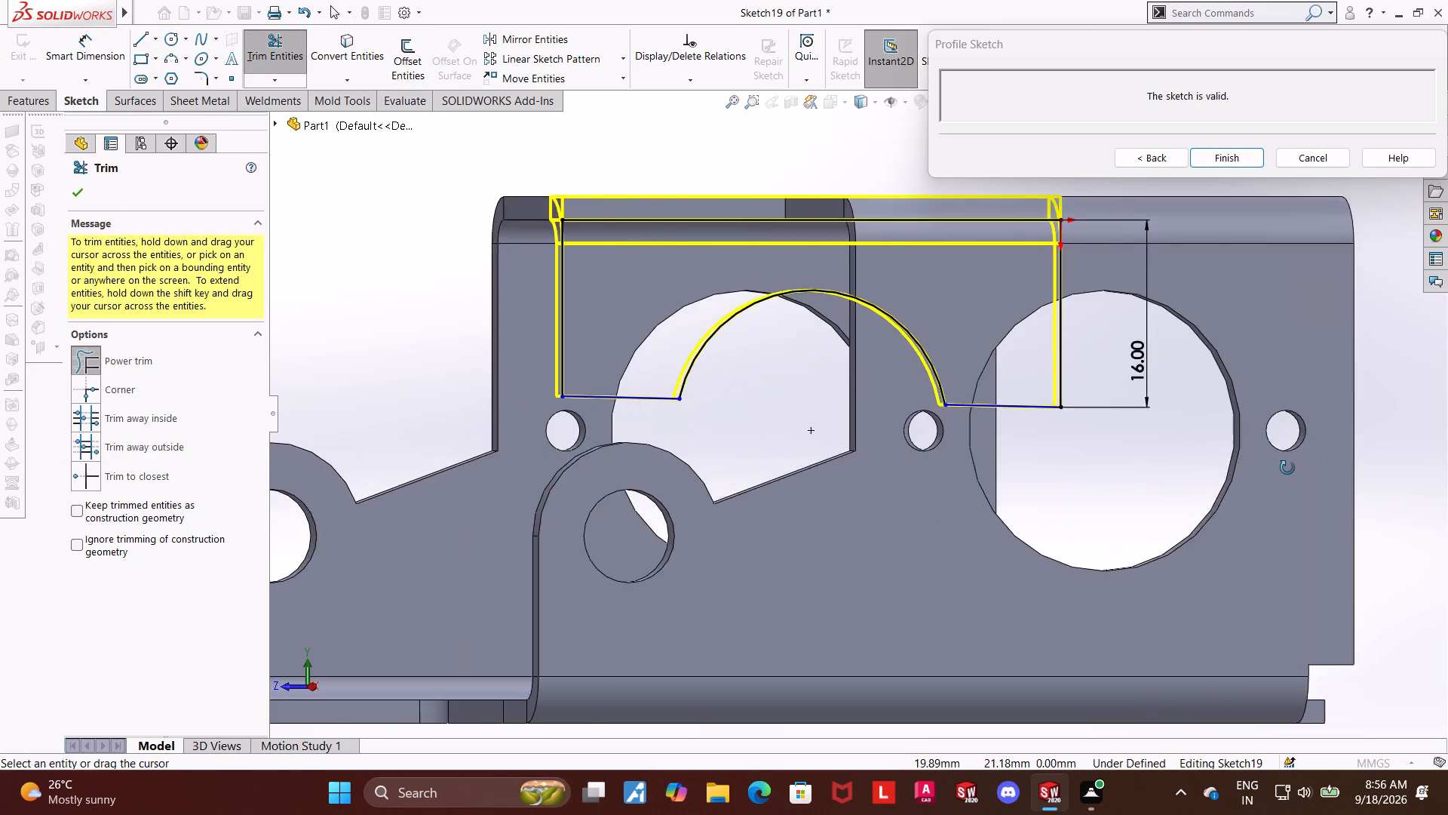
pyautogui.moveTo(1287, 468); pyautogui.dragTo(1295, 468, button='middle')
pyautogui.scroll(3, 890, 438)
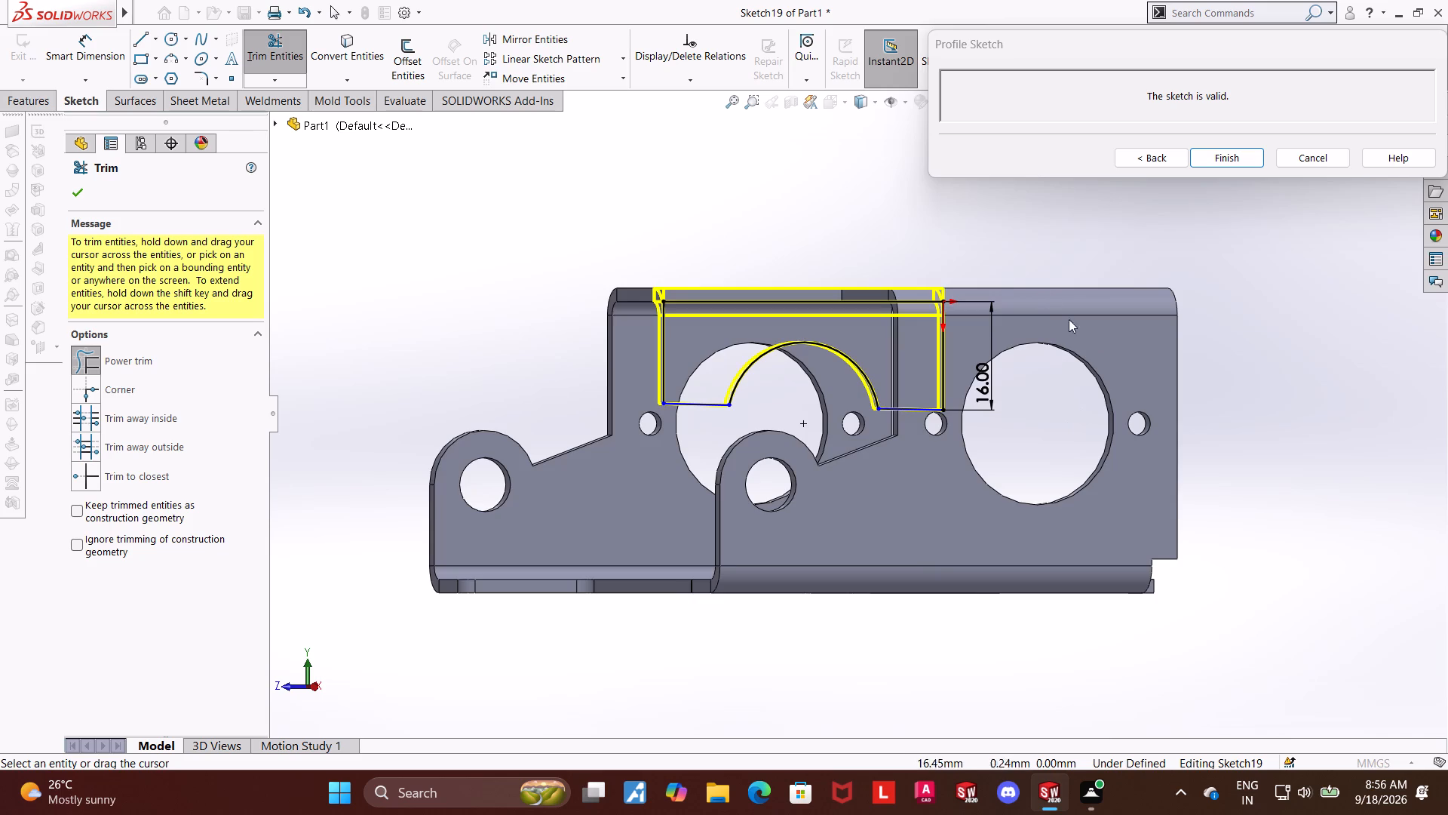
pyautogui.moveTo(1161, 382); pyautogui.dragTo(1201, 395, button='middle')
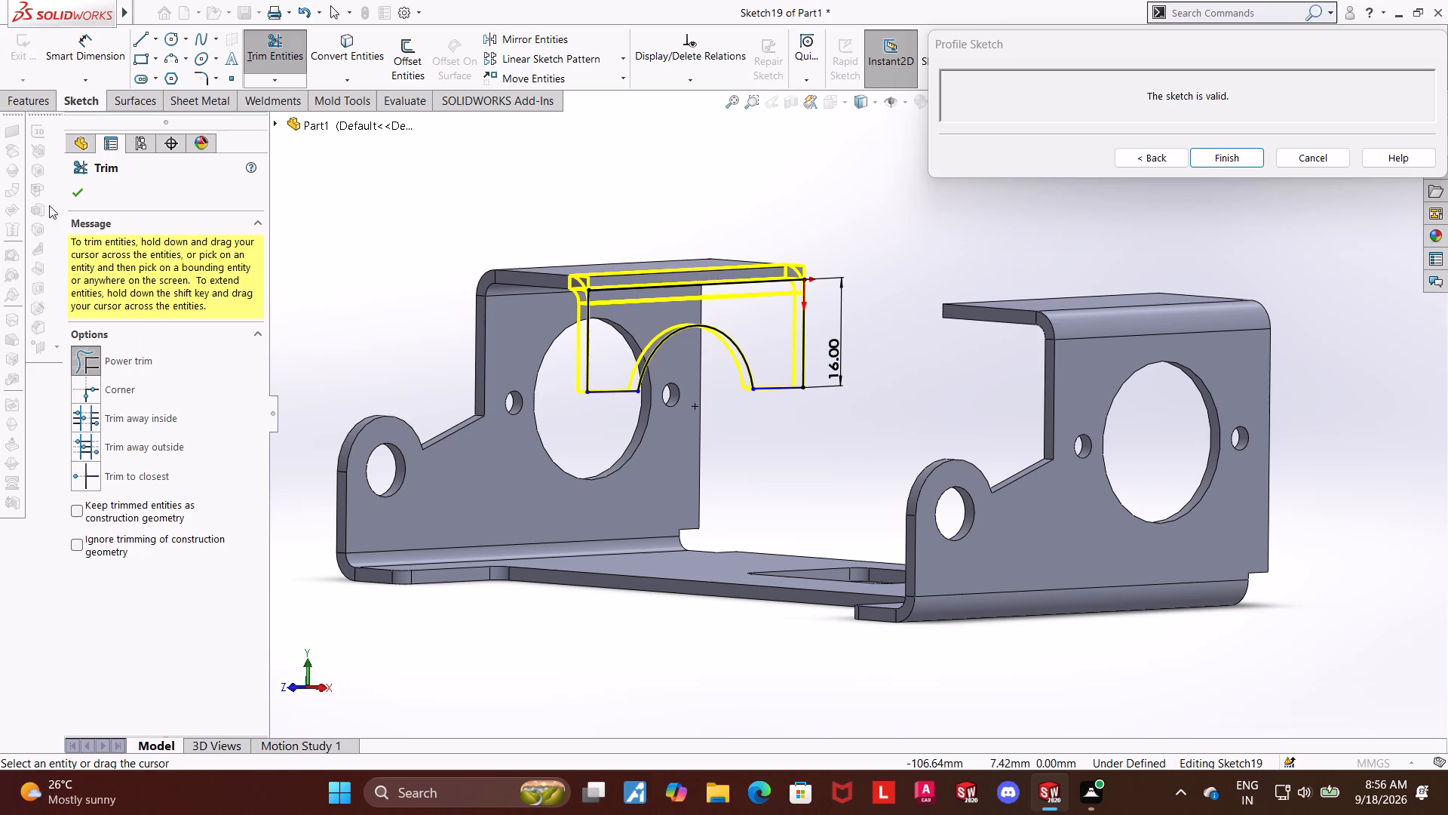
pyautogui.click(69, 193)
# Finish the profile sketch to create the edge flange with the arched cutout.
pyautogui.moveTo(959, 324); pyautogui.dragTo(930, 325, button='middle')
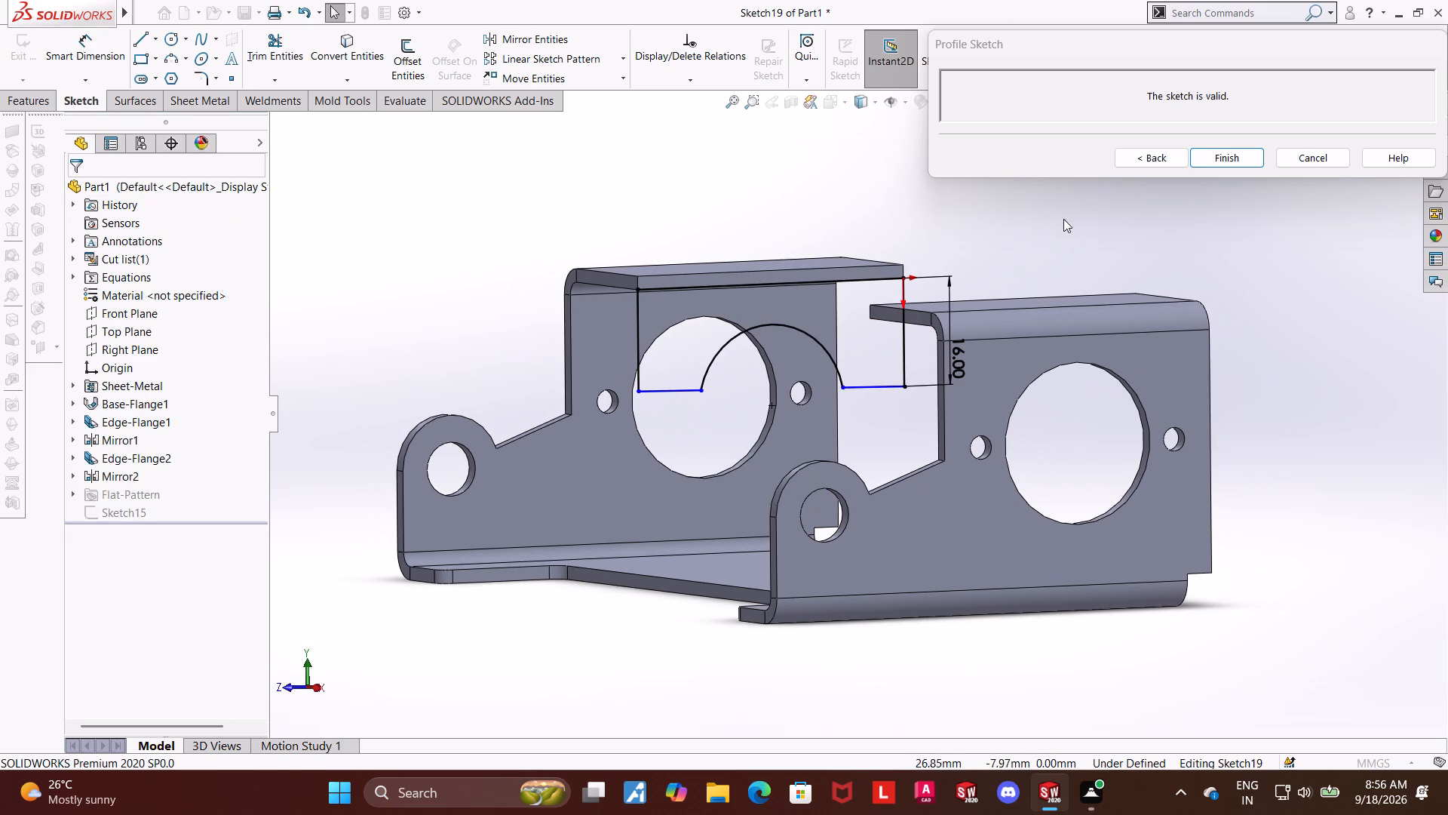
pyautogui.moveTo(1045, 227); pyautogui.dragTo(1059, 228, button='middle')
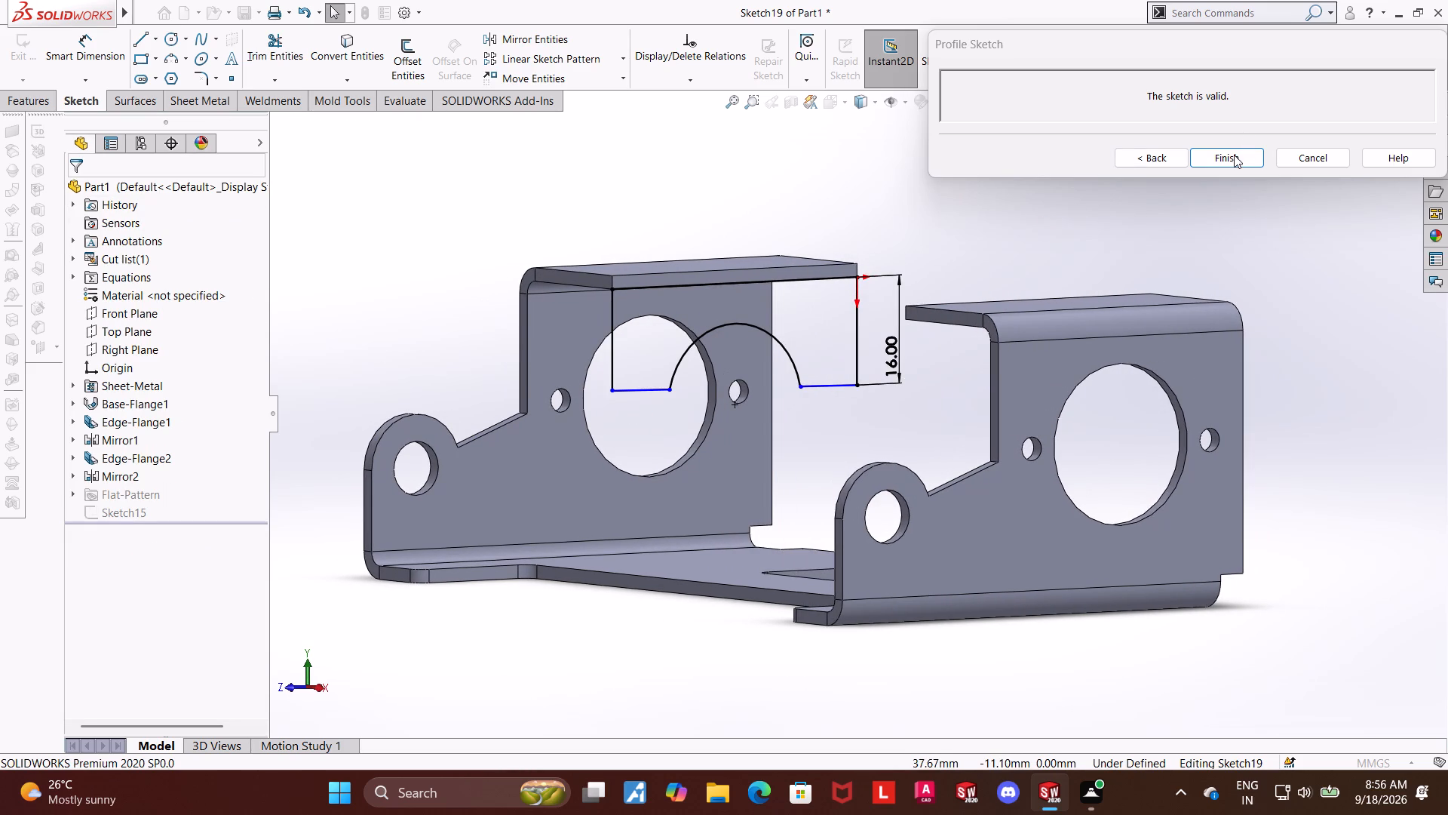
pyautogui.click(1233, 155)
pyautogui.moveTo(1010, 239); pyautogui.dragTo(999, 242, button='middle')
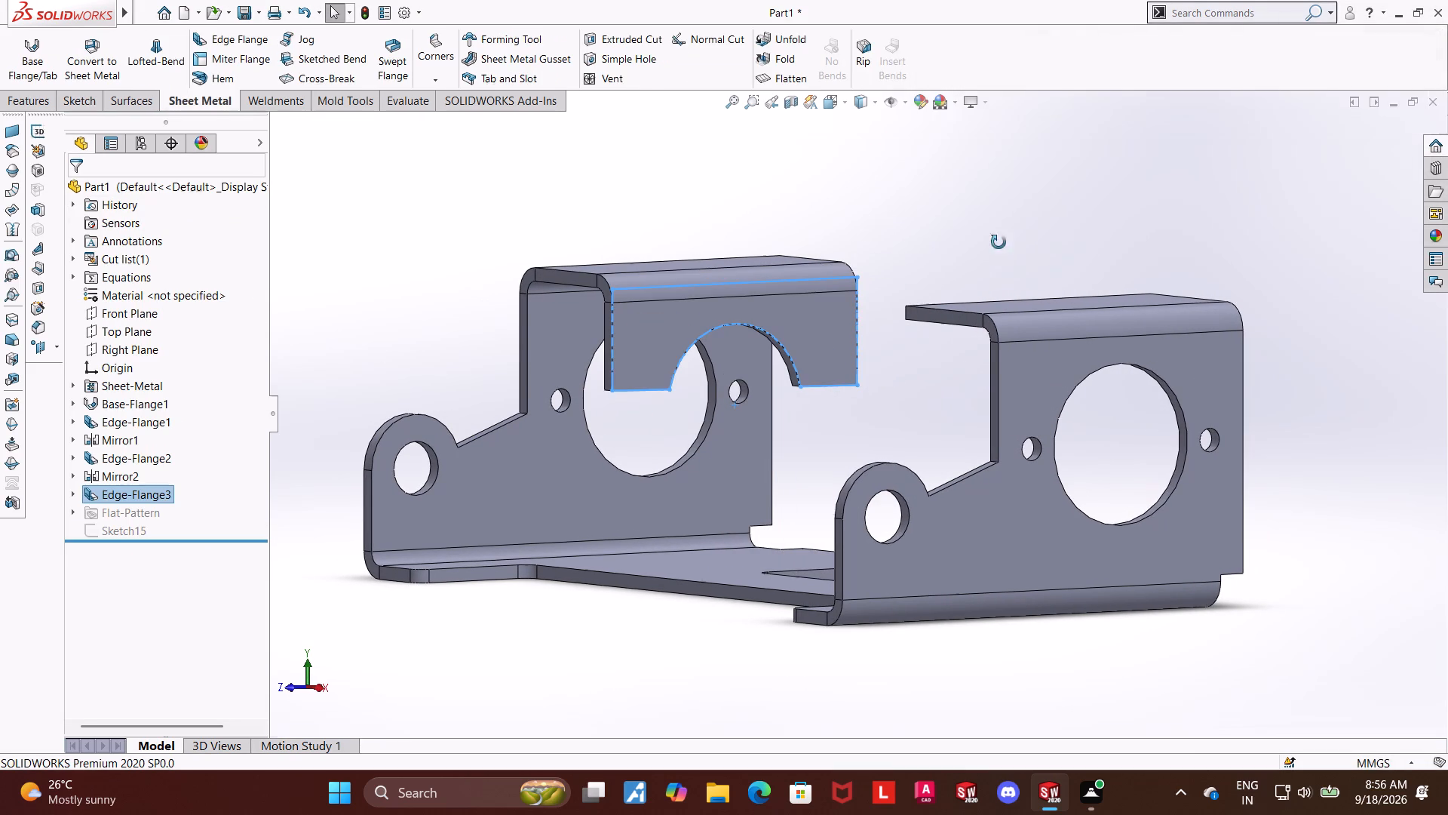
pyautogui.moveTo(999, 242); pyautogui.dragTo(996, 243, button='middle')
pyautogui.click(994, 245)
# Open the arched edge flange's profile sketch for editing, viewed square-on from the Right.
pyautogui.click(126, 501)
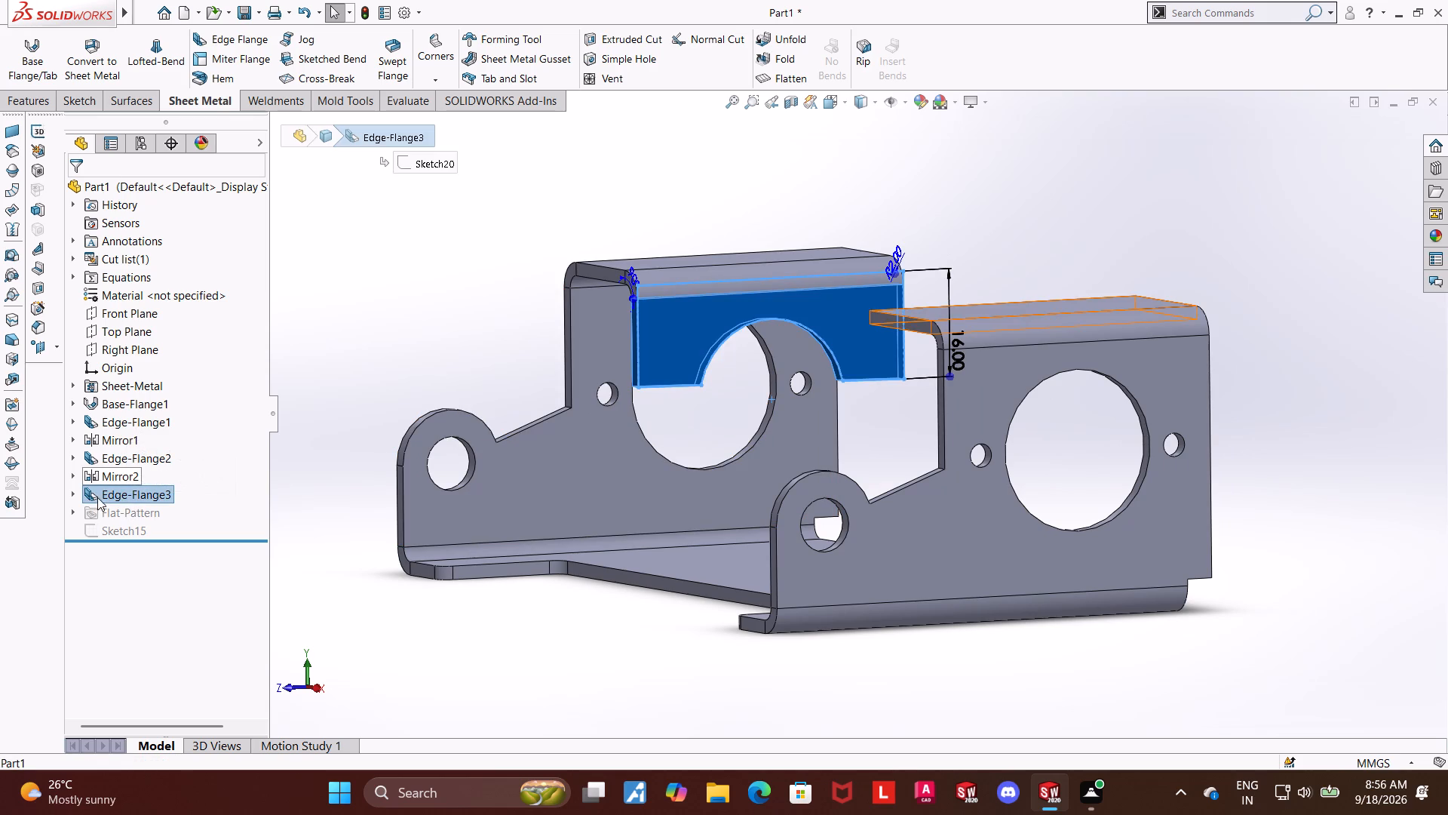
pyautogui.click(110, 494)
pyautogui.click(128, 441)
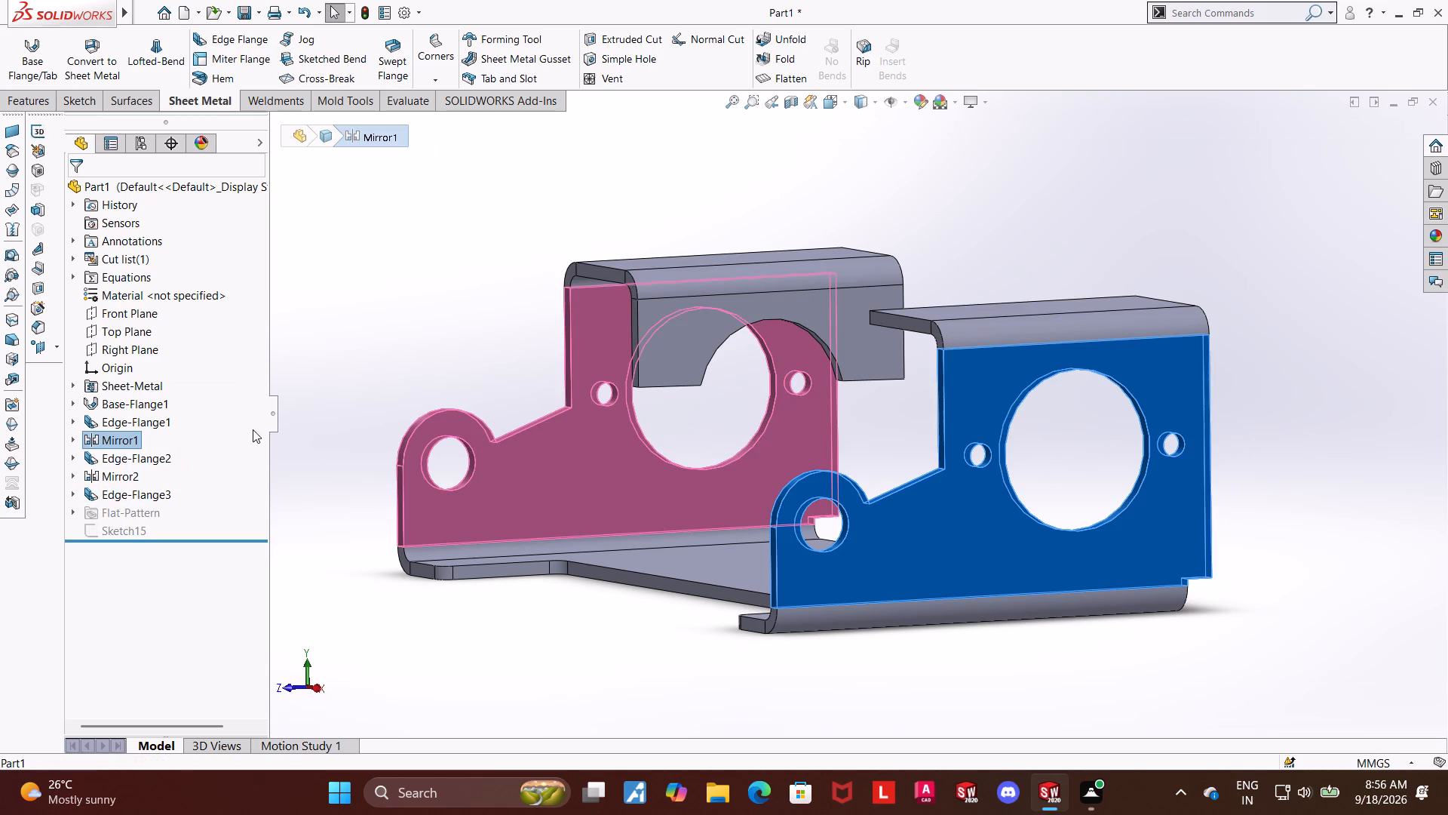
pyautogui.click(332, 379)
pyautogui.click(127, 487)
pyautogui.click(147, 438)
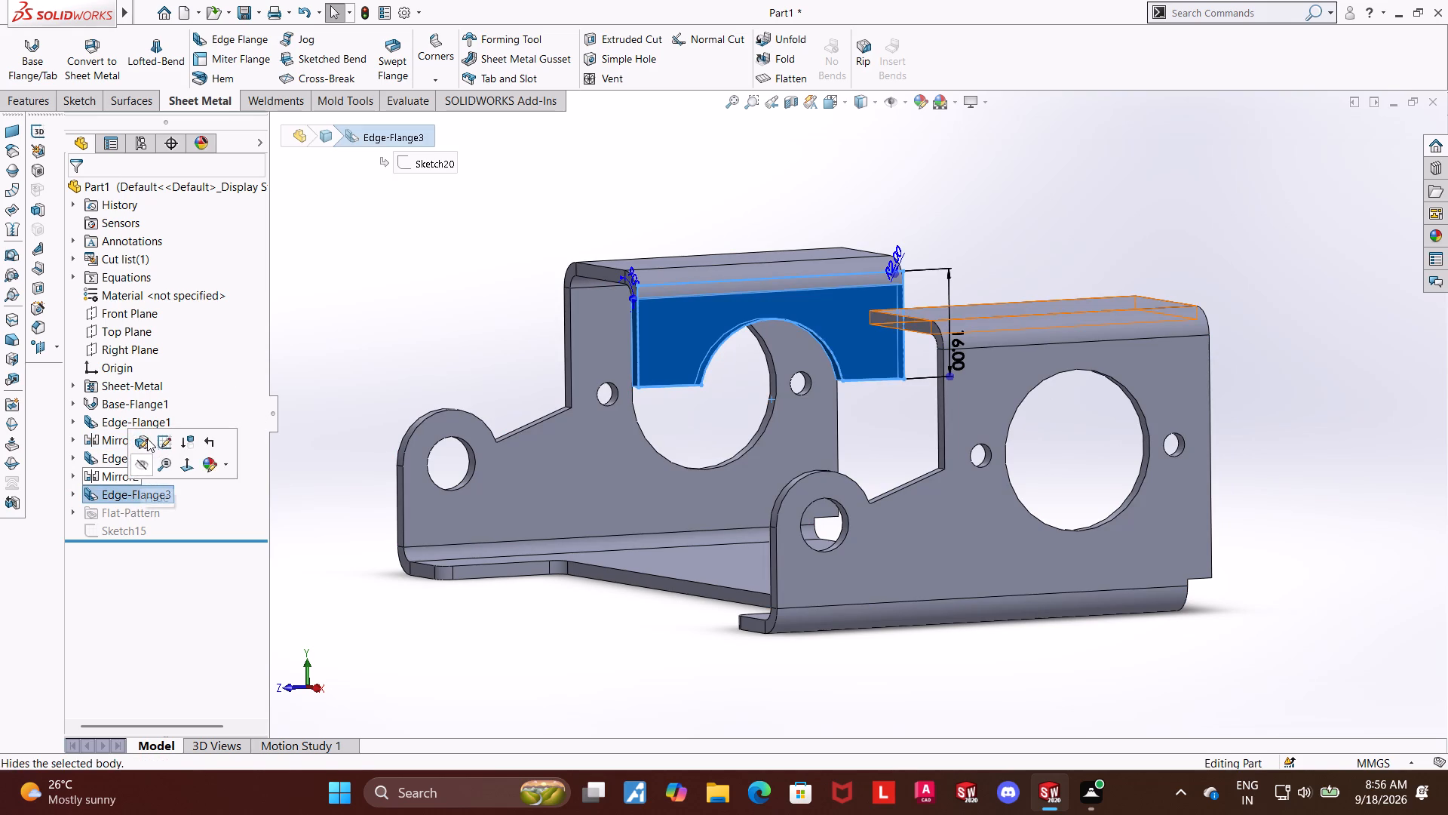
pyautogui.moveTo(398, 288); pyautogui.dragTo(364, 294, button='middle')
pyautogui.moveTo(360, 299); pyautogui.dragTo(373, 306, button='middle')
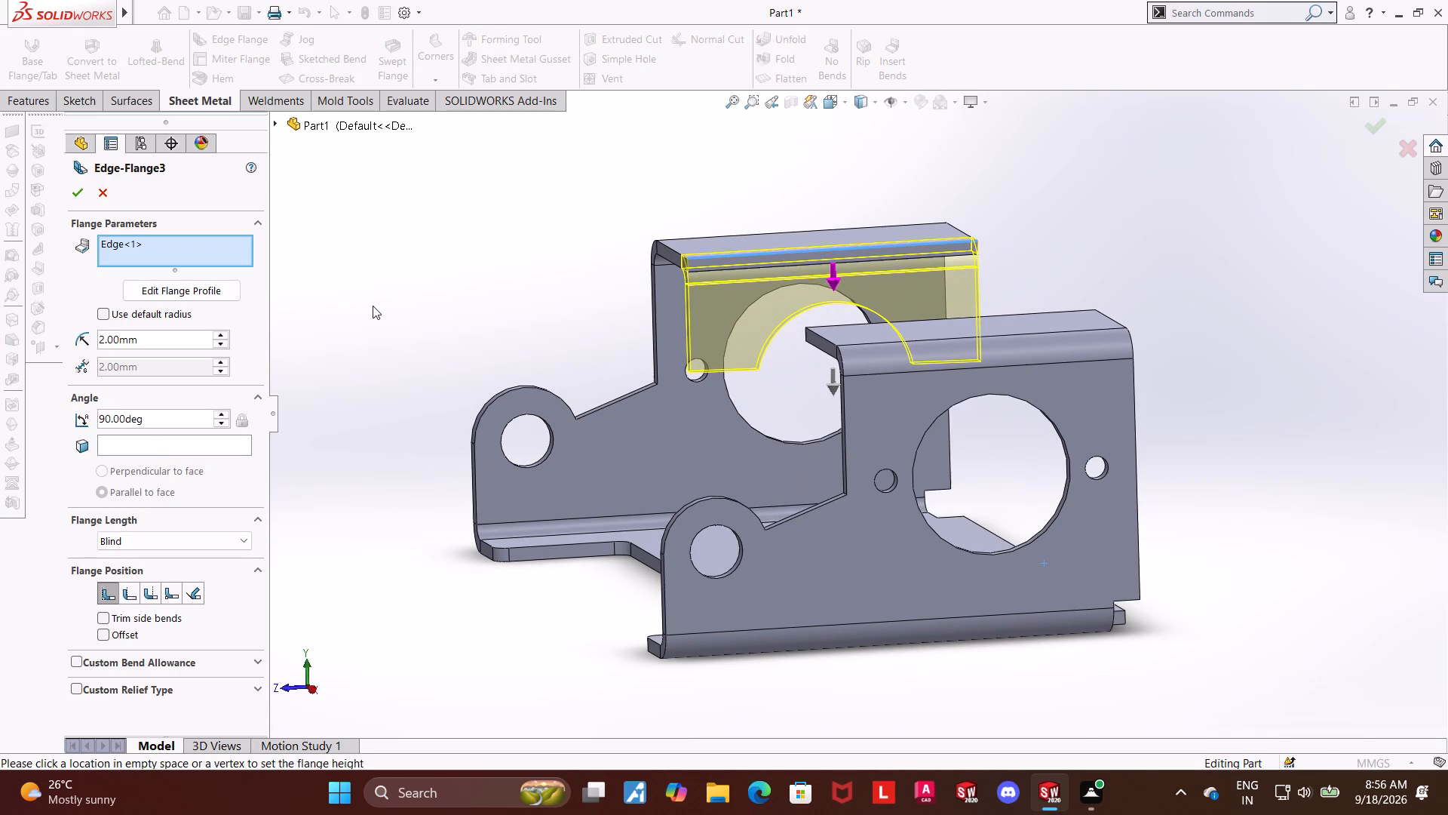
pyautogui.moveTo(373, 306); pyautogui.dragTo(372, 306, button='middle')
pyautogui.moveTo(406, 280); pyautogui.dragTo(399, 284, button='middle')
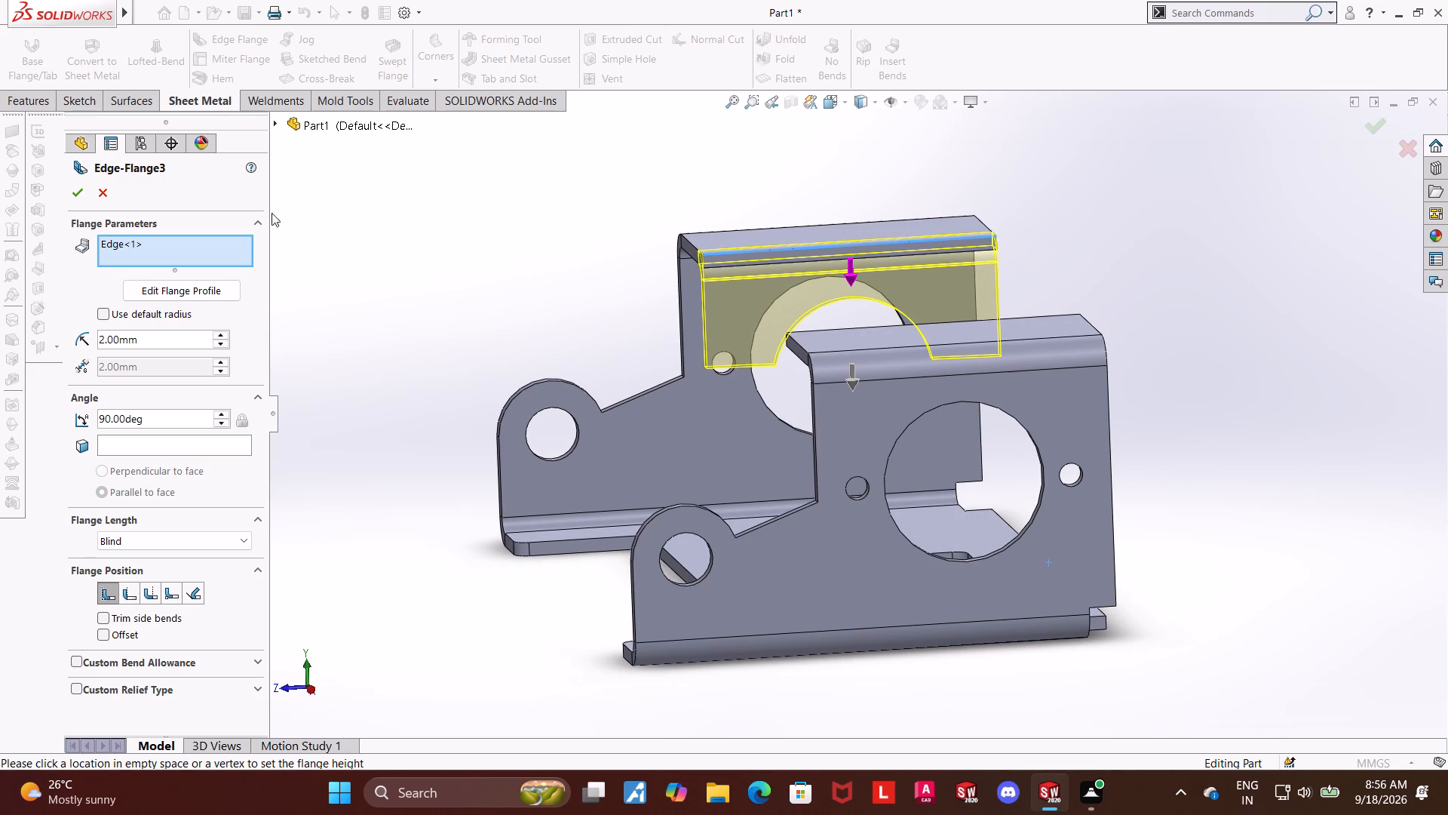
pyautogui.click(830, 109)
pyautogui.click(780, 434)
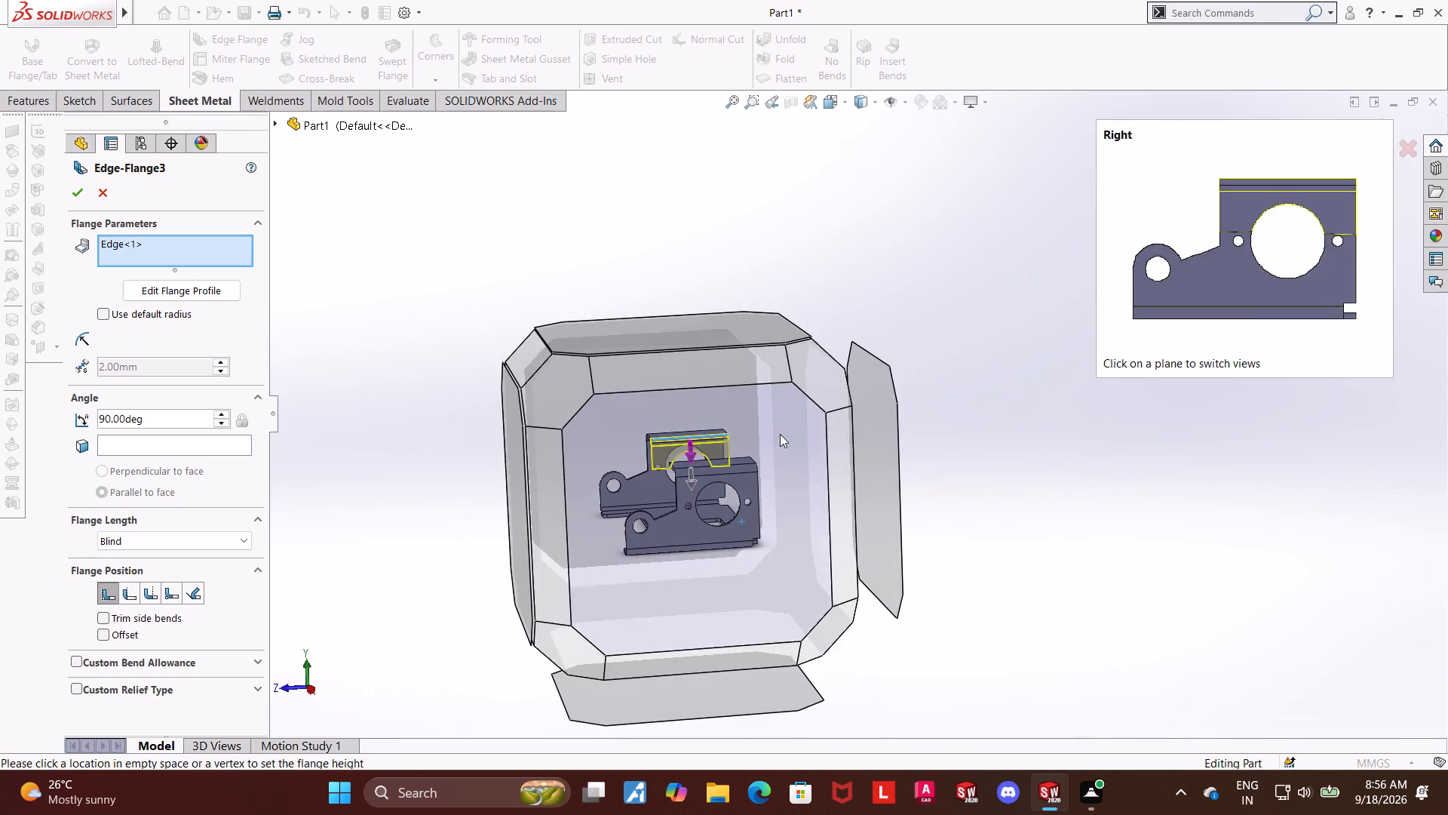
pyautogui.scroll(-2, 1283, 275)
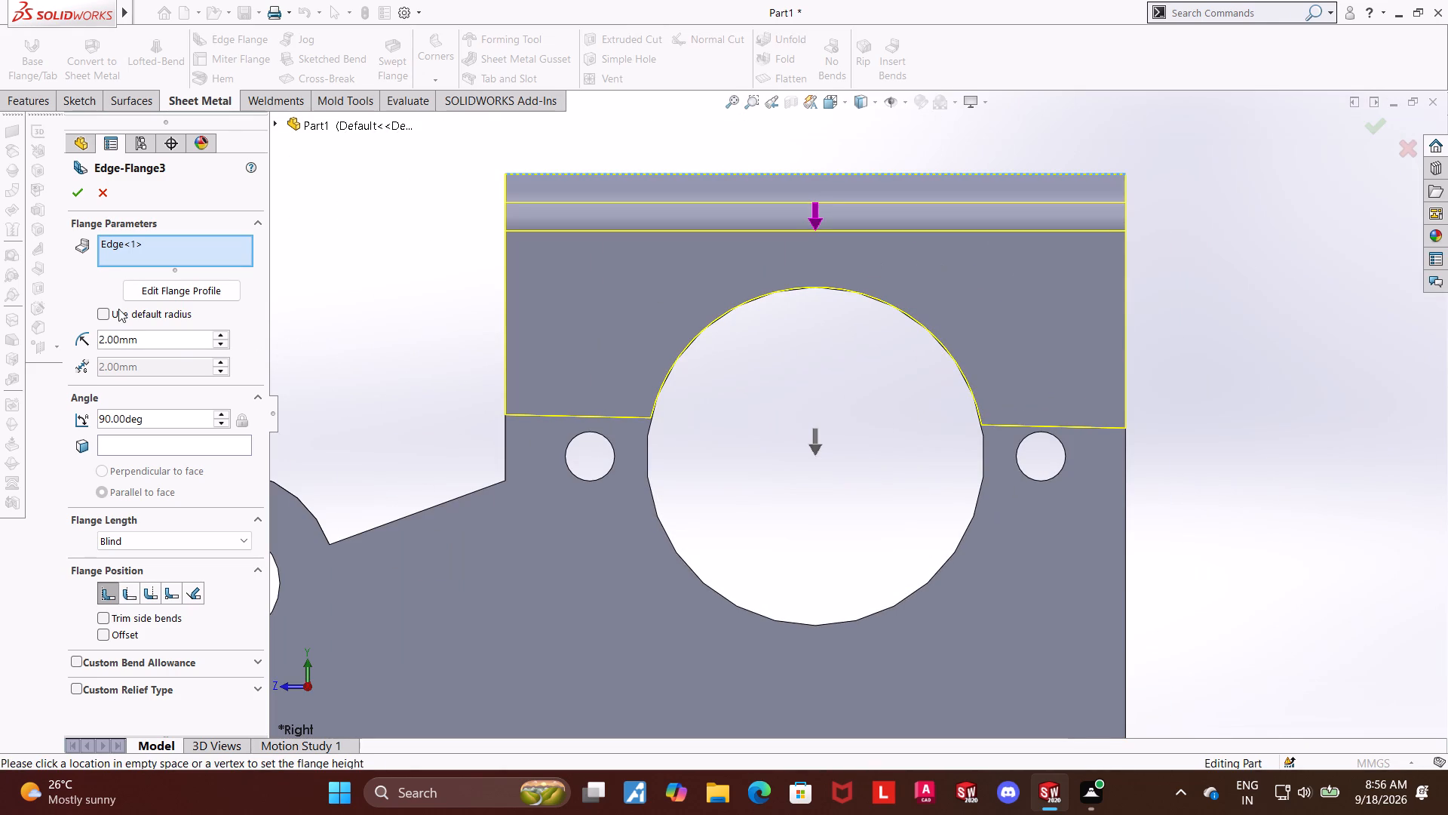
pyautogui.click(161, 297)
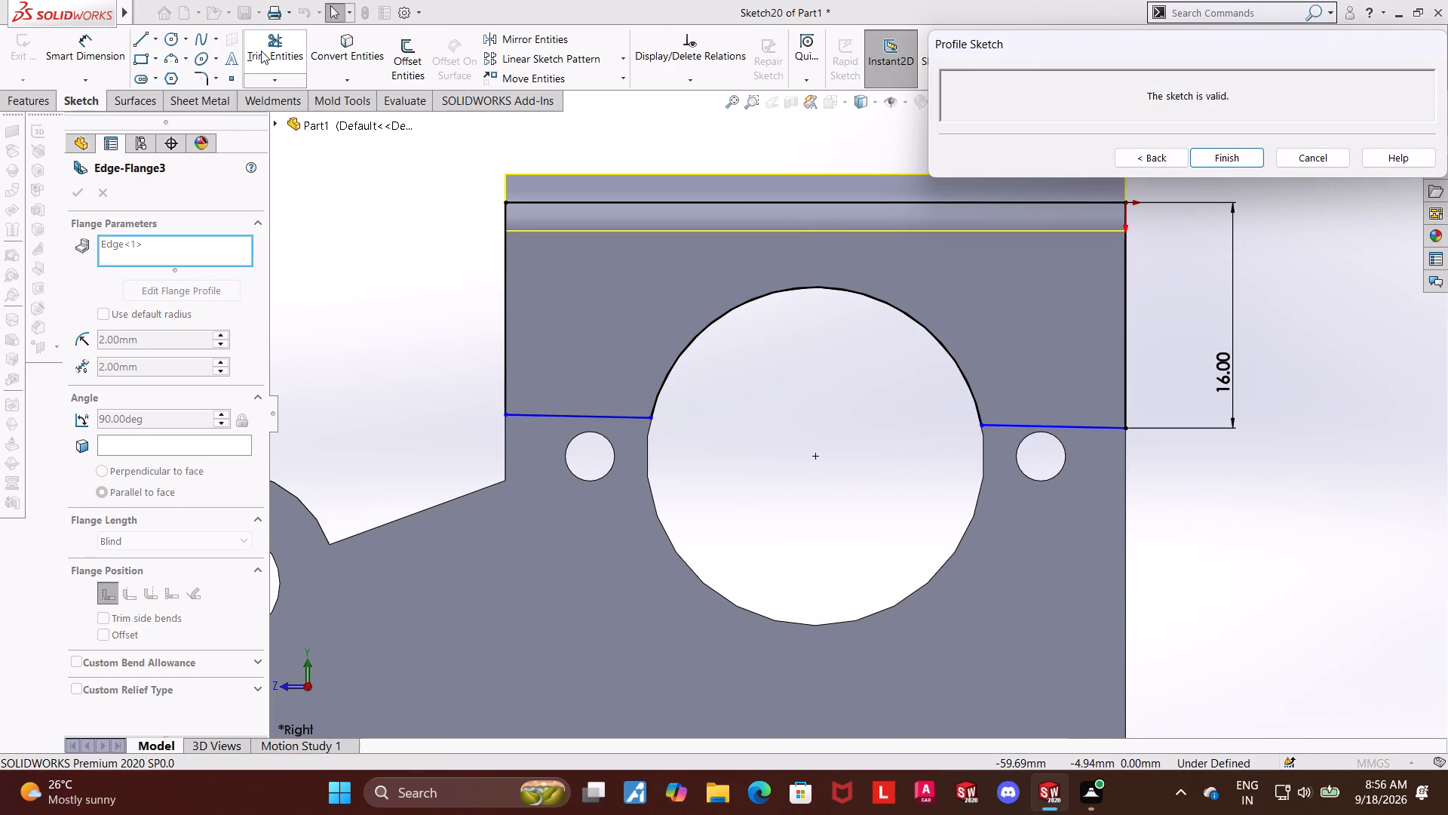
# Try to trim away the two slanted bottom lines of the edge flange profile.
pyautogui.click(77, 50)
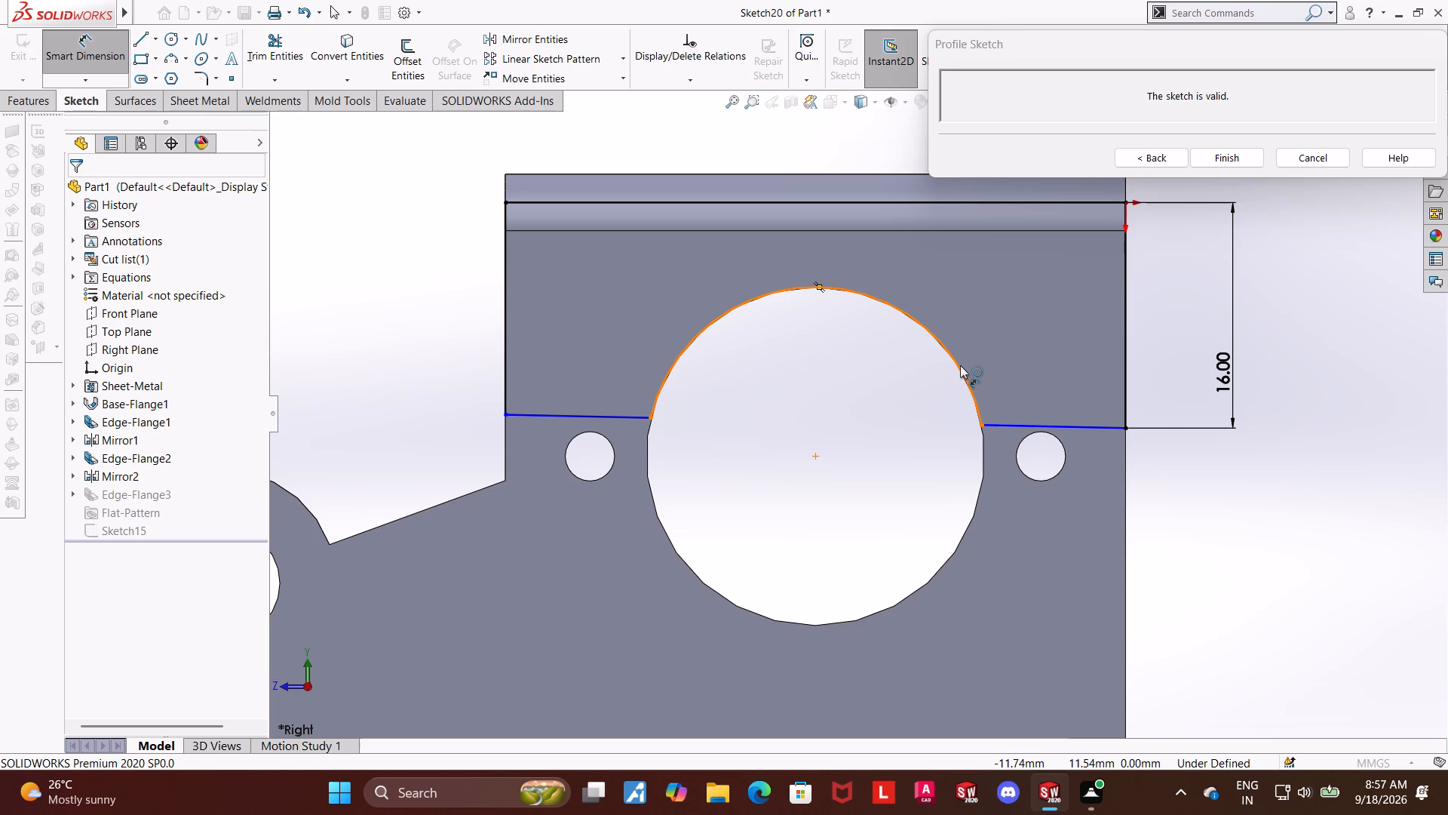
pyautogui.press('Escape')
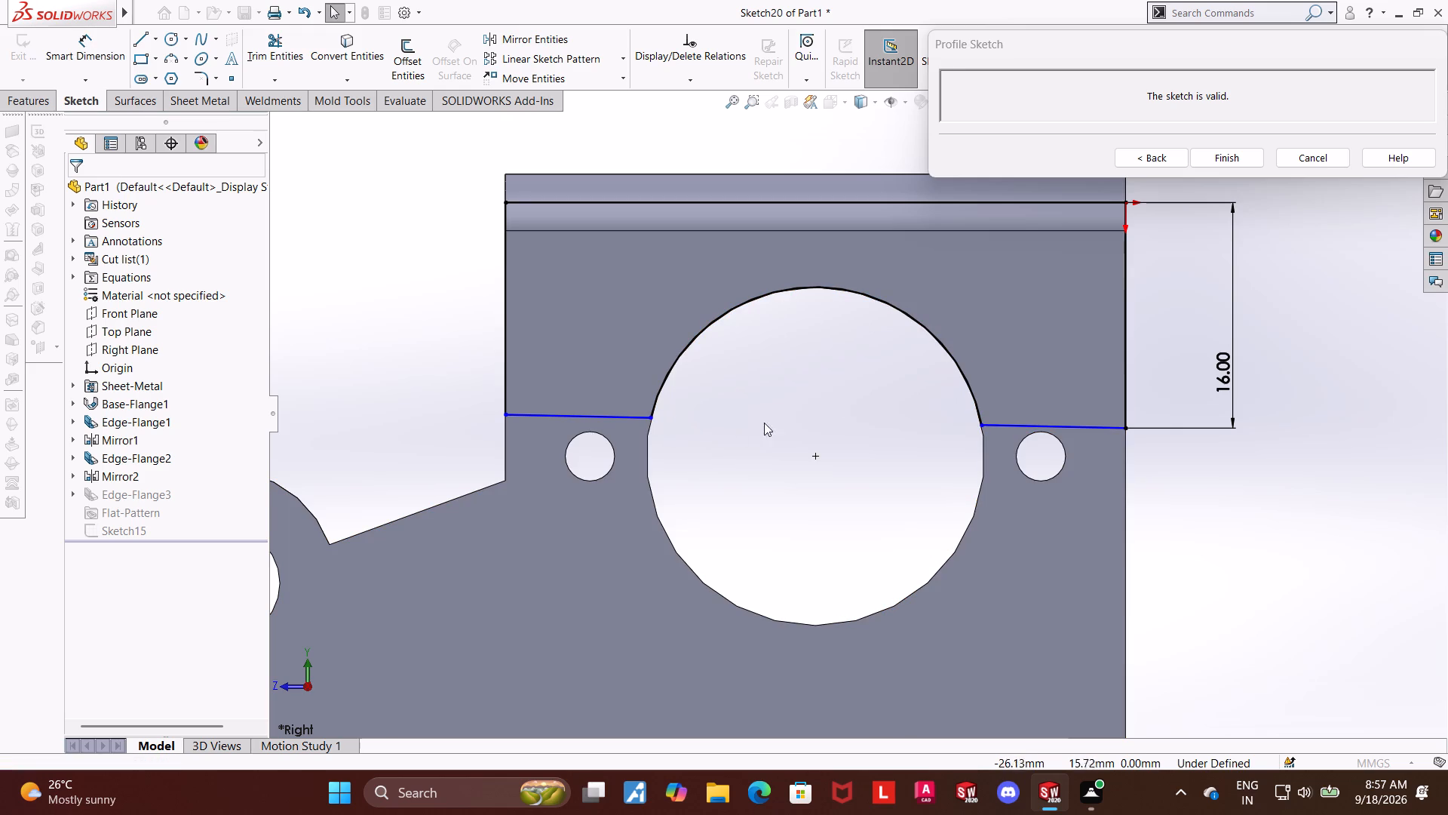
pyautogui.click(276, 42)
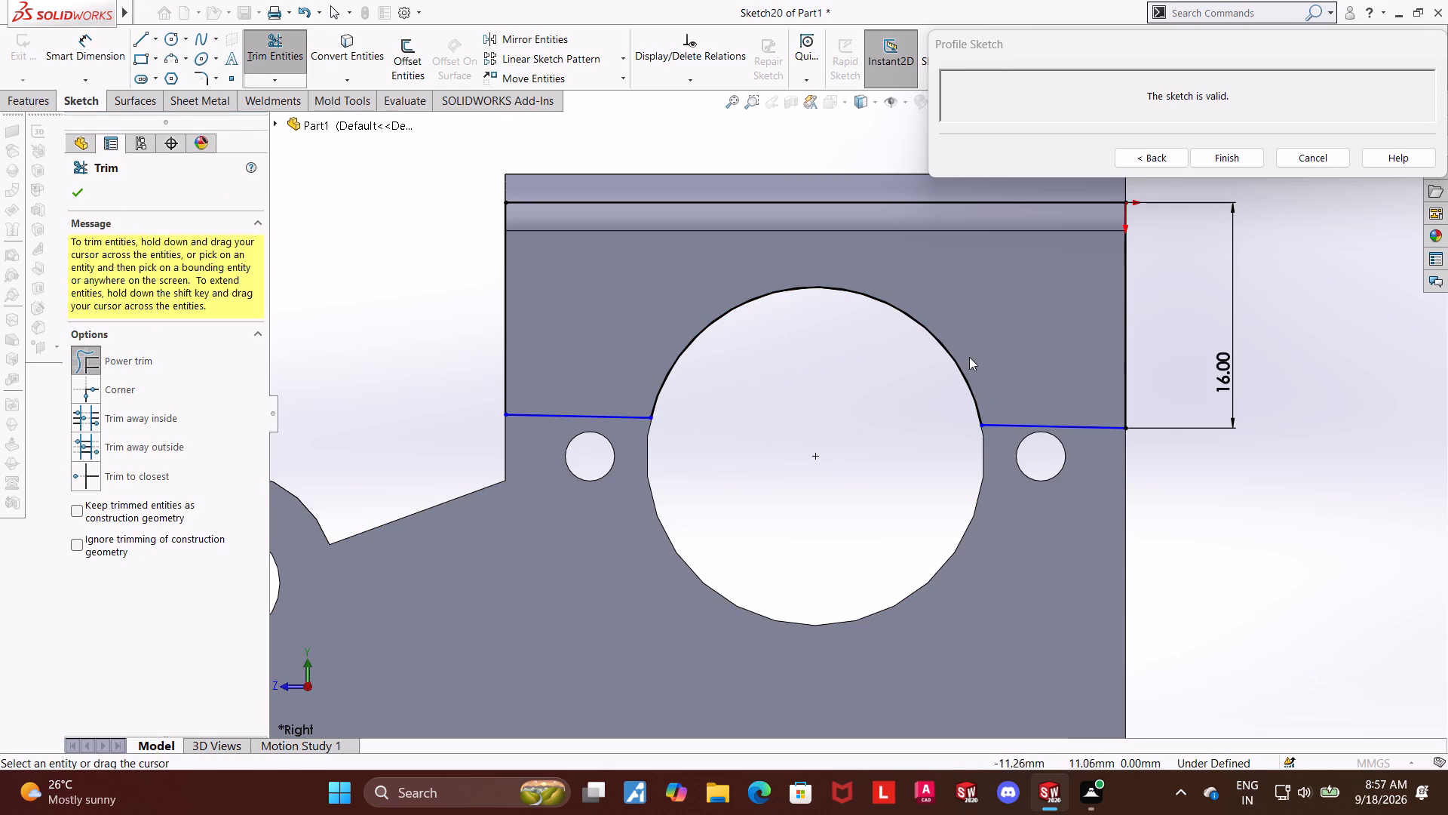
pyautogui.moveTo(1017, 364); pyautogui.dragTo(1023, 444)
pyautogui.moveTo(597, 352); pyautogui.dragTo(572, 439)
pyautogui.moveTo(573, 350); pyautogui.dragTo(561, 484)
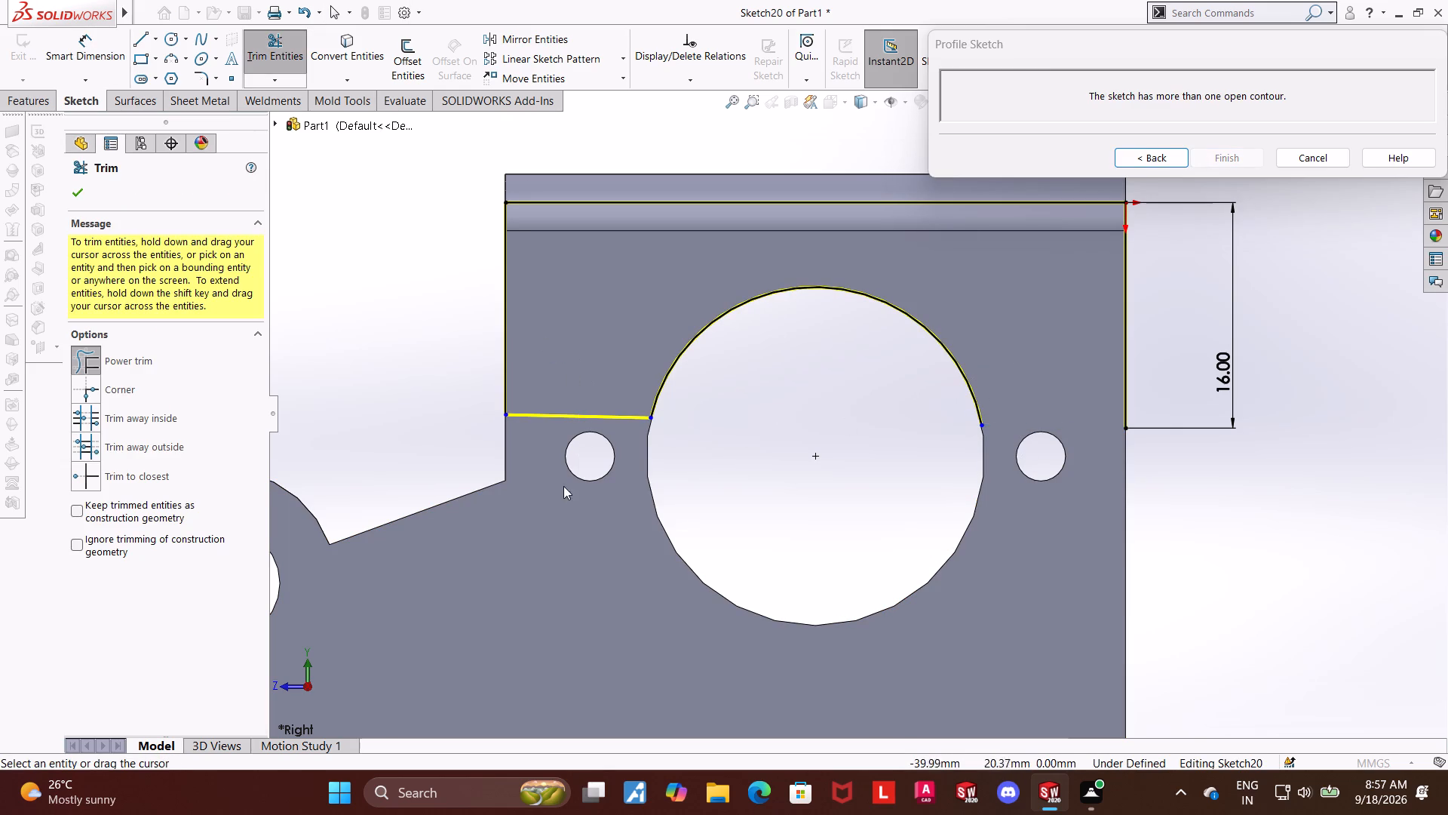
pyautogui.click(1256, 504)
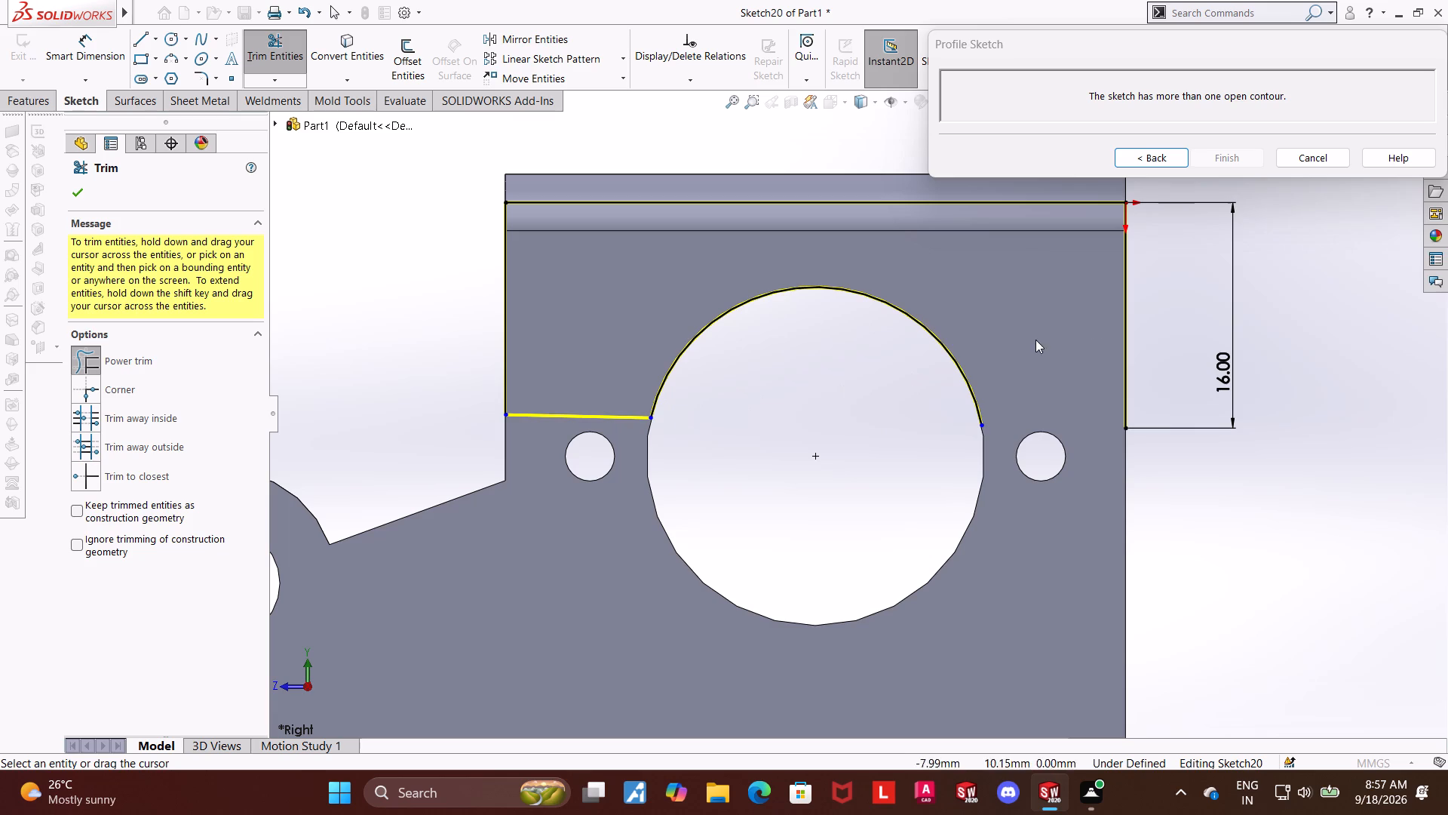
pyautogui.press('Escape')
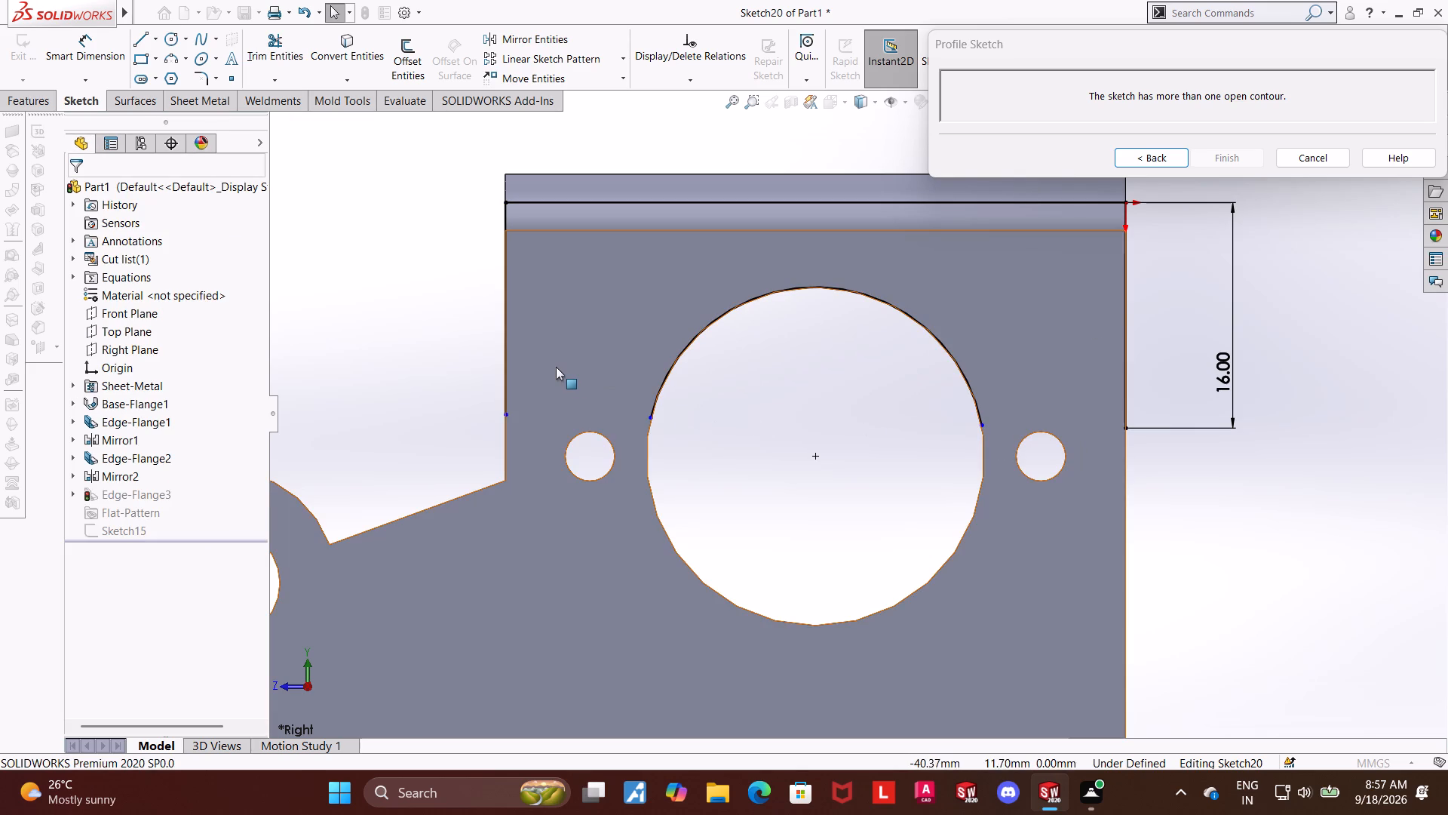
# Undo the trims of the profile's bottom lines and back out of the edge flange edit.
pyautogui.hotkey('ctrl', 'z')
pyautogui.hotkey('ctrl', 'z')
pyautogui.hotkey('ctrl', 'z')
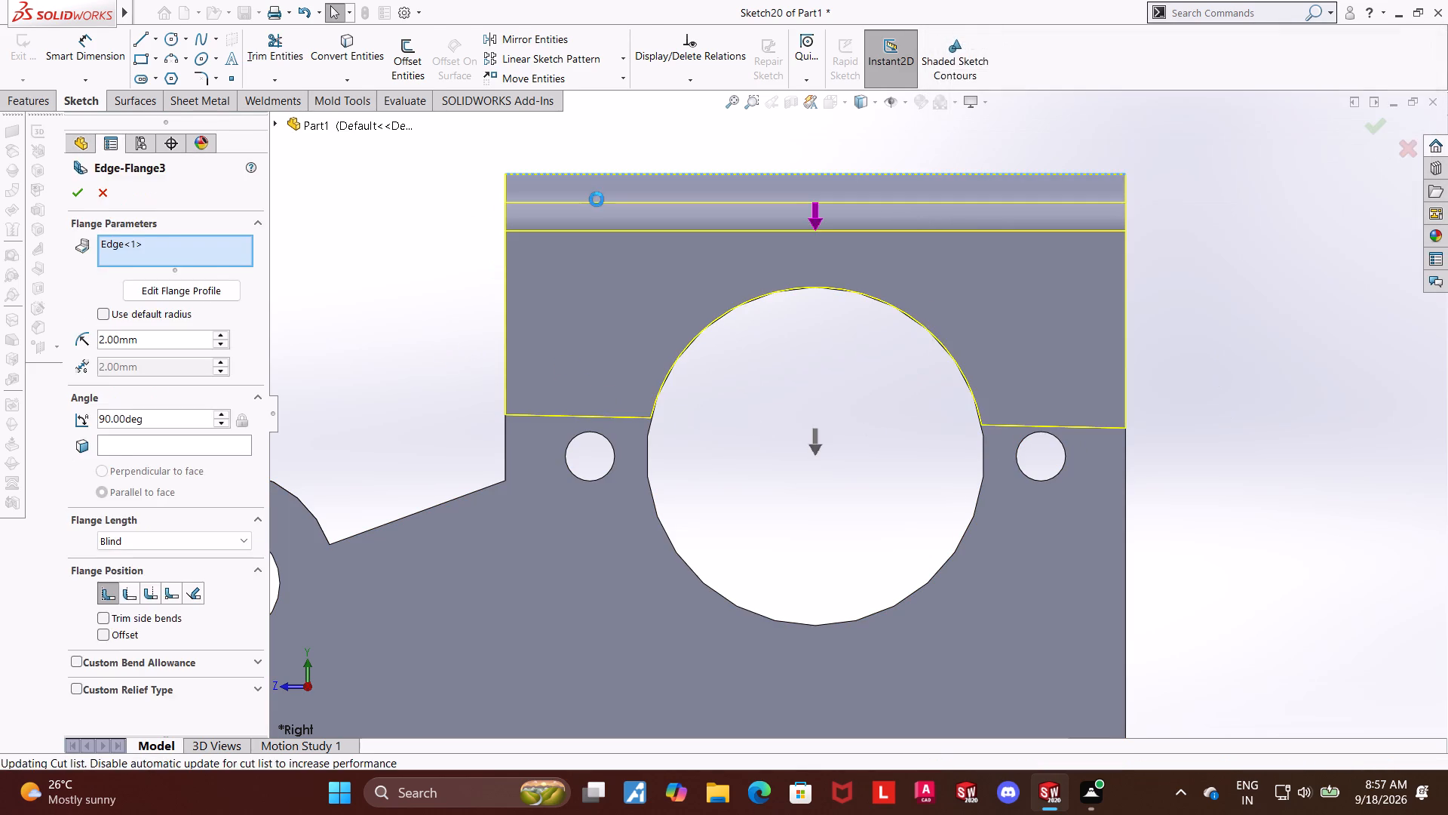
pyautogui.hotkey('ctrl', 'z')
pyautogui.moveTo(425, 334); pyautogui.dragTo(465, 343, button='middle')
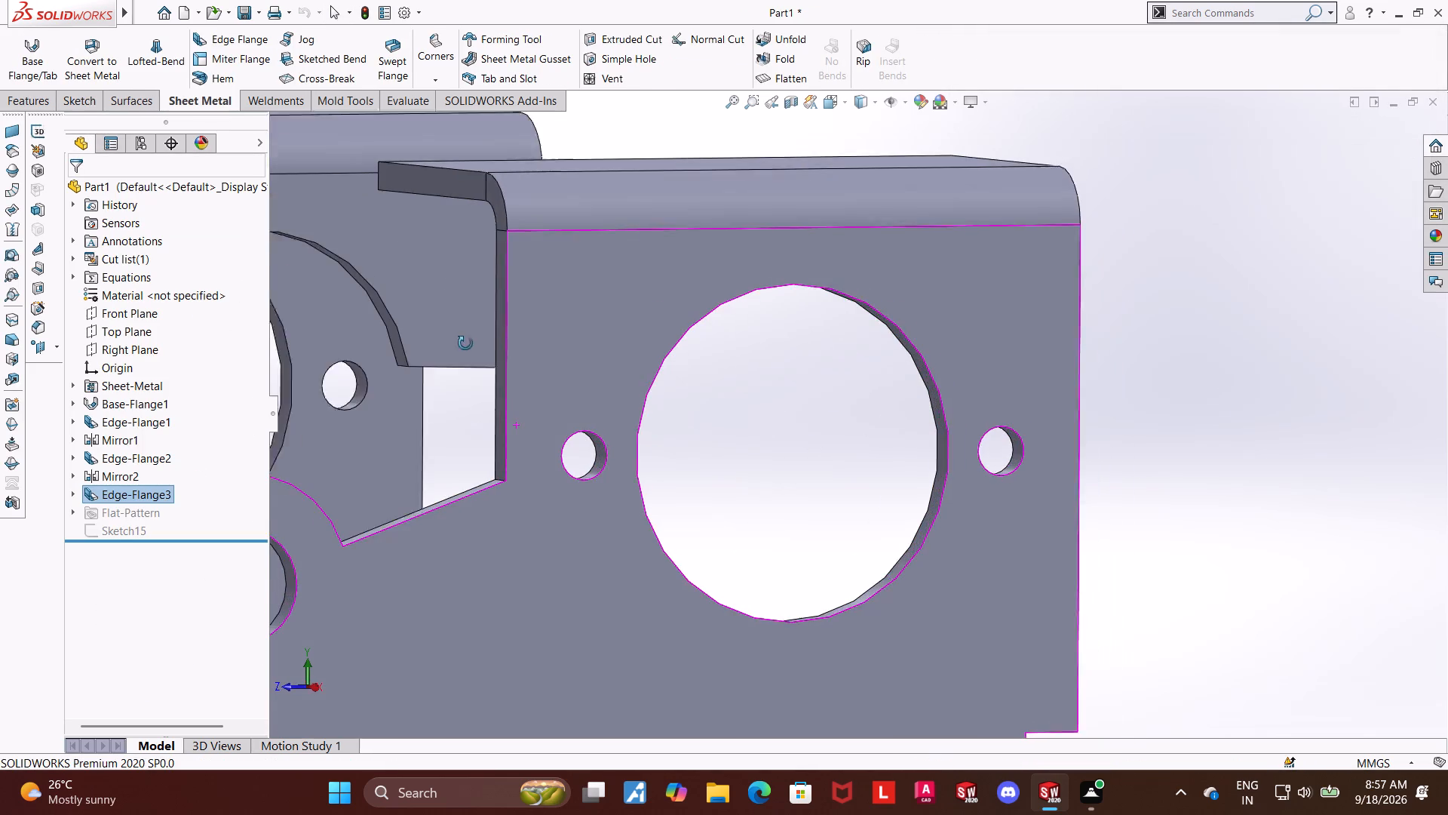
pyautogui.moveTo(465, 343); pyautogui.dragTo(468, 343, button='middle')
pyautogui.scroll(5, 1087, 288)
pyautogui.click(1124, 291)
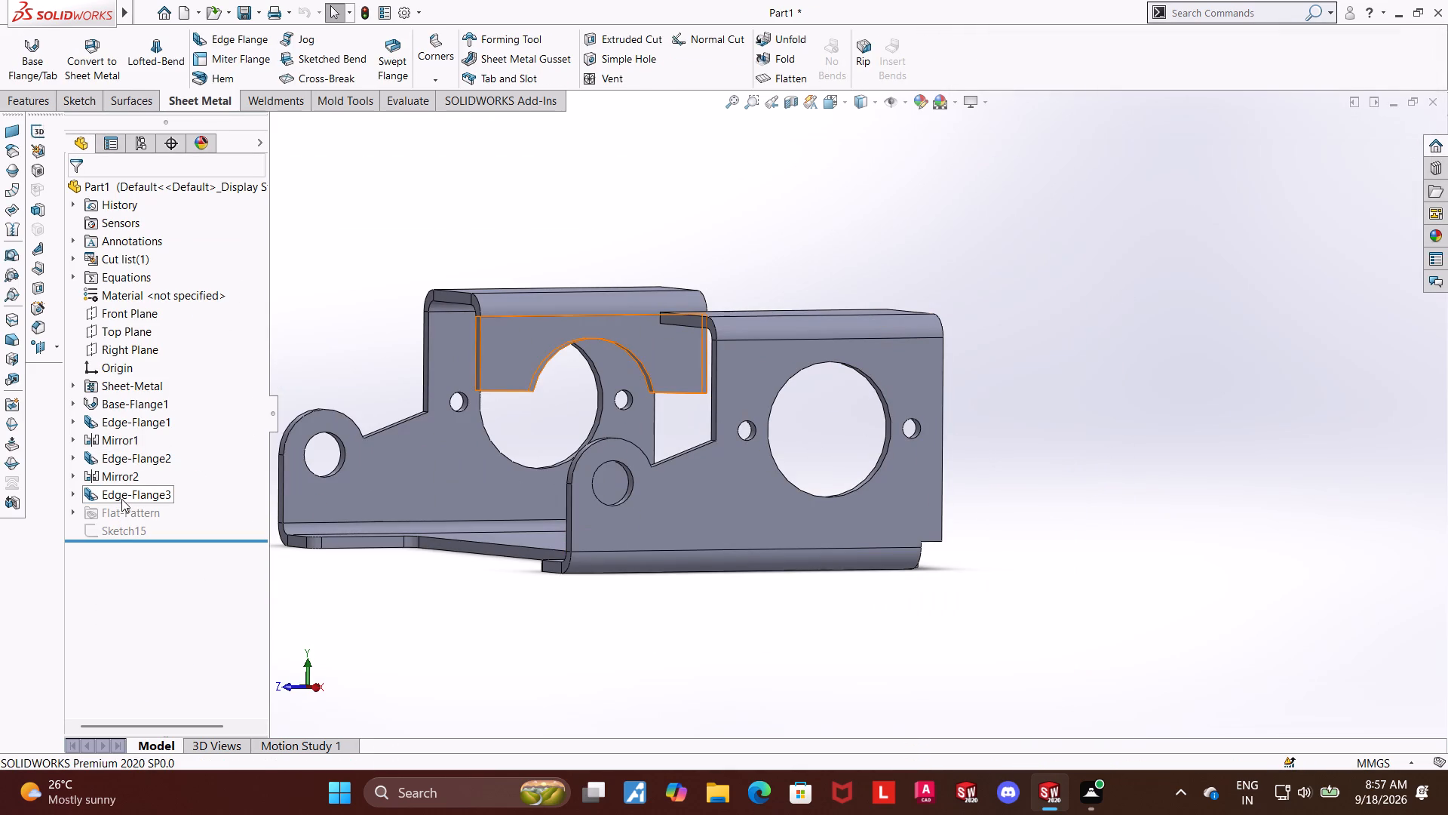
# In the arched edge flange's profile sketch, trim away the two slanted bottom lines and the arc between them.
pyautogui.click(121, 498)
pyautogui.click(138, 453)
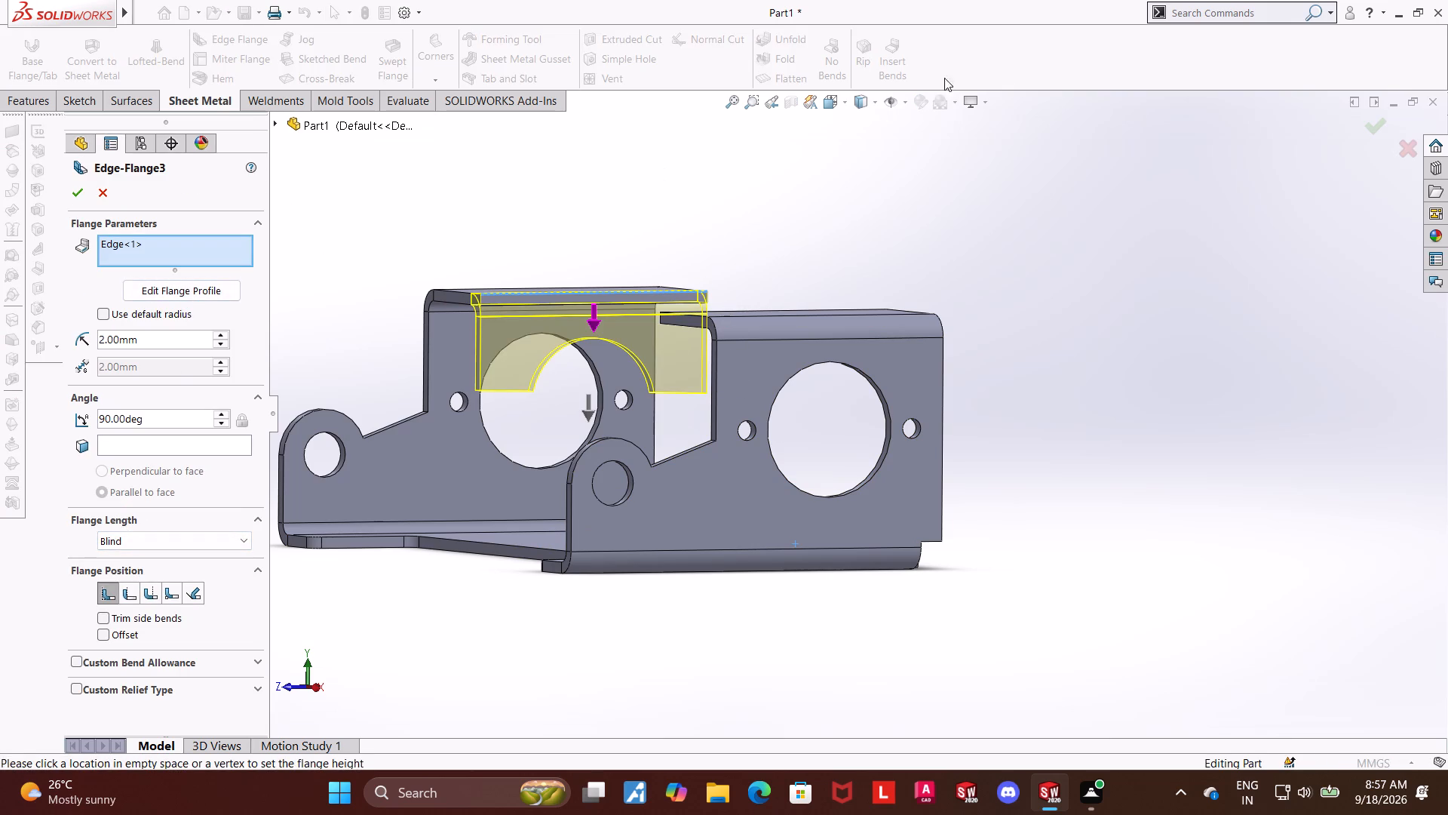
pyautogui.click(830, 100)
pyautogui.click(787, 416)
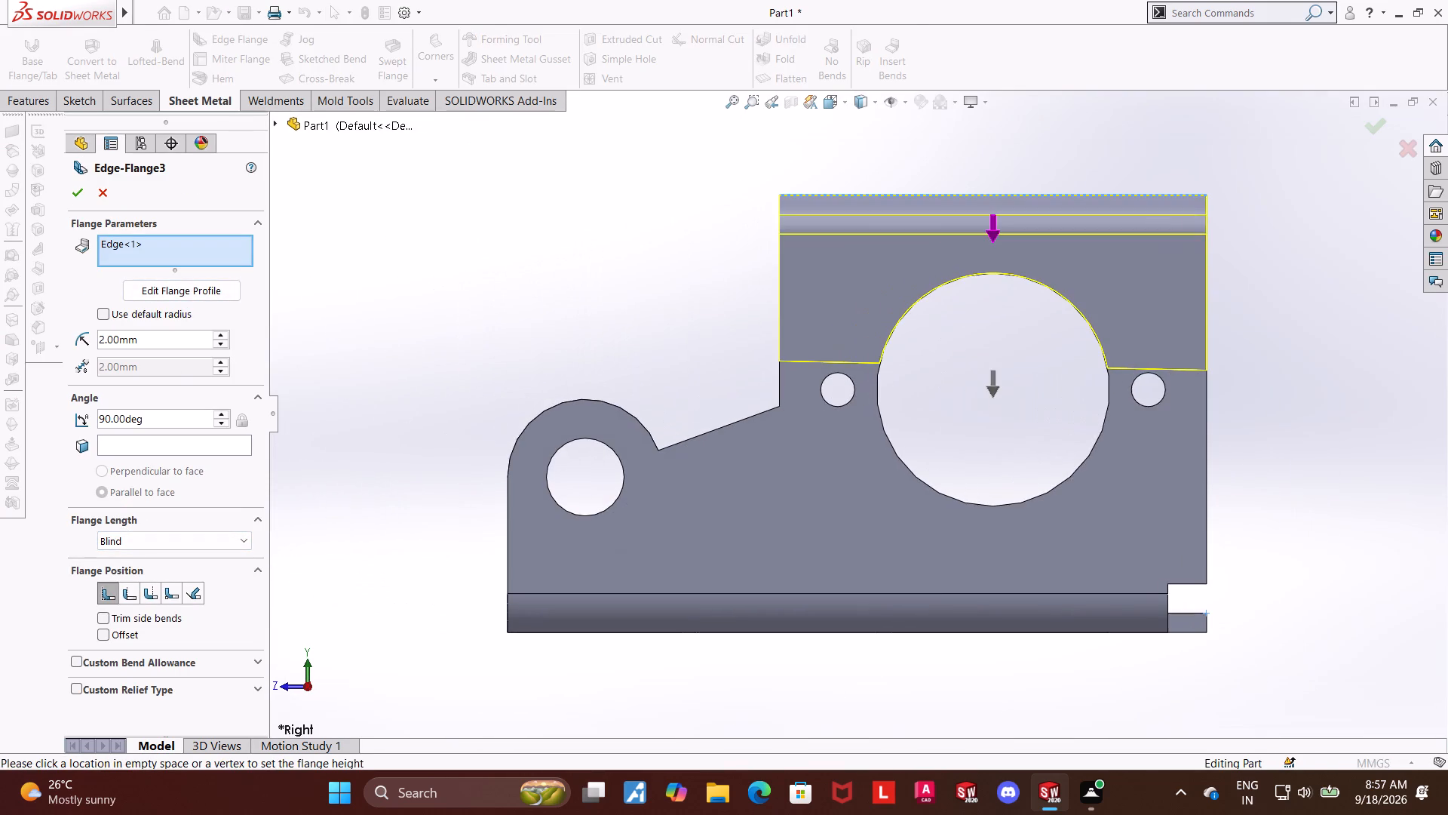
pyautogui.click(201, 292)
pyautogui.scroll(-3, 1117, 294)
pyautogui.click(280, 51)
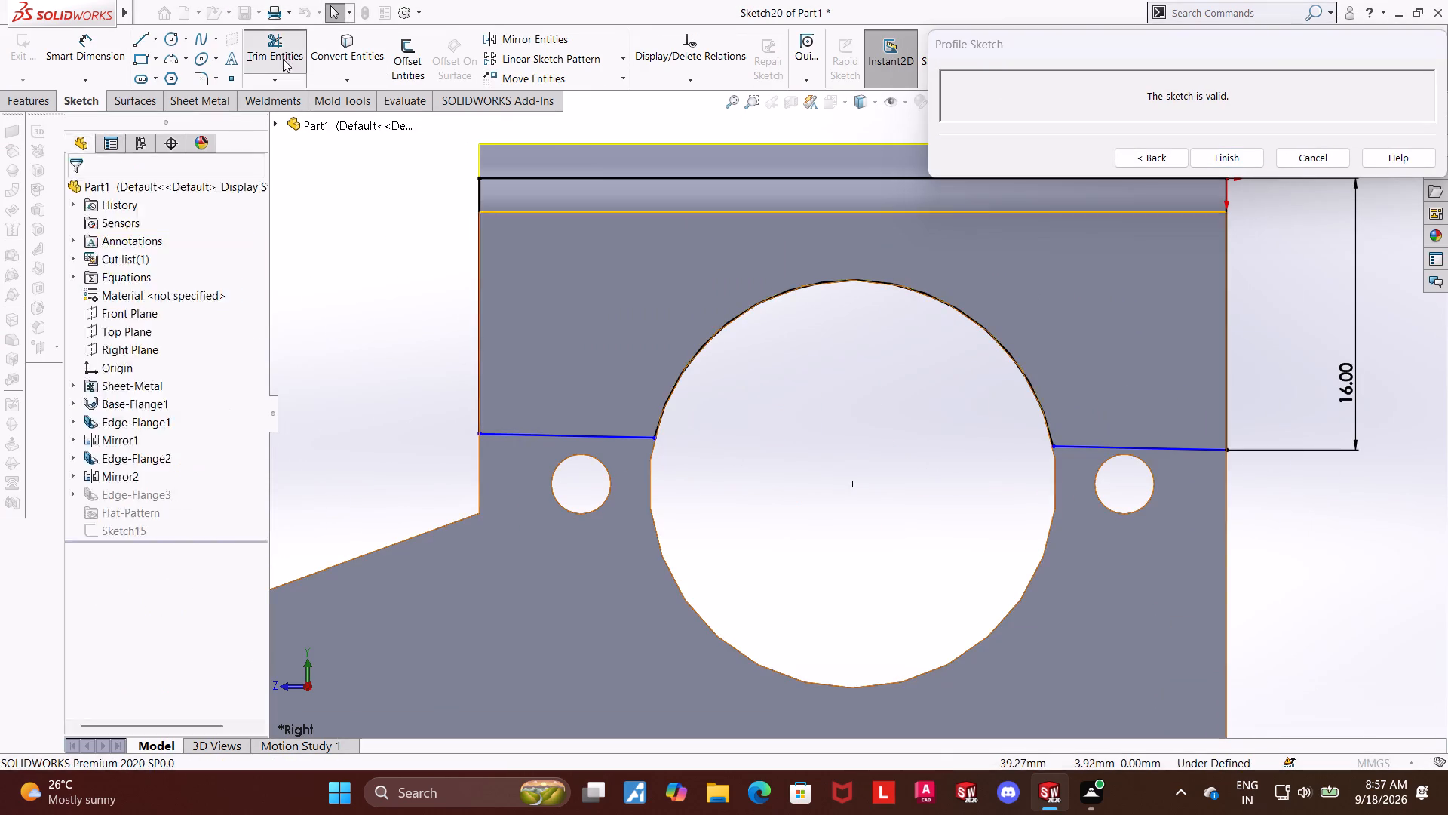
pyautogui.moveTo(587, 365); pyautogui.dragTo(572, 455)
pyautogui.moveTo(1155, 389); pyautogui.dragTo(1155, 462)
pyautogui.moveTo(1049, 312); pyautogui.dragTo(894, 377)
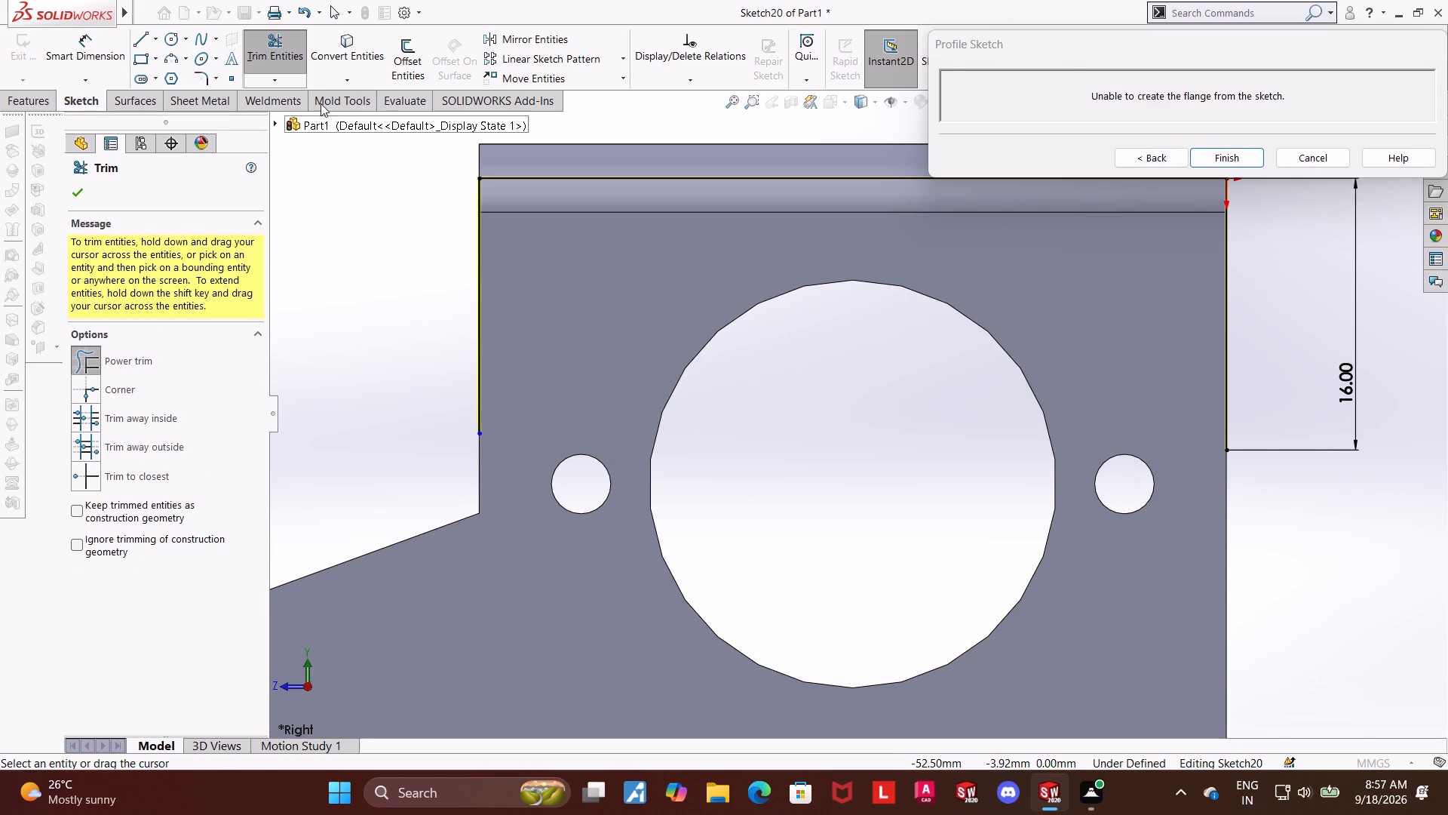
# Convert the large hole's circular edge into the flange profile sketch.
pyautogui.click(345, 32)
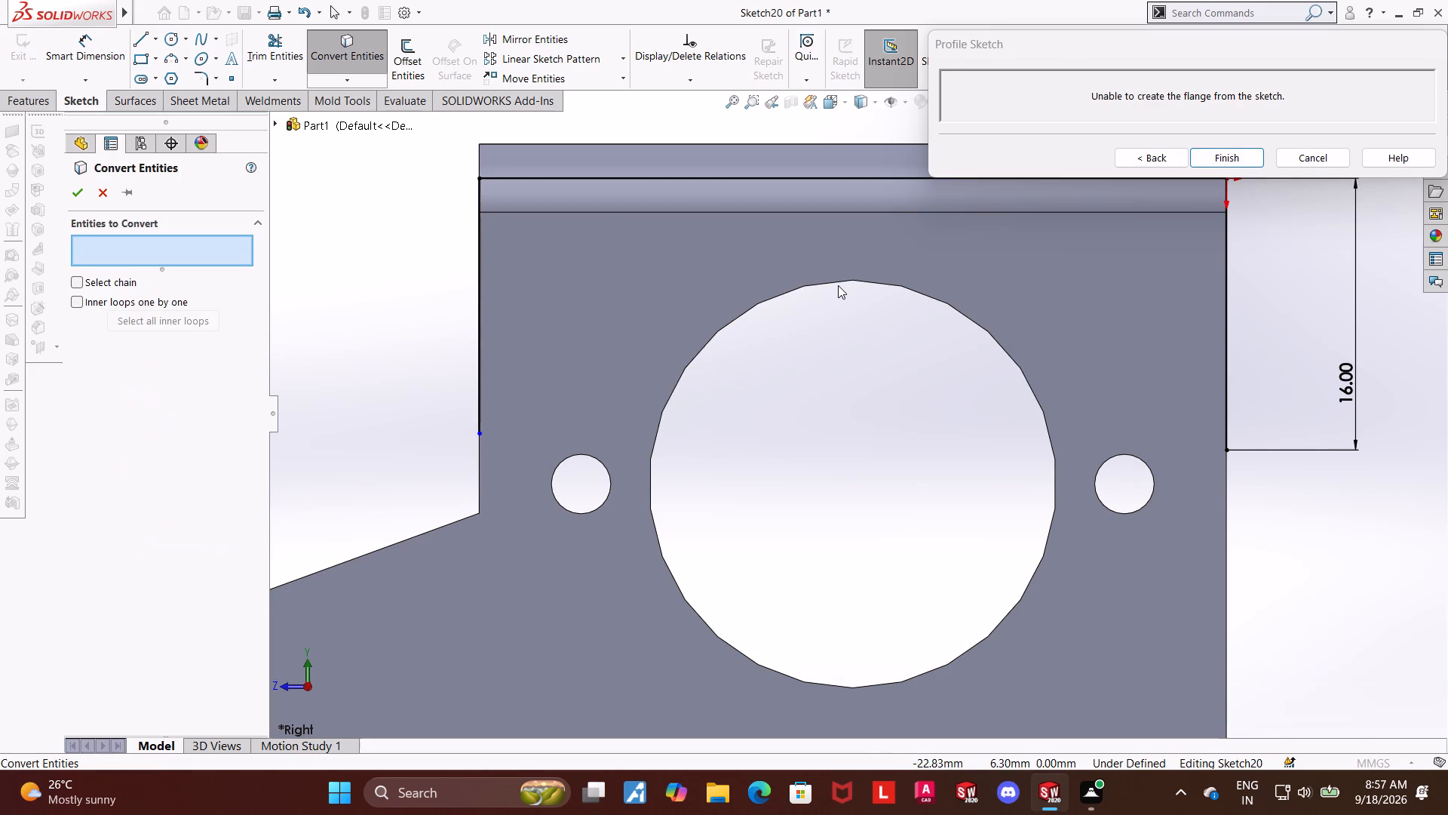
pyautogui.click(837, 283)
pyautogui.click(74, 192)
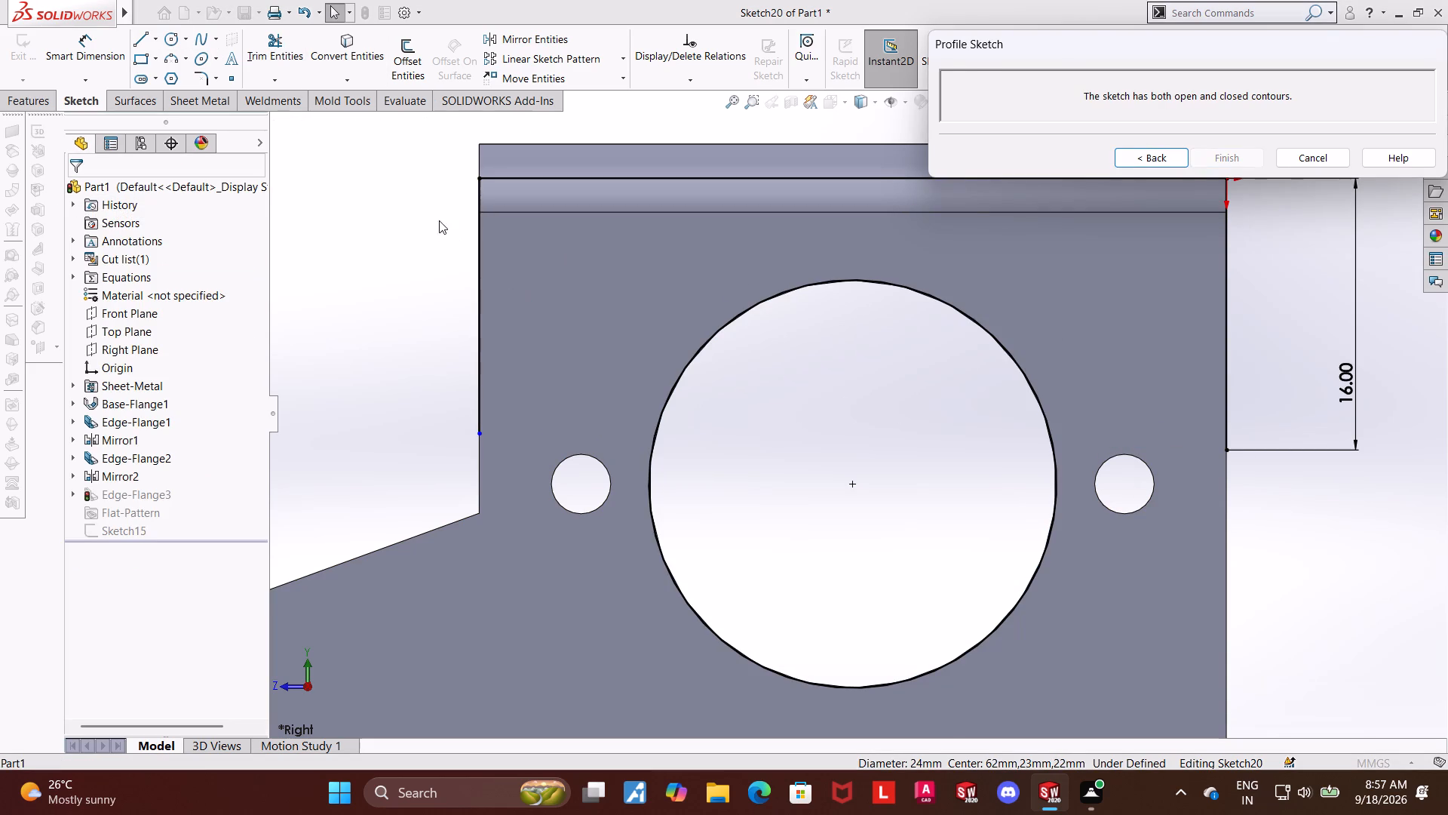
# Add a Horizontal relation between the lower free endpoints of the profile's two side lines.
pyautogui.click(147, 42)
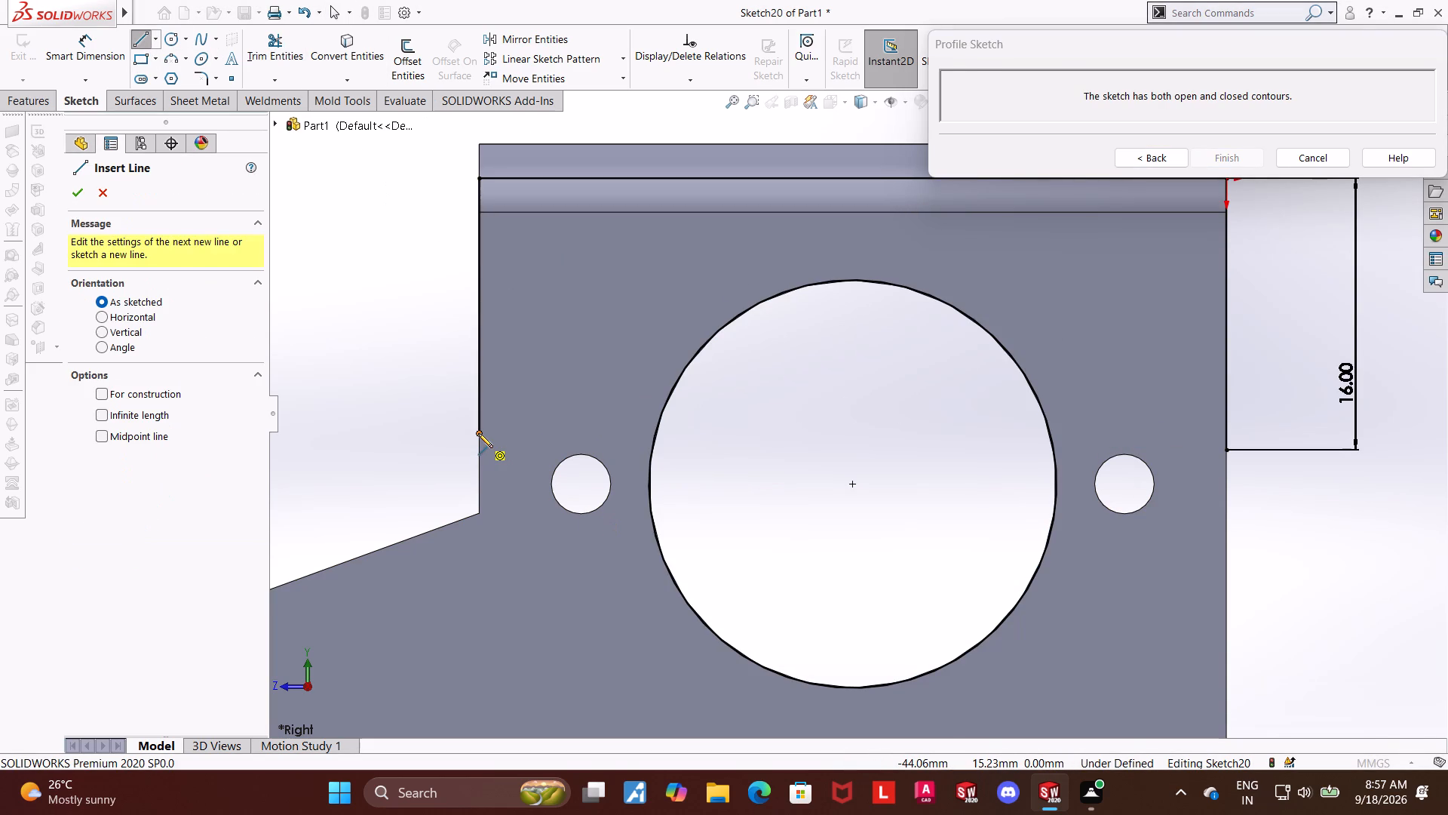
pyautogui.press('Escape')
pyautogui.press('Escape')
pyautogui.click(480, 437)
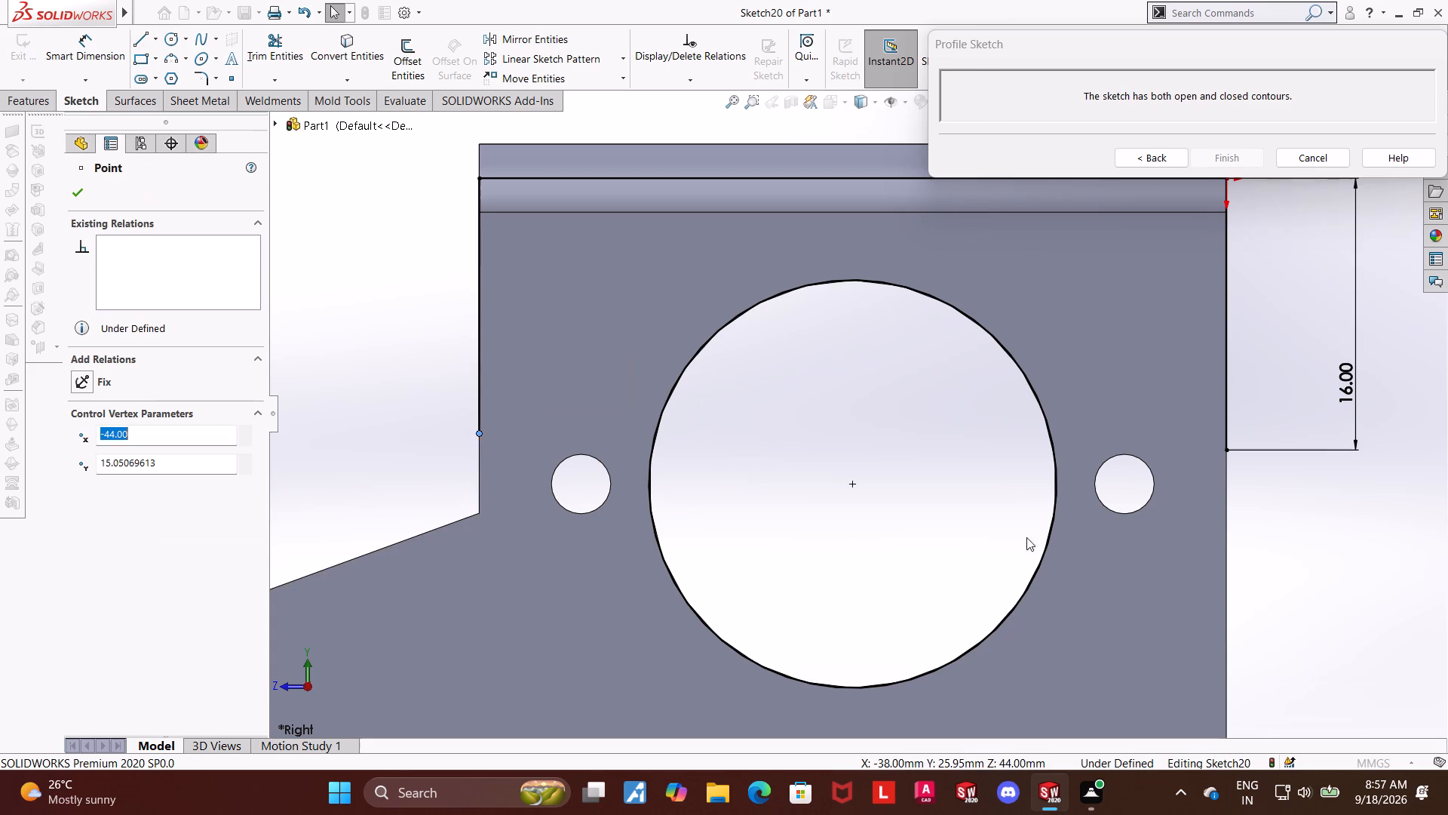
pyautogui.keyDown('ctrl'); pyautogui.click(1226, 454); pyautogui.keyUp('ctrl')
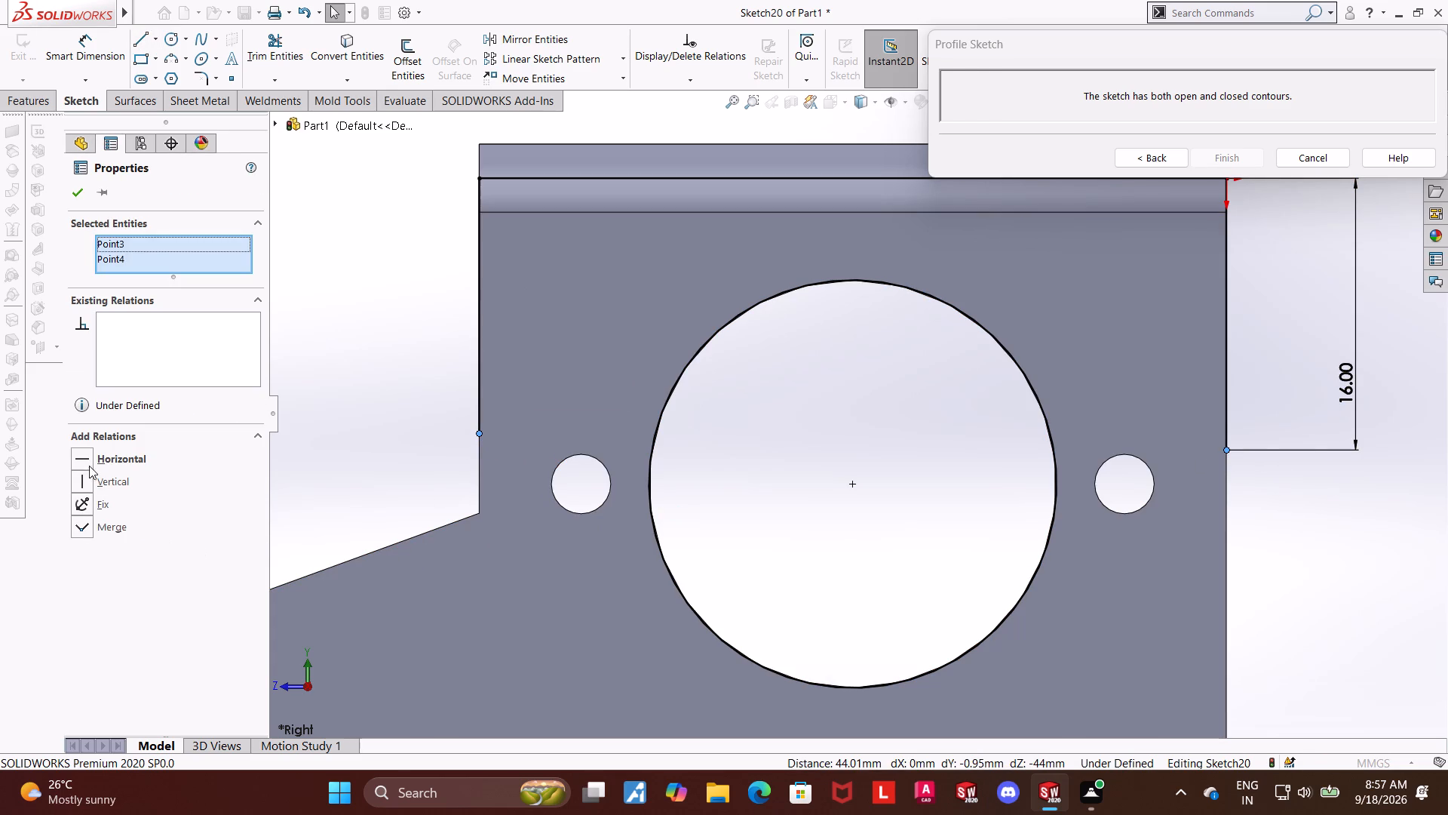
pyautogui.click(86, 461)
pyautogui.click(69, 192)
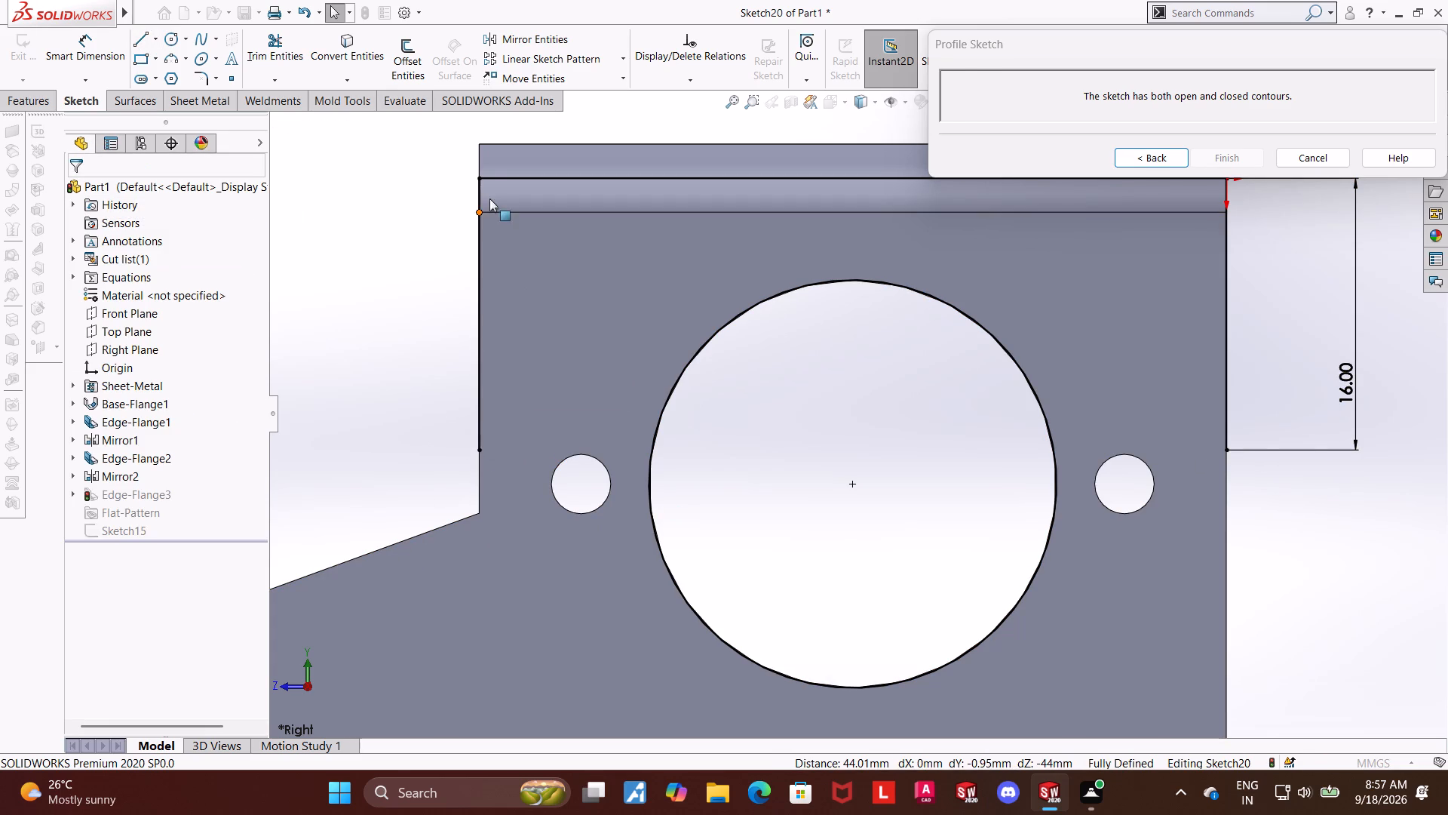
# Draw a horizontal line joining the lower endpoints of the two side lines across the large circle.
pyautogui.click(146, 35)
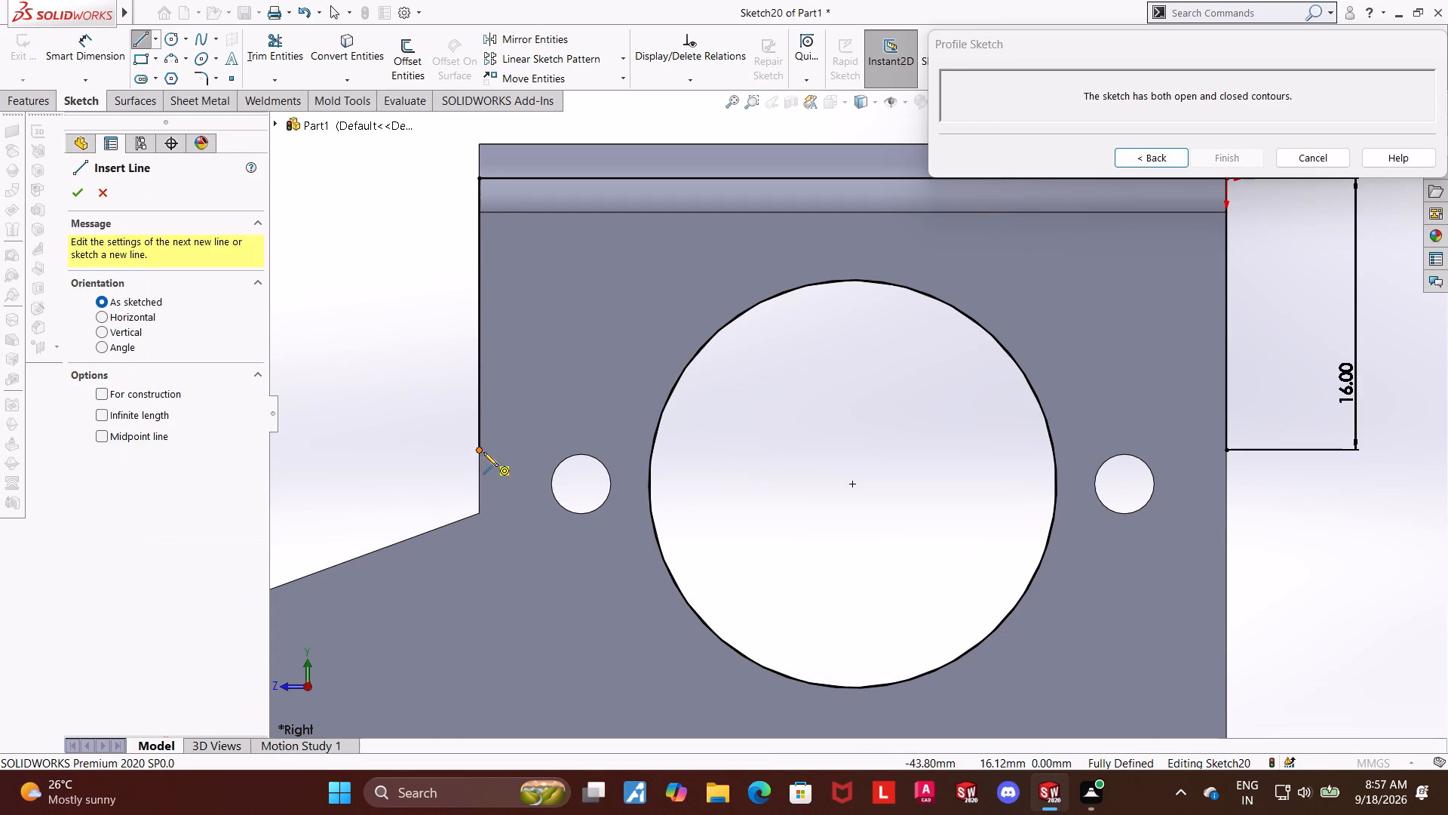
pyautogui.click(477, 451)
pyautogui.click(1227, 451)
pyautogui.press('Escape')
pyautogui.press('Escape')
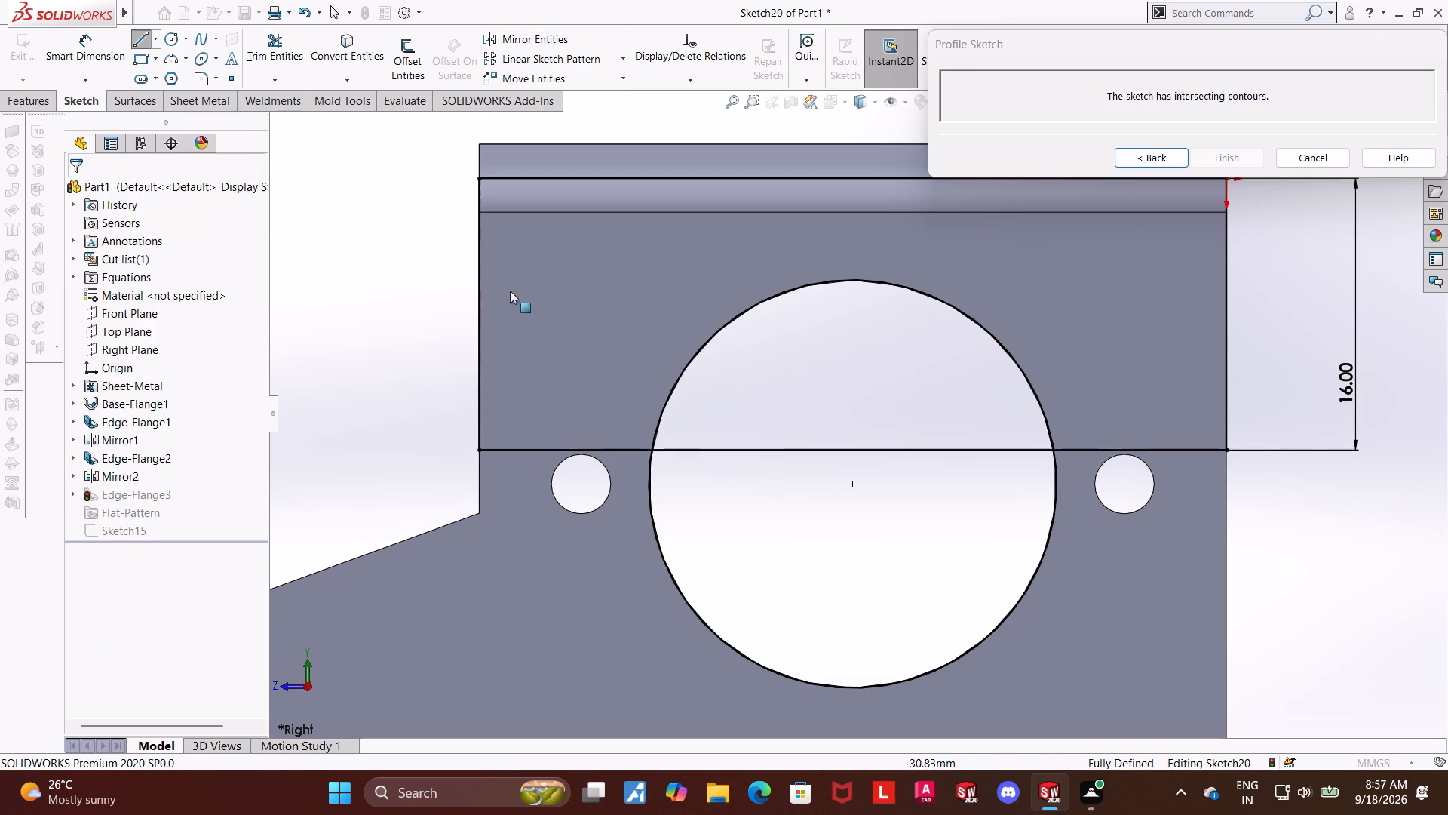
pyautogui.press('Escape')
pyautogui.press('Escape')
# Trim the line inside the circle and the circle's lower arc to leave an arched profile with level bottom edges.
pyautogui.click(266, 32)
pyautogui.moveTo(789, 386); pyautogui.dragTo(796, 512)
pyautogui.moveTo(813, 520); pyautogui.dragTo(618, 657)
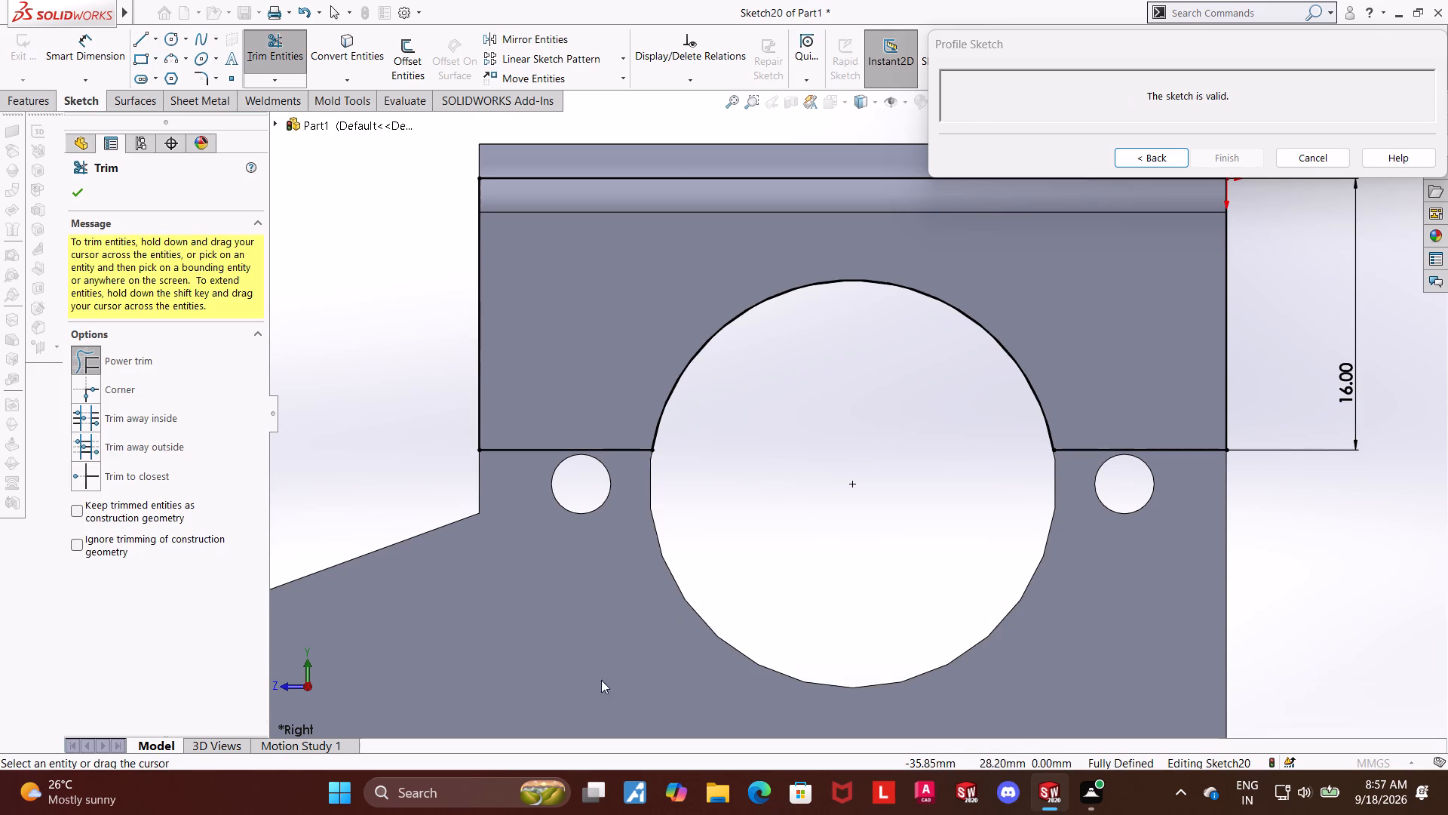
pyautogui.scroll(4, 842, 526)
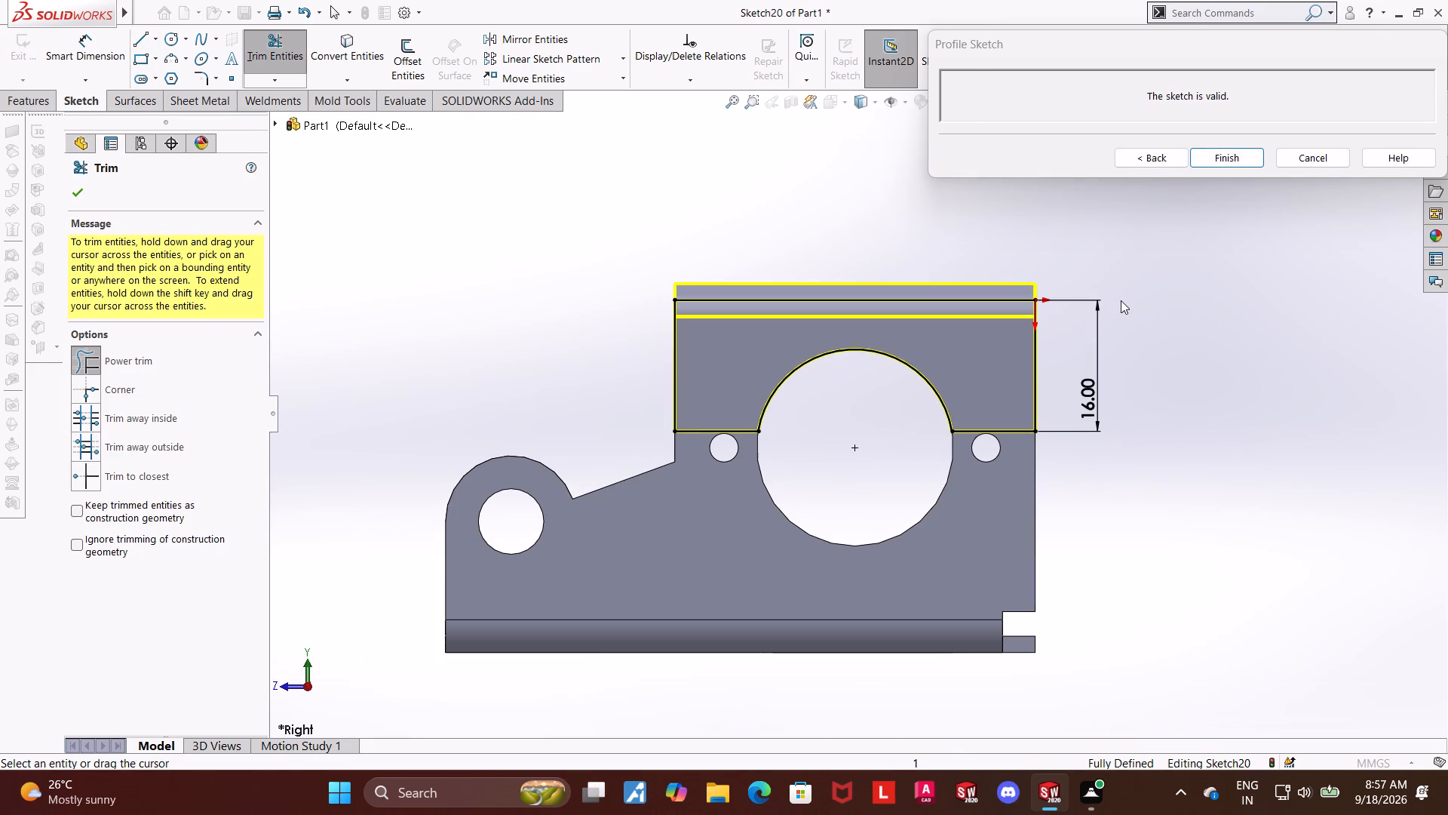
pyautogui.scroll(-1, 1017, 348)
pyautogui.click(75, 189)
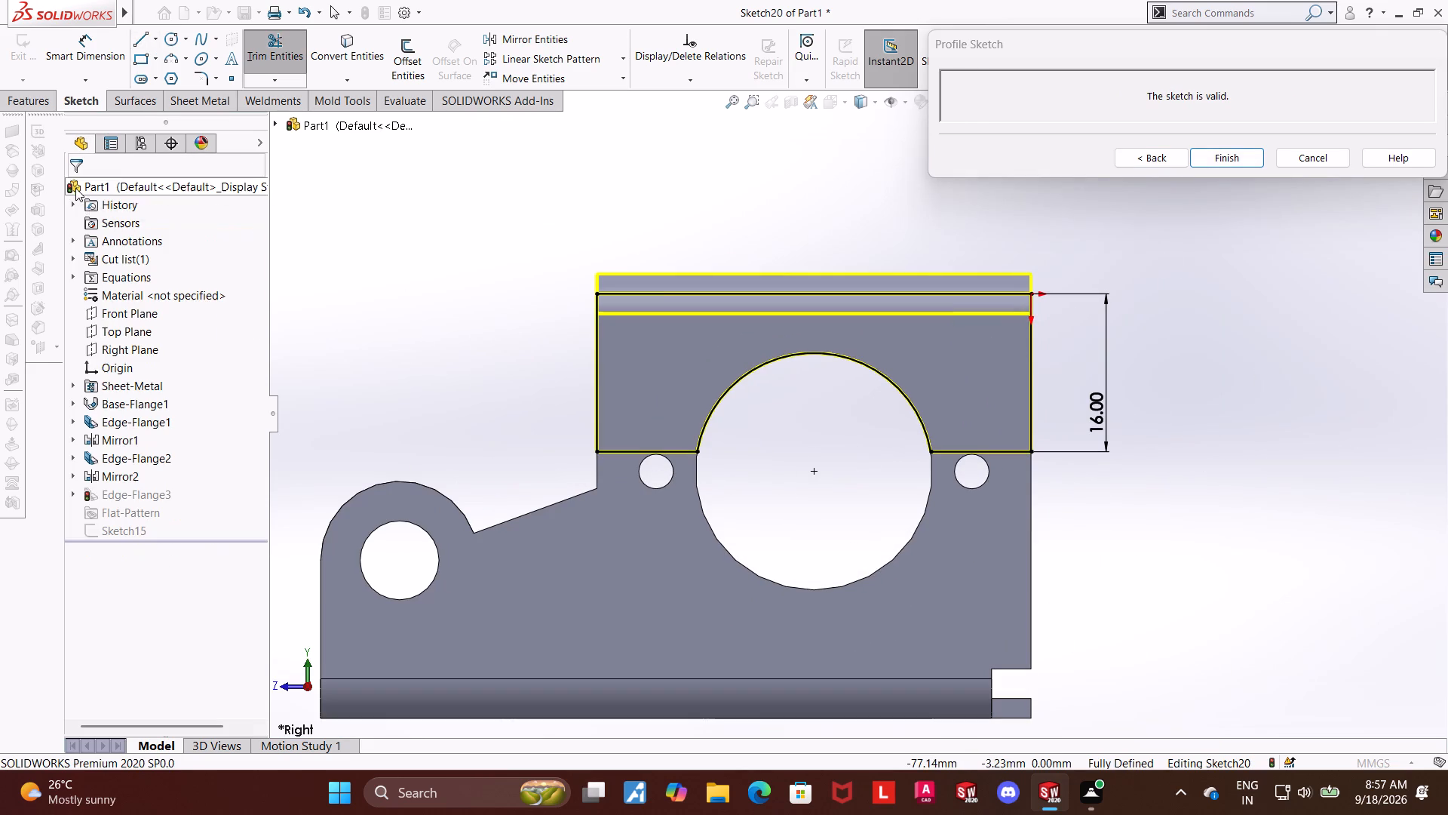
# Fillet the flange profile's two outer bottom corners and two arch corners at 2 mm, and finish the edge flange.
pyautogui.click(205, 69)
pyautogui.scroll(-4, 706, 410)
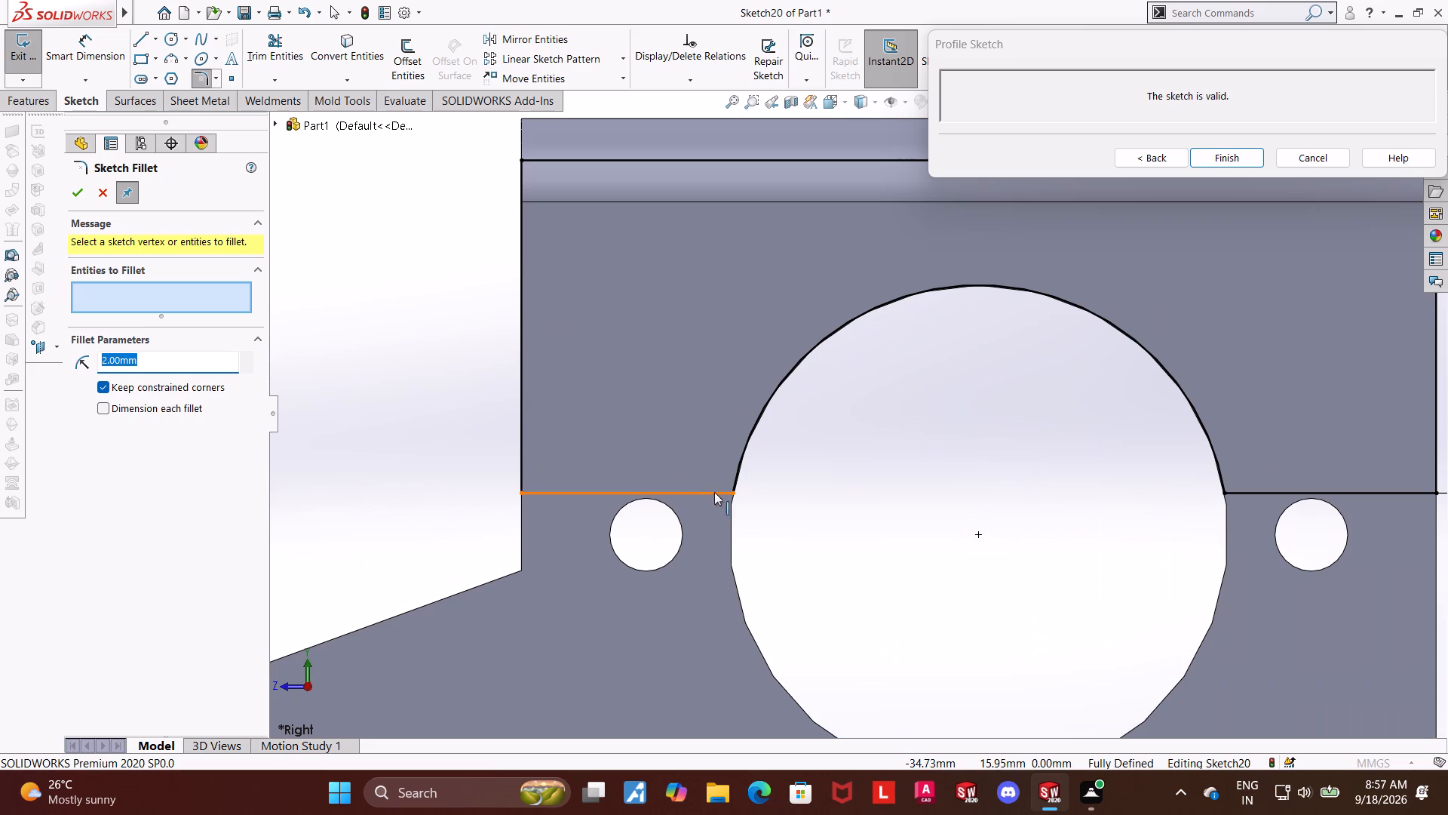
pyautogui.click(715, 493)
pyautogui.click(736, 470)
pyautogui.click(520, 460)
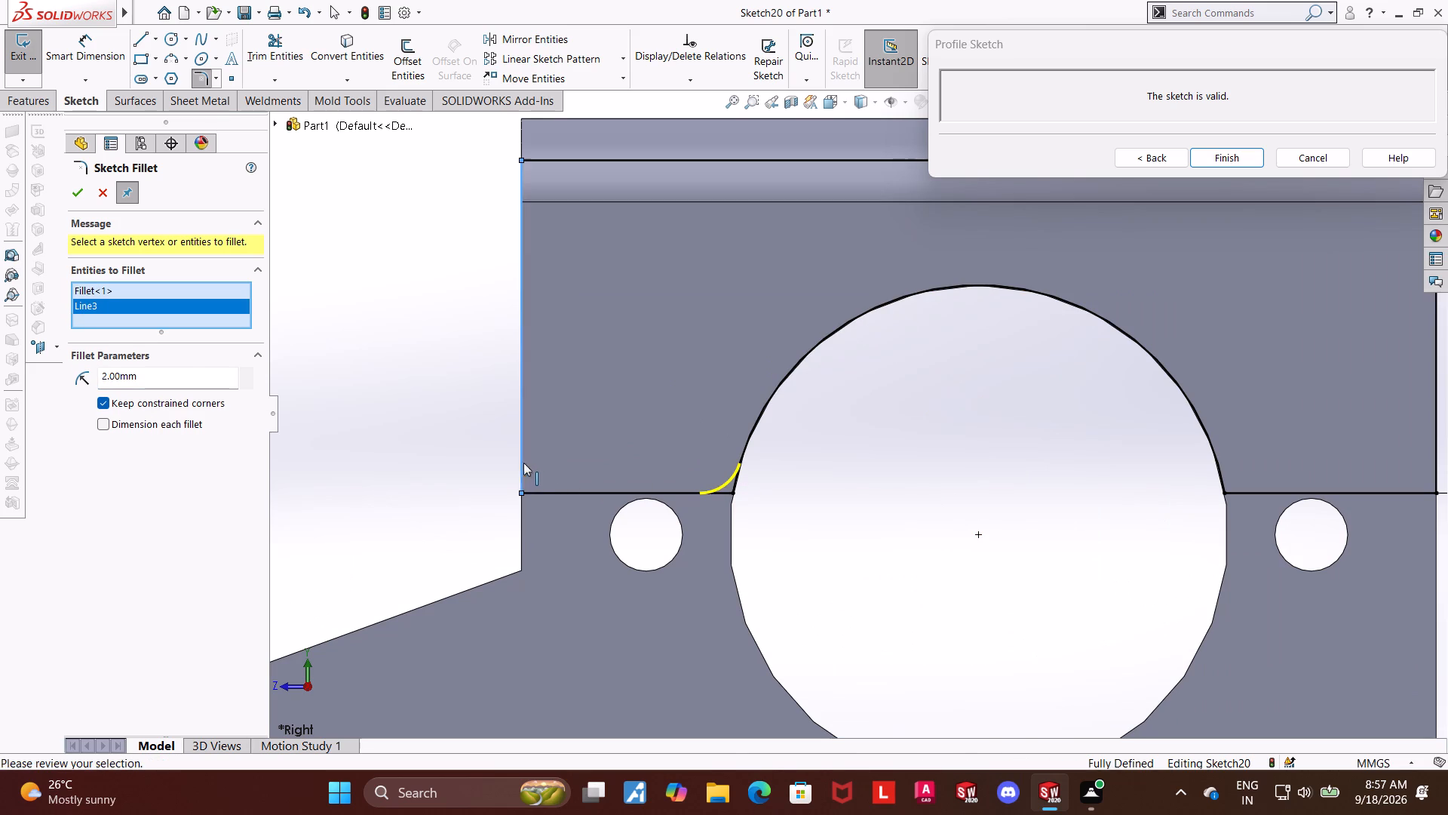
pyautogui.click(545, 494)
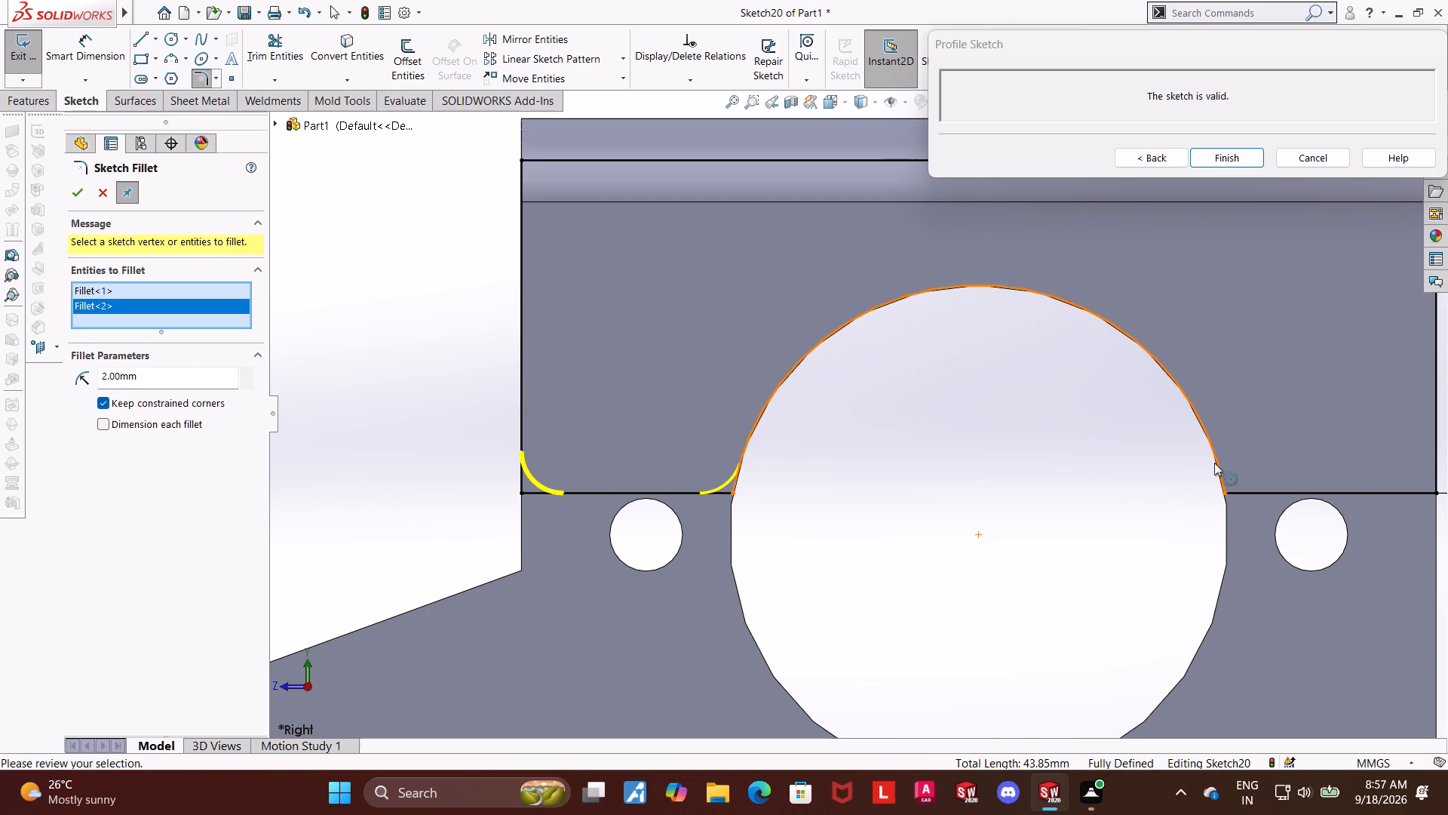
pyautogui.click(1214, 463)
pyautogui.click(1253, 491)
pyautogui.scroll(4, 1250, 475)
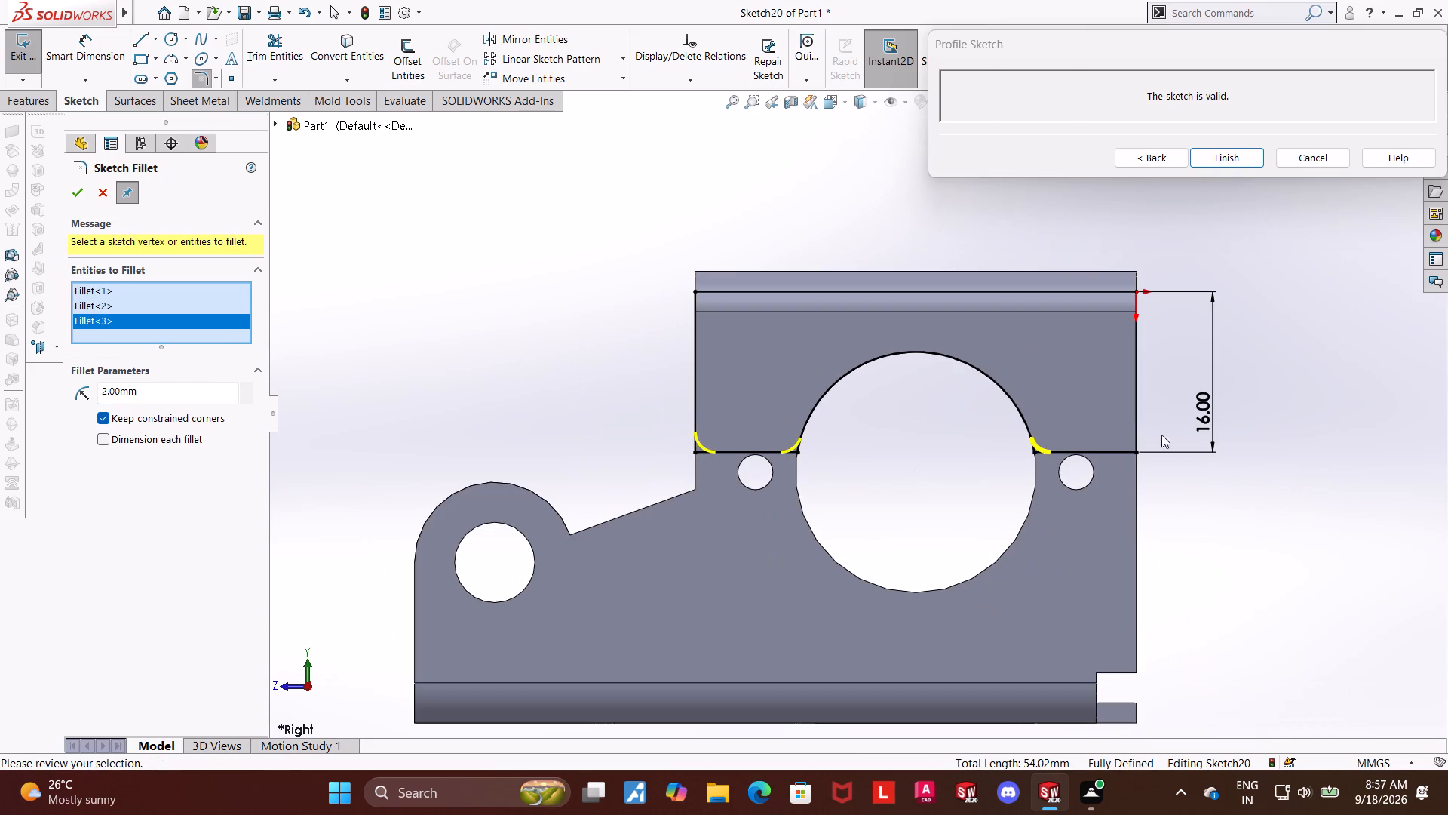
pyautogui.click(1140, 430)
pyautogui.click(1121, 454)
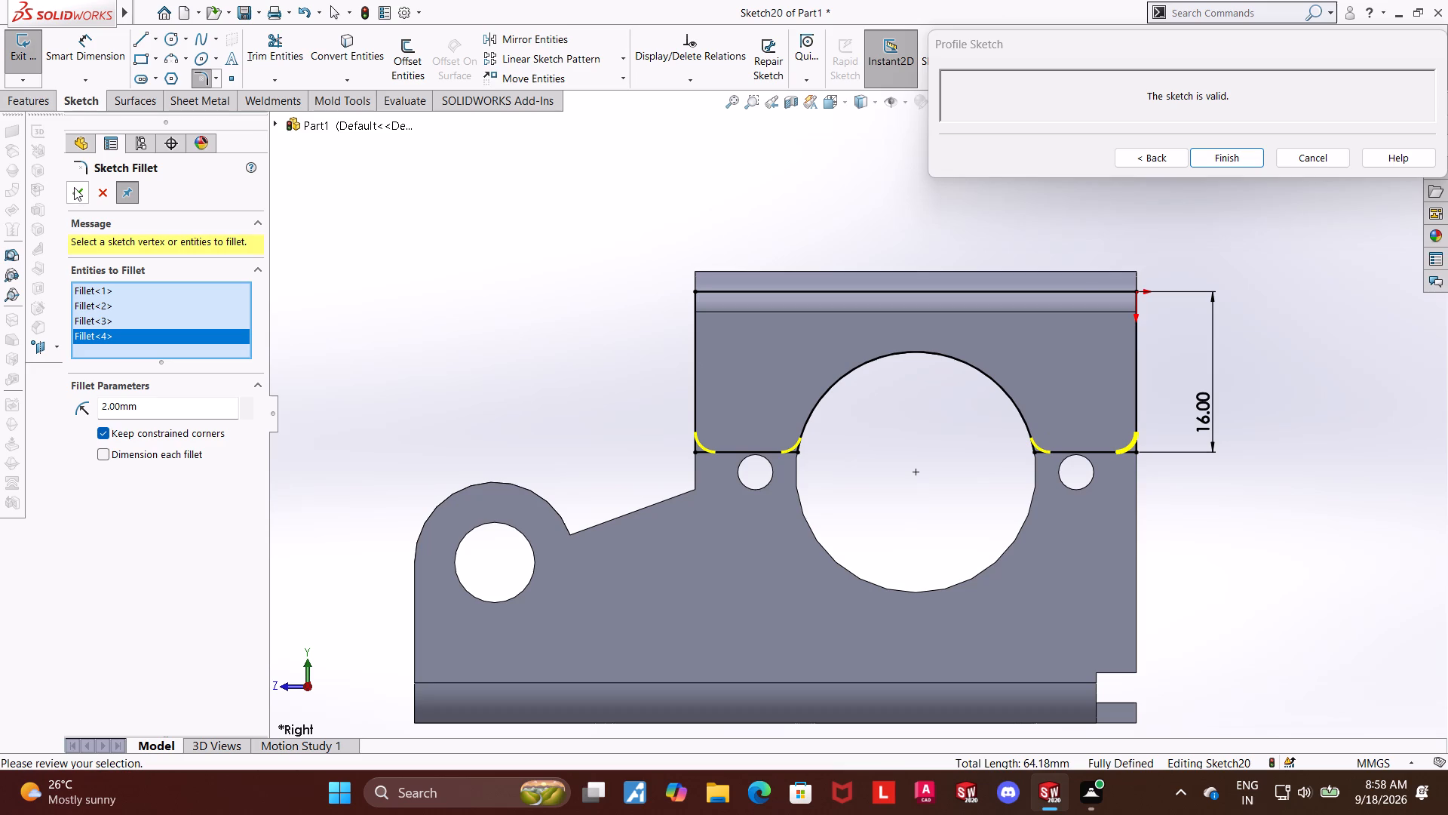
pyautogui.click(75, 188)
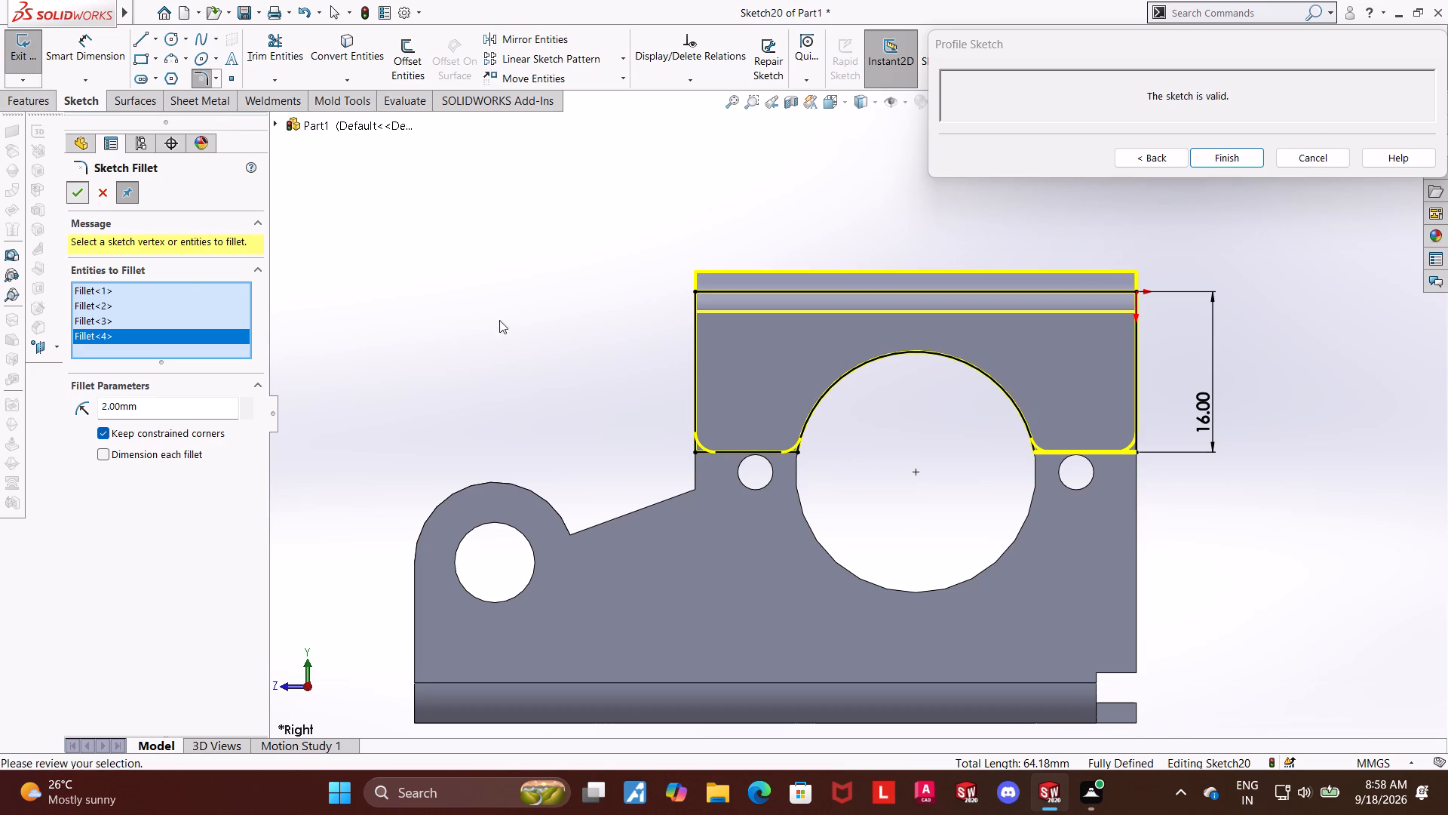
pyautogui.click(69, 189)
pyautogui.click(1226, 161)
# Mirror the arched edge flange, Edge-Flange3, about the Right Plane.
pyautogui.moveTo(1217, 418); pyautogui.dragTo(1265, 426, button='middle')
pyautogui.moveTo(1282, 416); pyautogui.dragTo(1302, 419, button='middle')
pyautogui.scroll(2, 1275, 418)
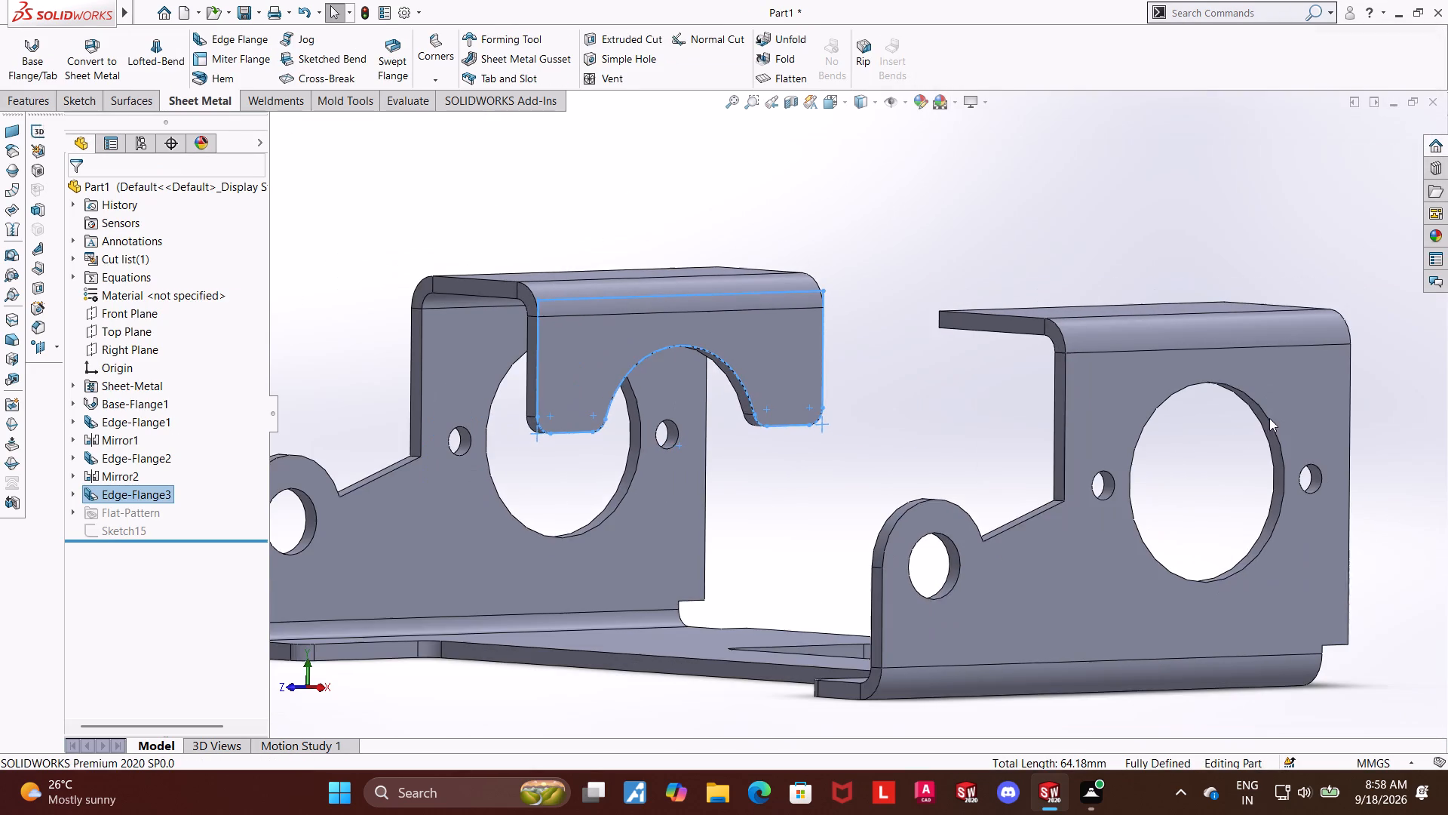
pyautogui.click(920, 374)
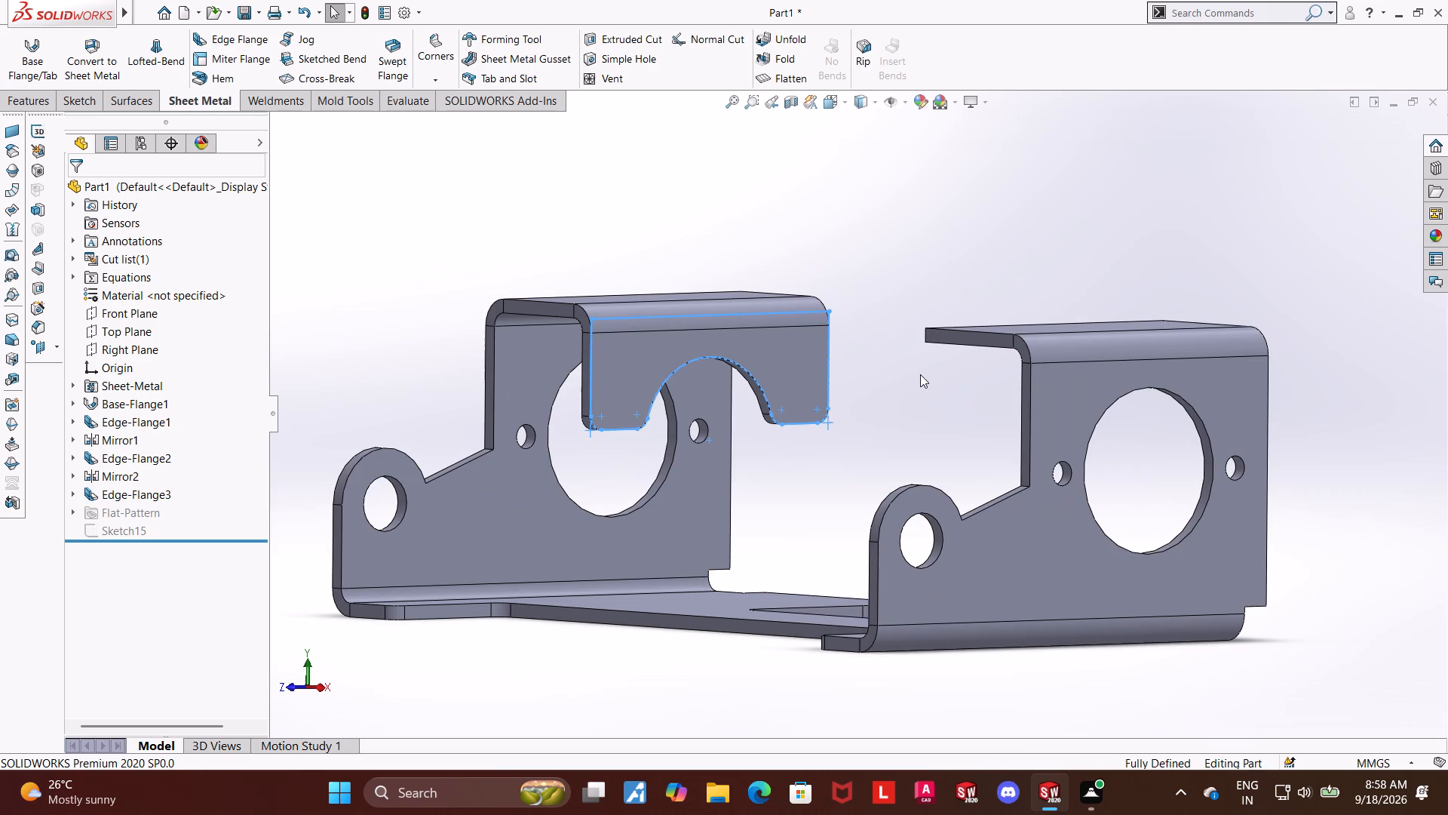
pyautogui.scroll(2, 894, 391)
pyautogui.scroll(-1, 860, 320)
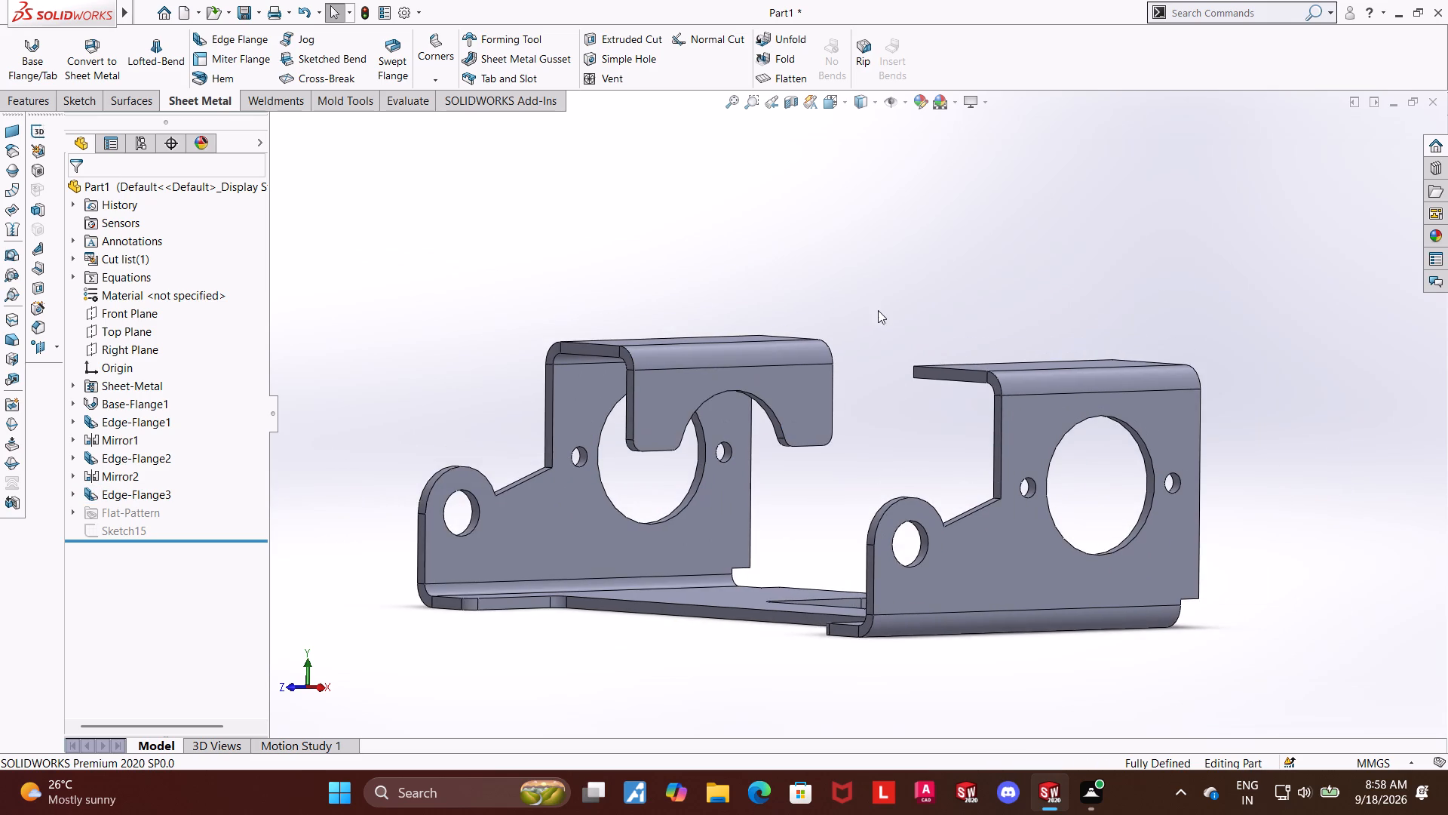
pyautogui.moveTo(884, 309); pyautogui.dragTo(907, 312, button='middle')
pyautogui.scroll(-1, 792, 303)
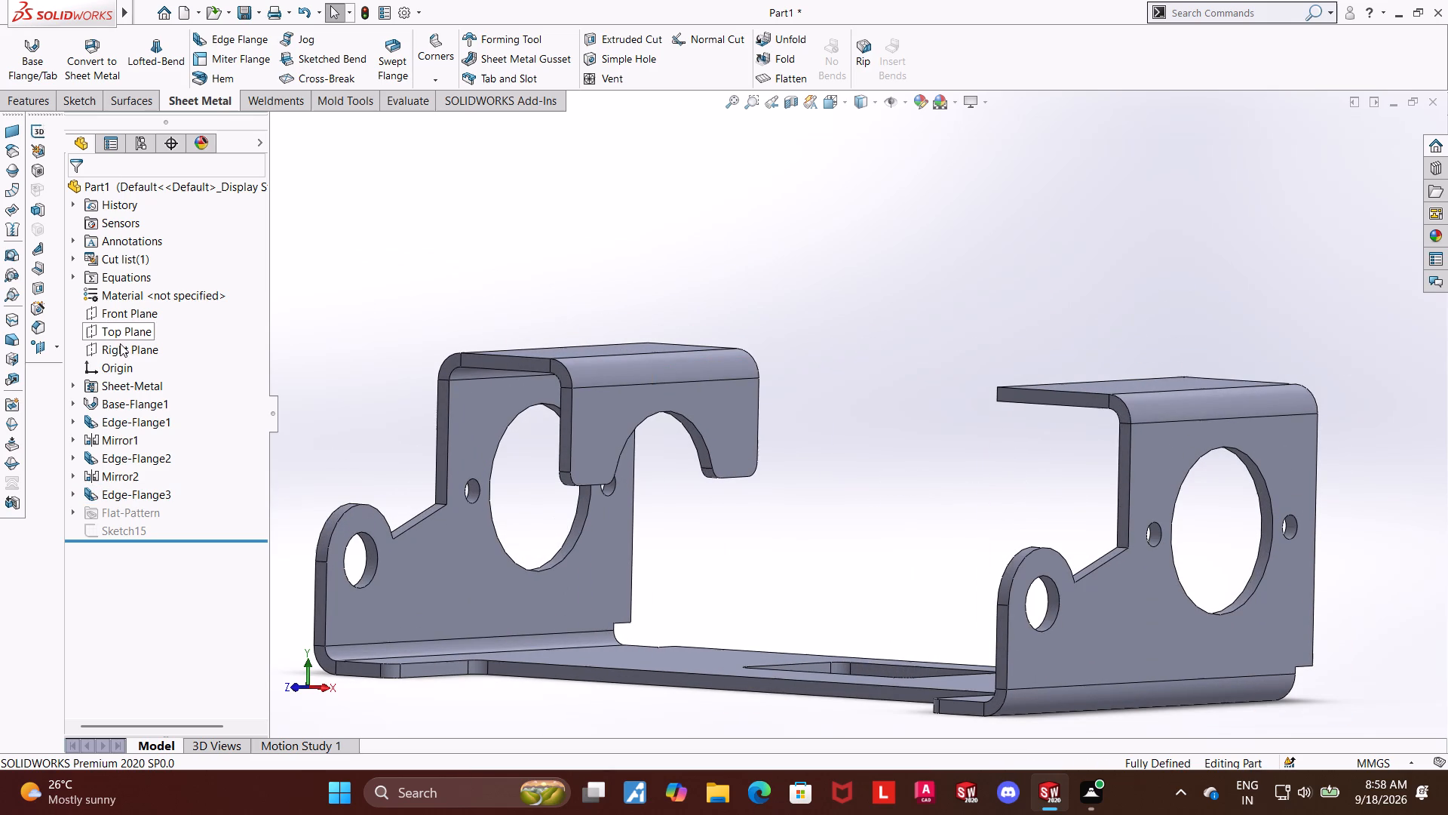
pyautogui.click(120, 343)
pyautogui.click(14, 99)
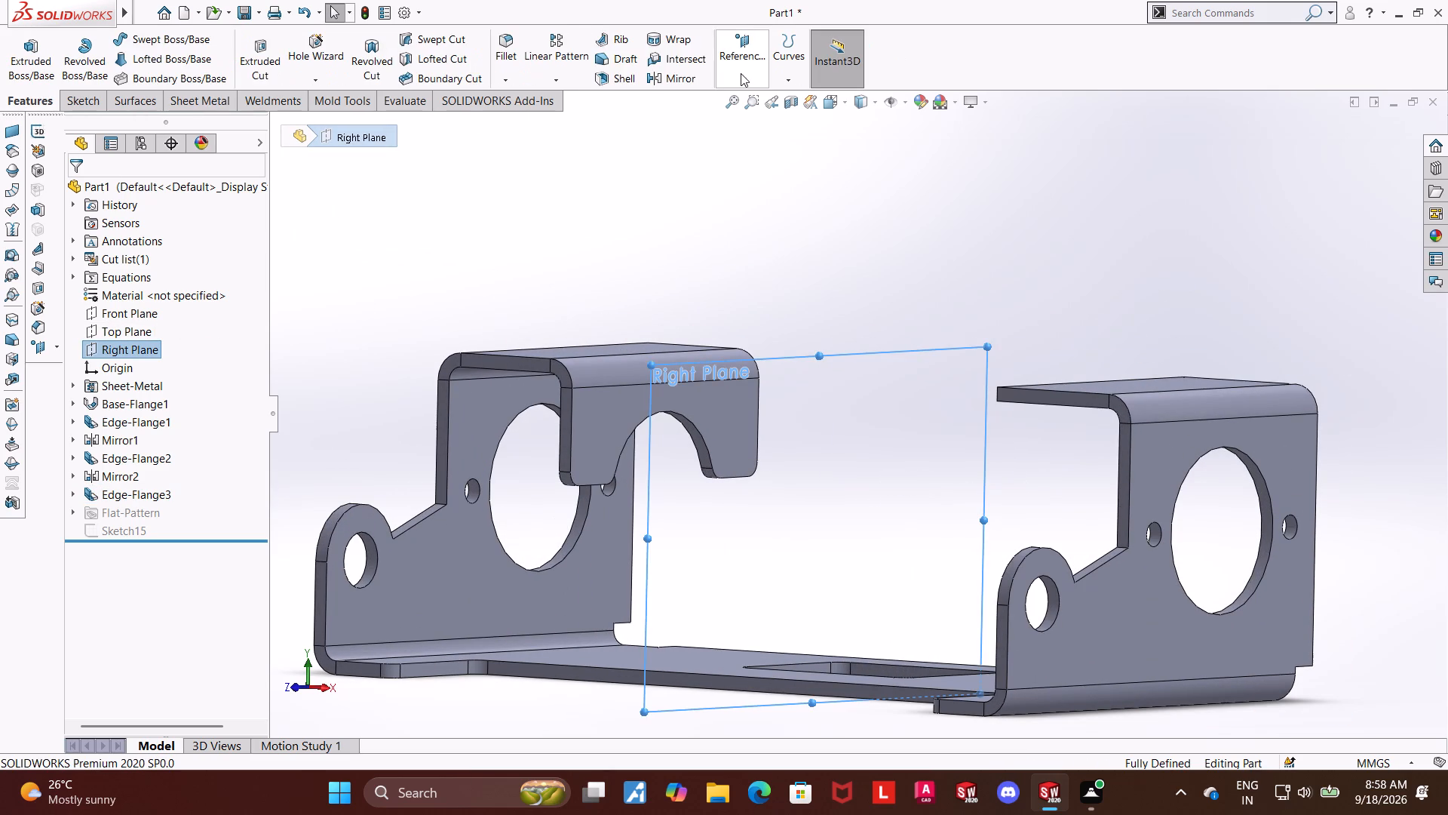
pyautogui.click(689, 75)
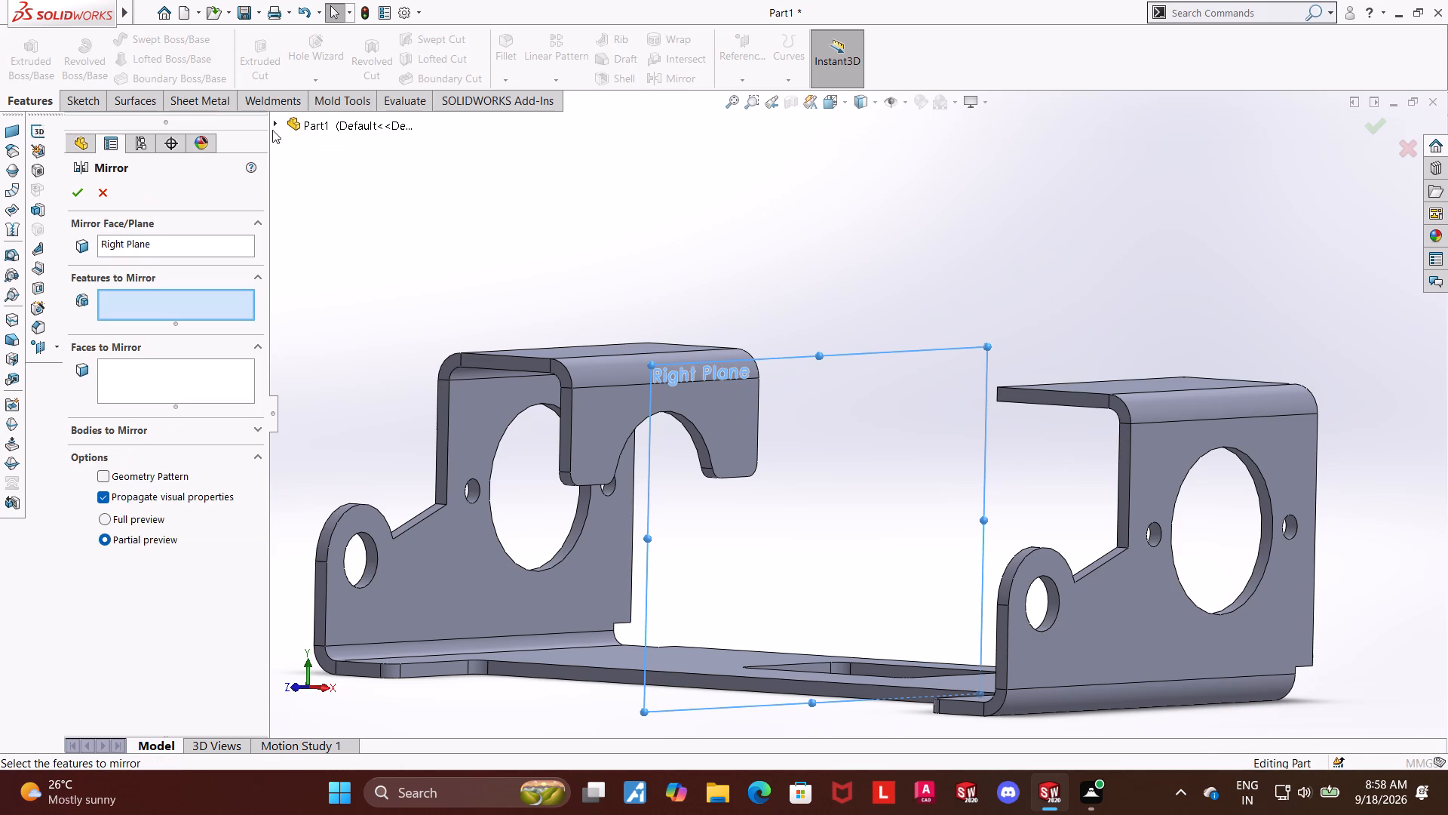
pyautogui.click(274, 121)
pyautogui.click(340, 429)
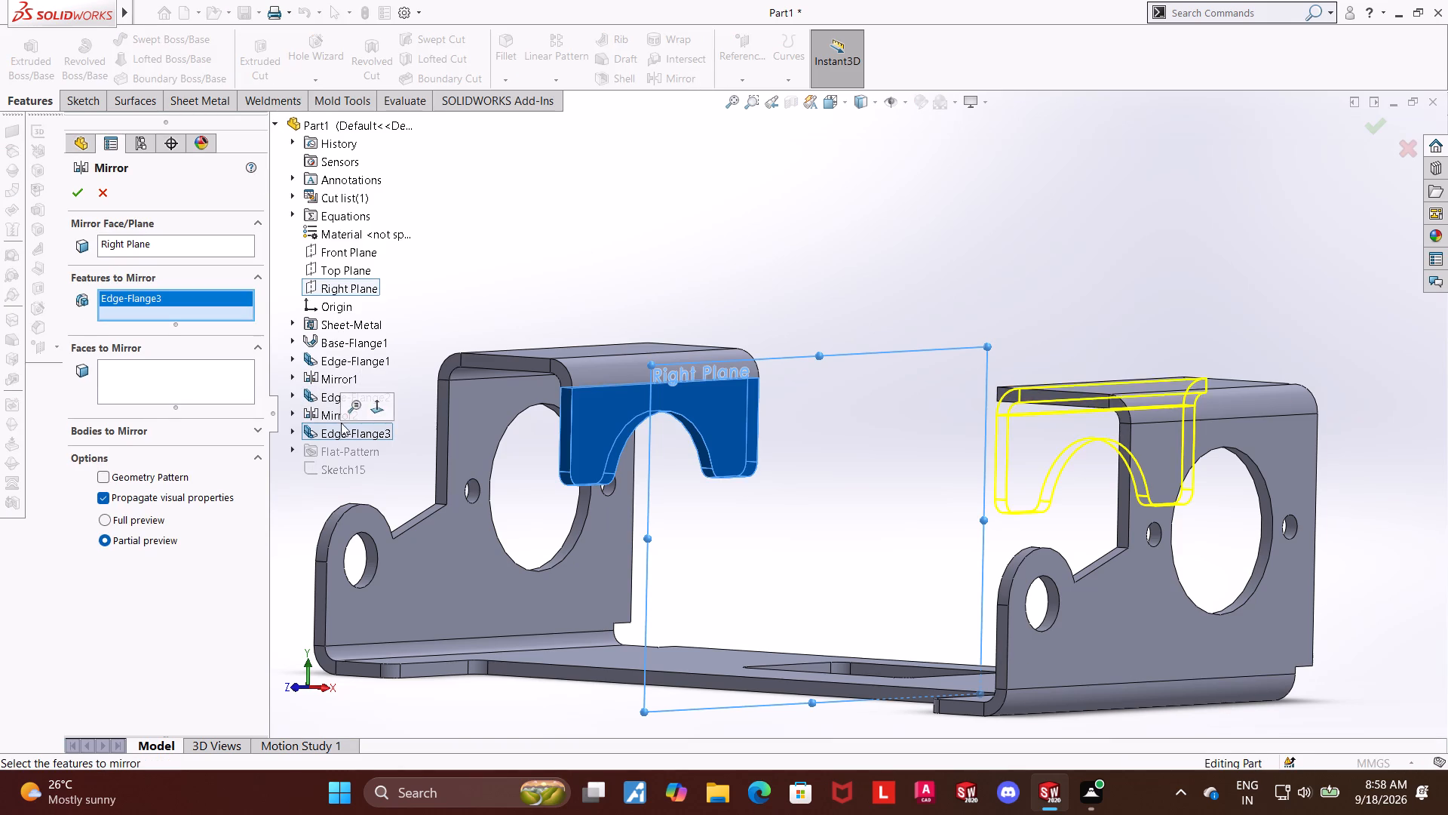
pyautogui.click(75, 197)
pyautogui.click(876, 184)
# Unfold all collected bends of the bracket with the base plate's top face fixed.
pyautogui.moveTo(790, 244); pyautogui.dragTo(809, 246, button='middle')
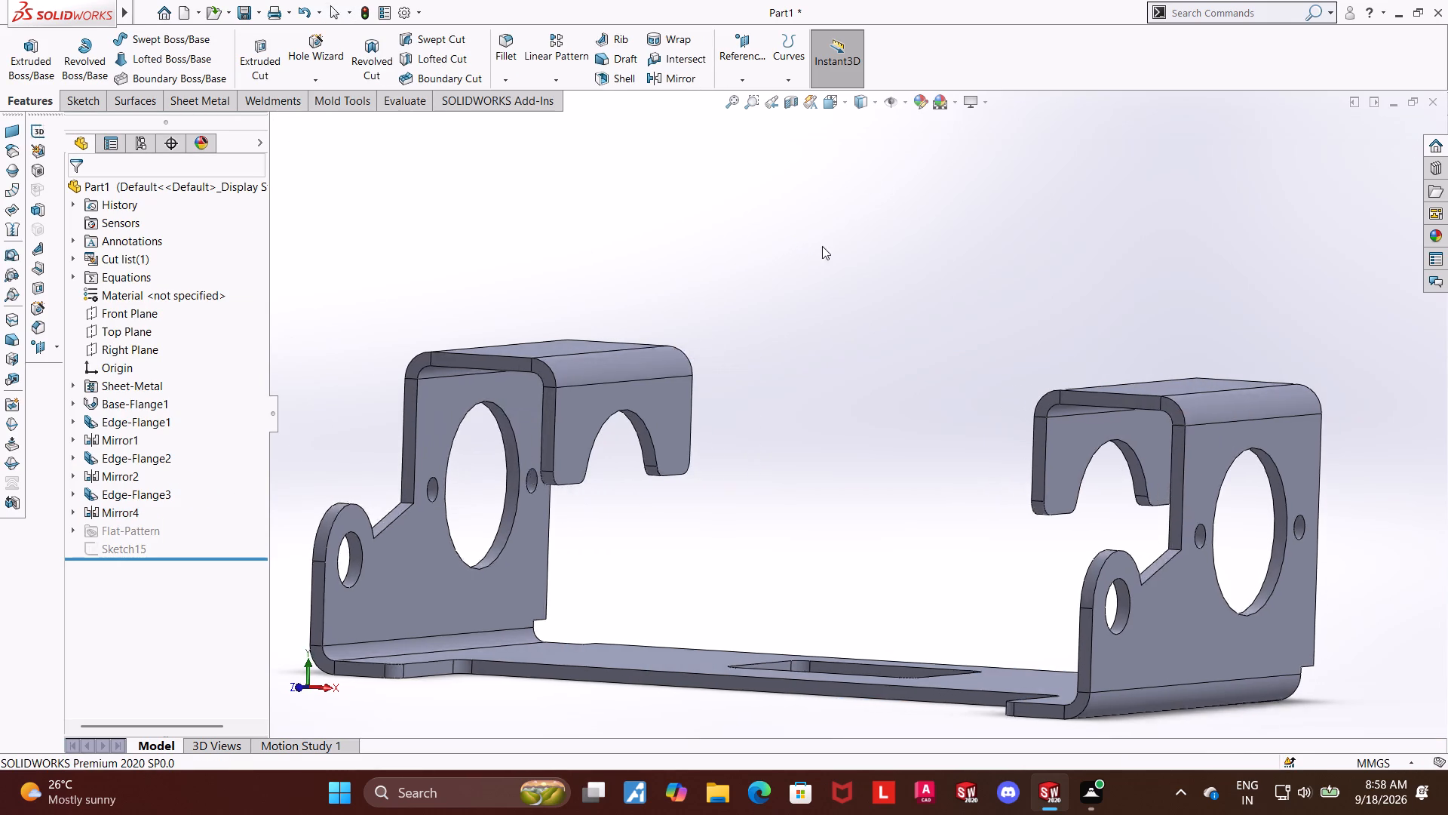
pyautogui.scroll(3, 824, 248)
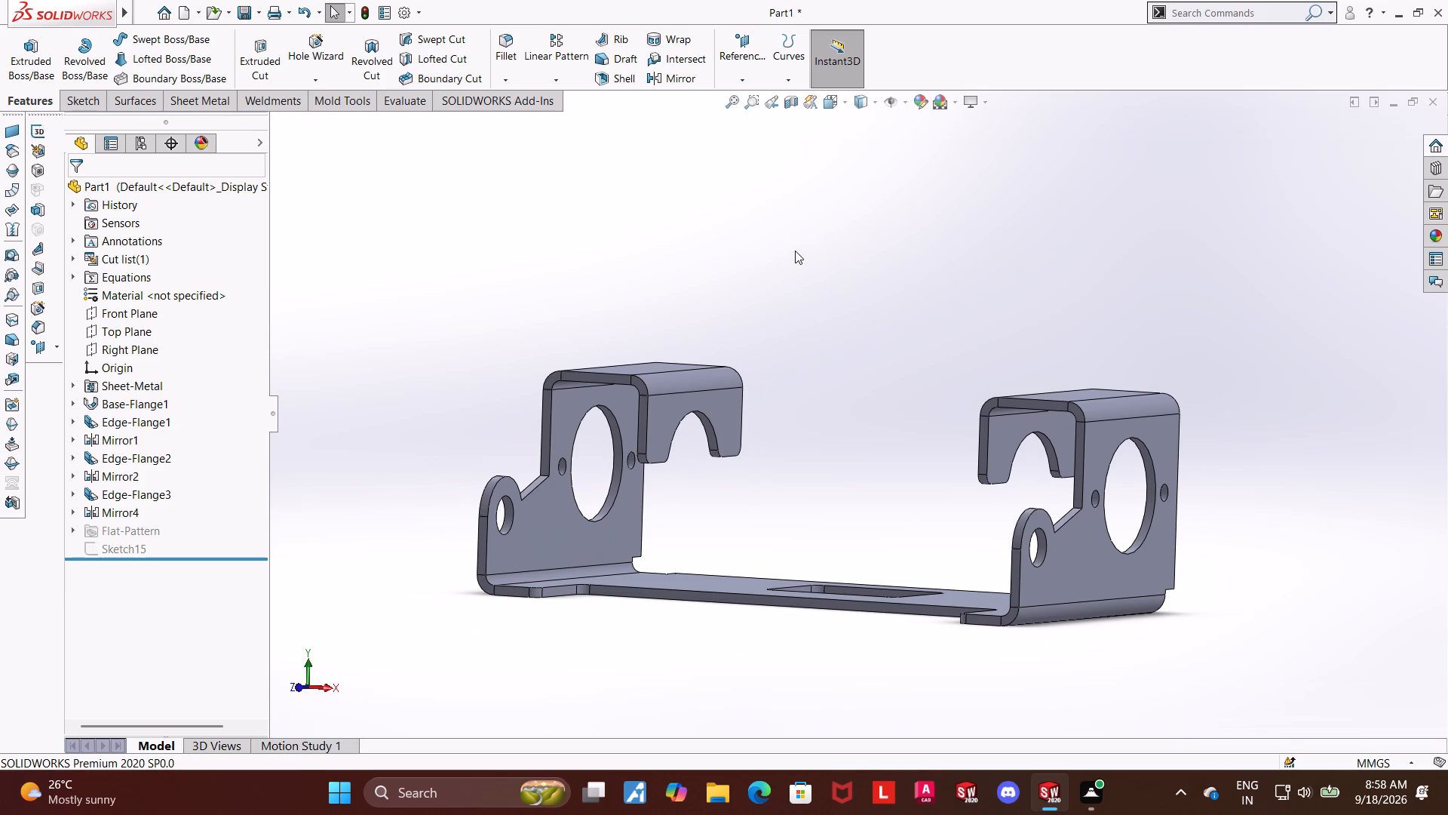
pyautogui.scroll(1, 1010, 344)
pyautogui.moveTo(1004, 344); pyautogui.dragTo(997, 344, button='middle')
pyautogui.moveTo(965, 309); pyautogui.dragTo(956, 371, button='middle')
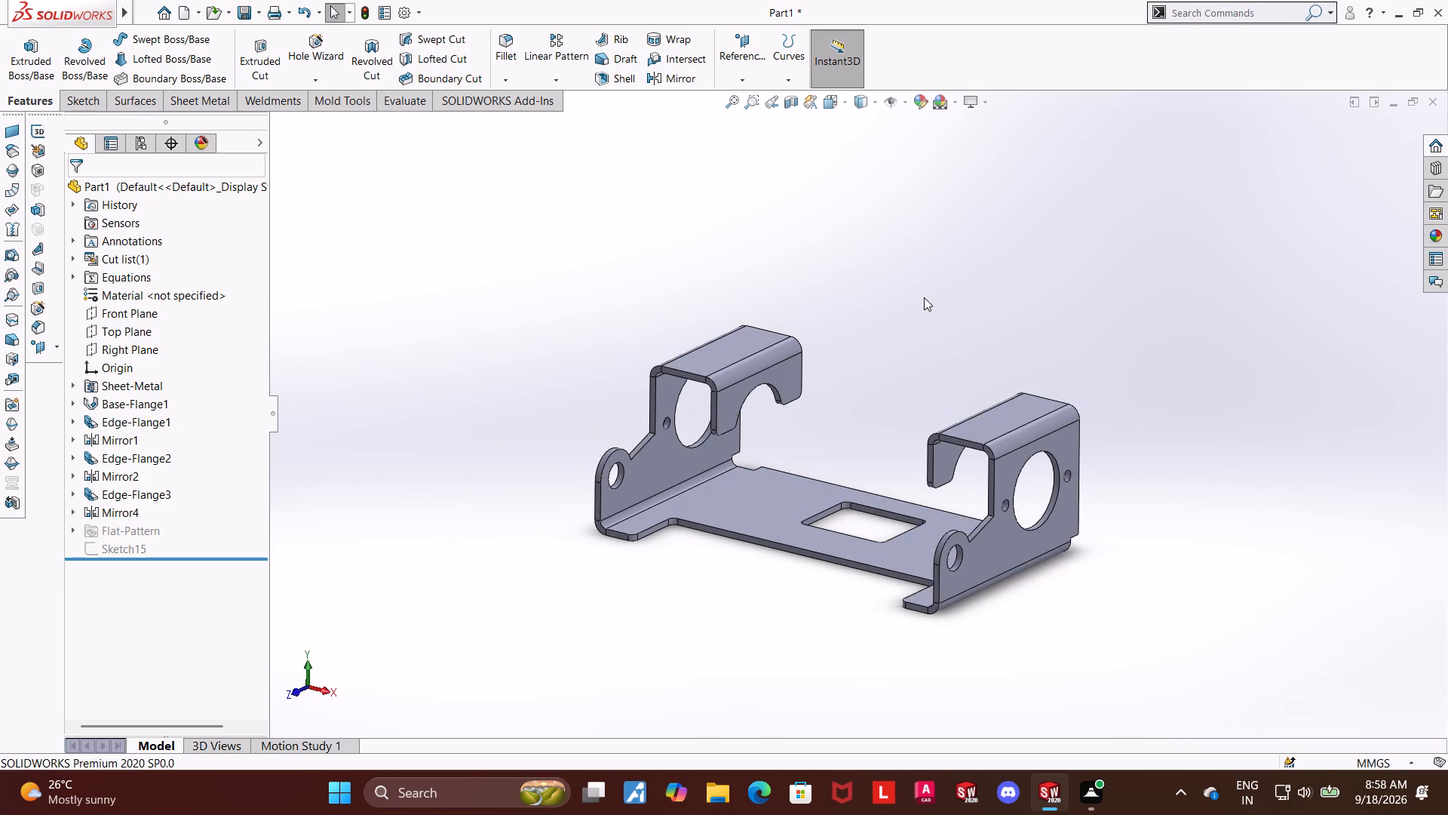
pyautogui.moveTo(919, 303); pyautogui.dragTo(918, 329, button='middle')
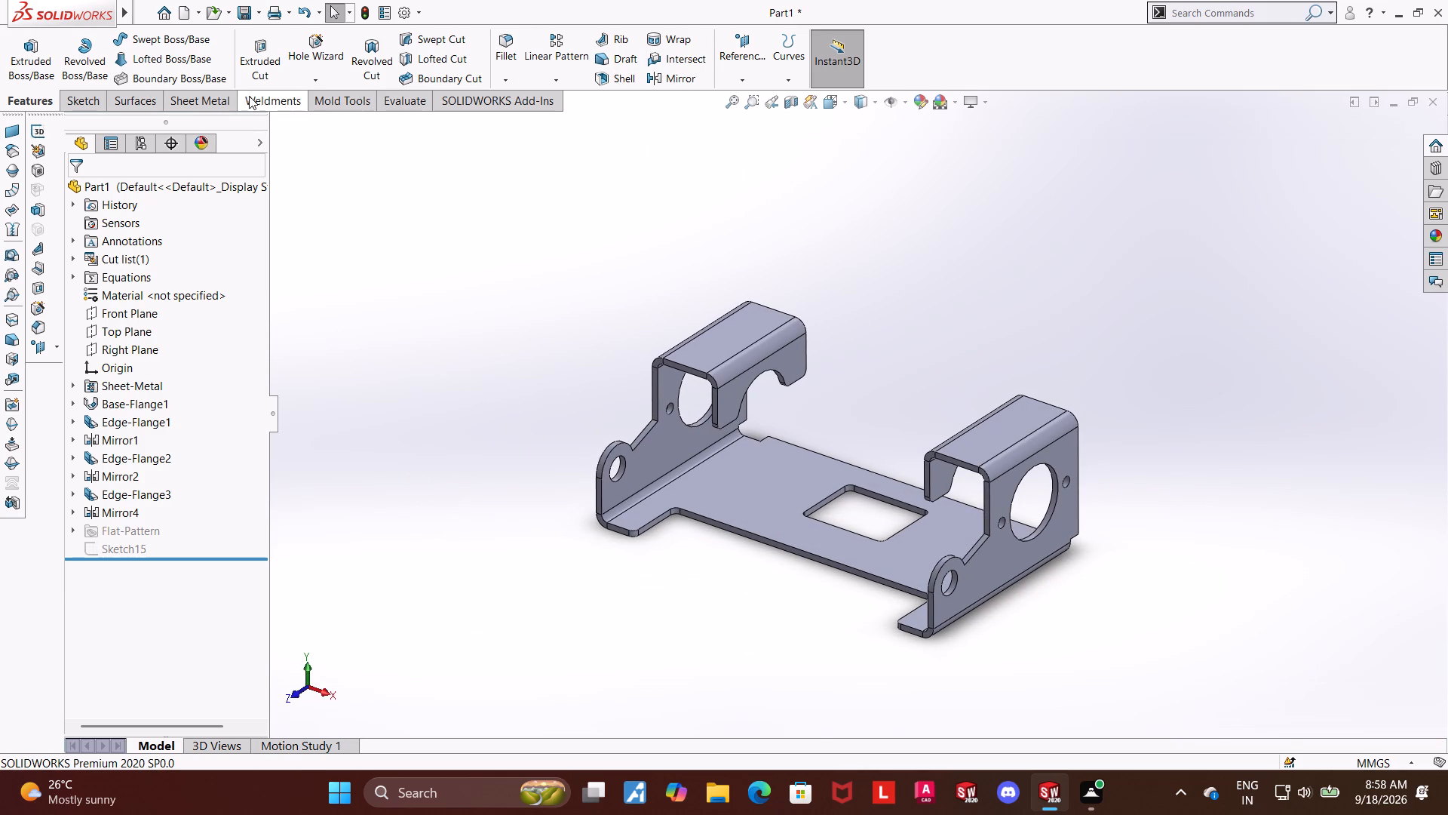
pyautogui.click(229, 95)
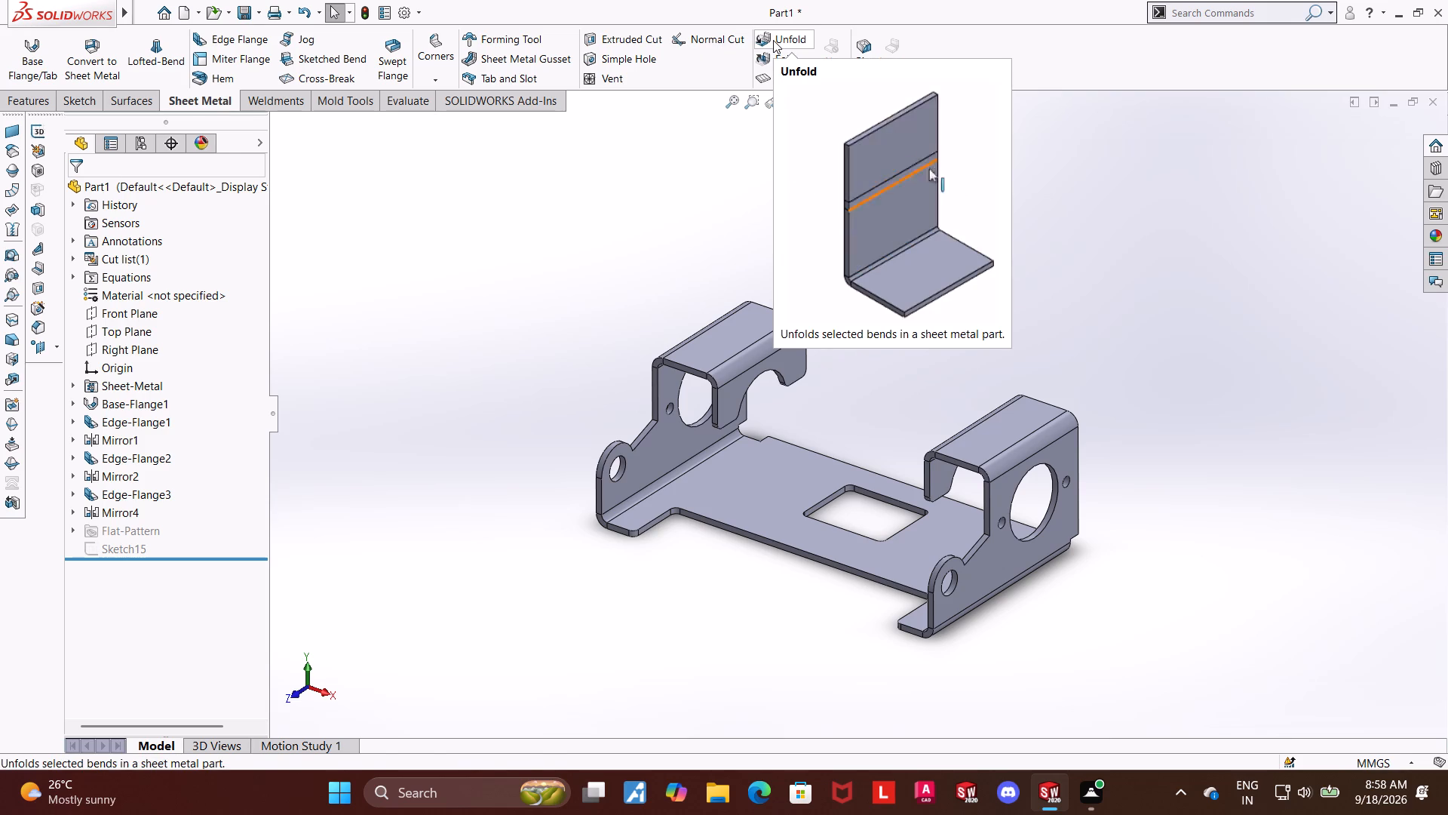
pyautogui.click(773, 40)
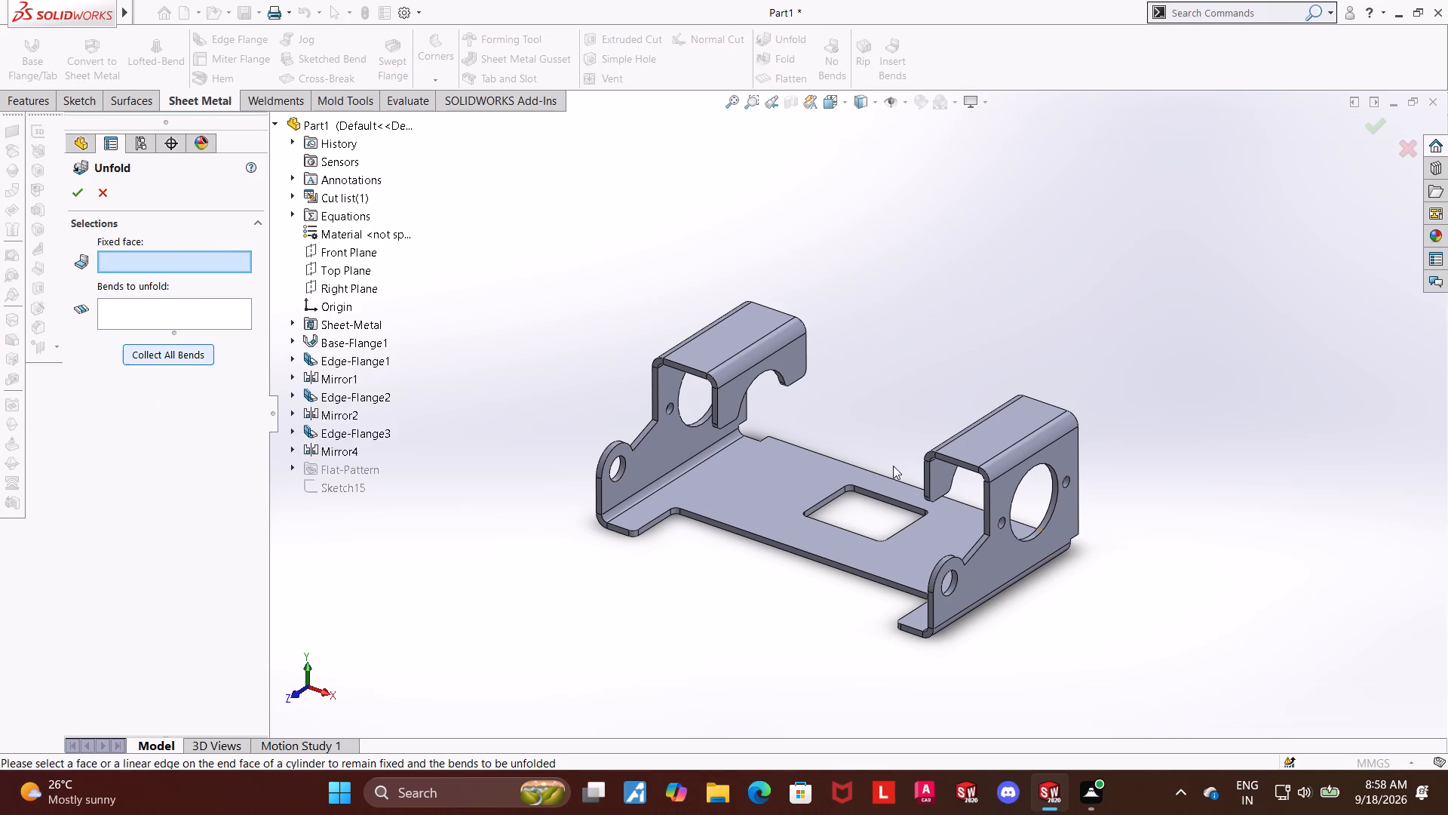
pyautogui.click(788, 482)
pyautogui.click(190, 356)
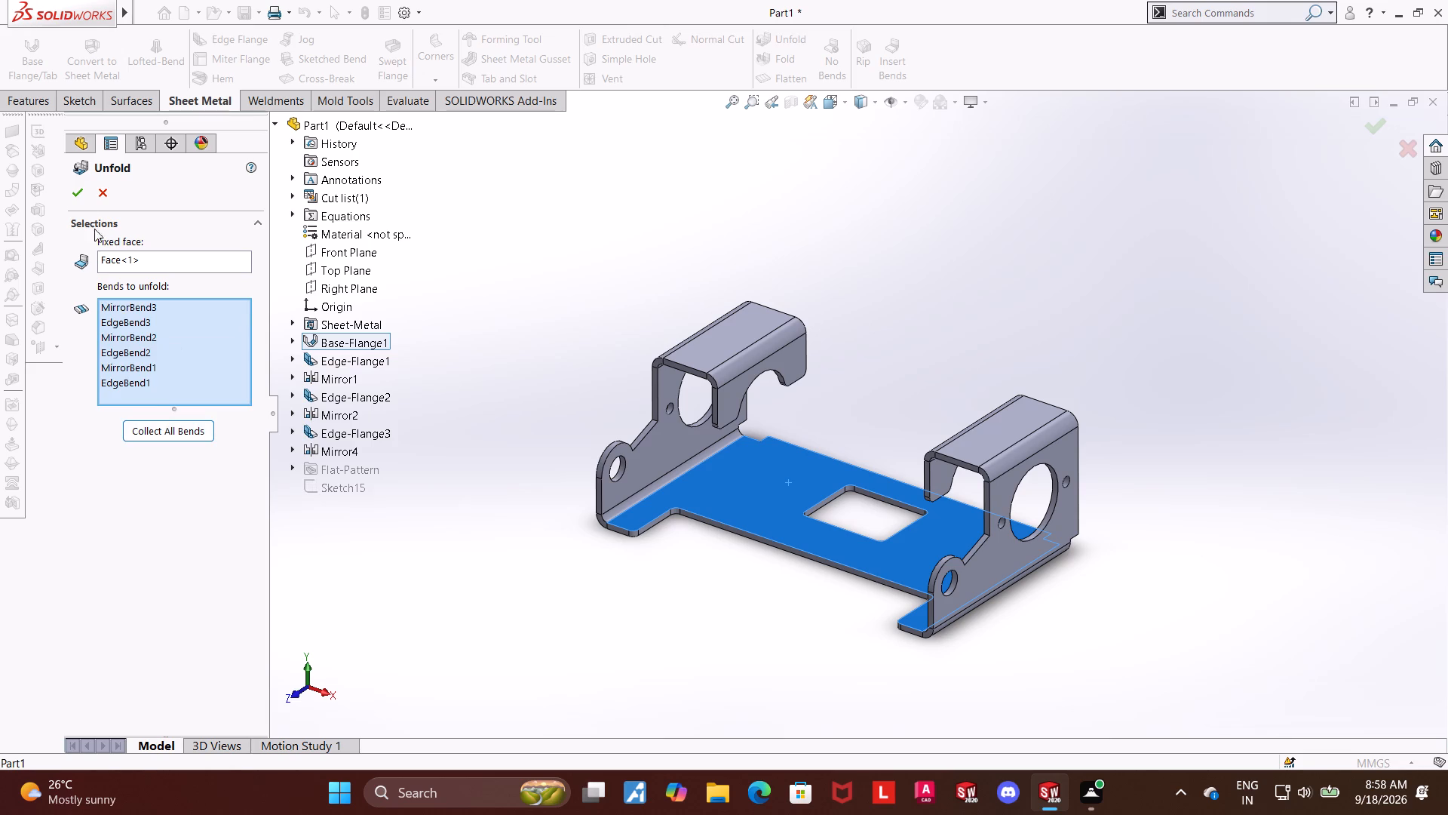
pyautogui.click(83, 195)
pyautogui.click(581, 589)
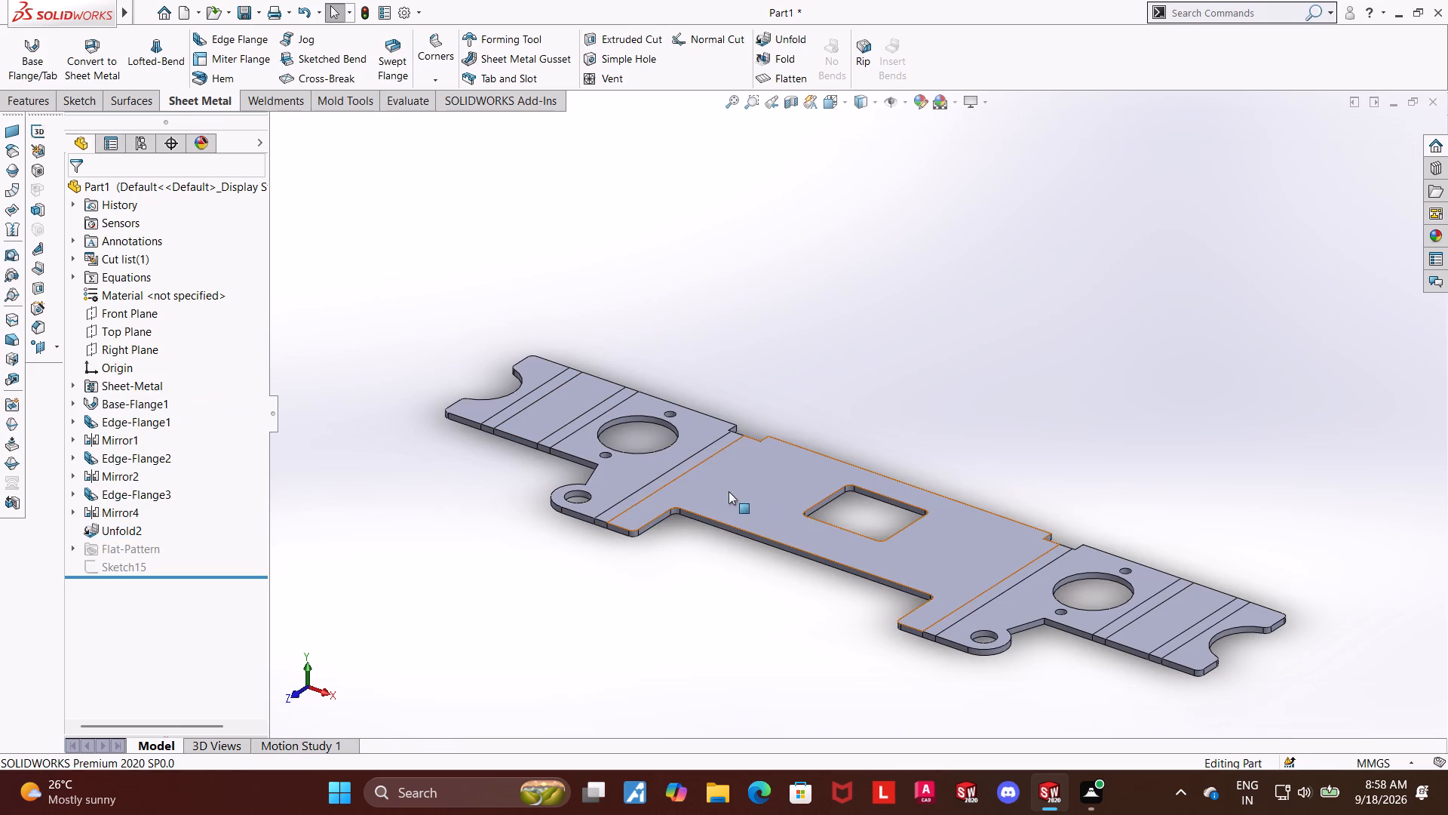
# Start a sketch on the base plate's top face and draw a corner rectangle about 14.5 by 9.3 mm across the bend beside the -X side.
pyautogui.rightClick(761, 483)
pyautogui.click(803, 388)
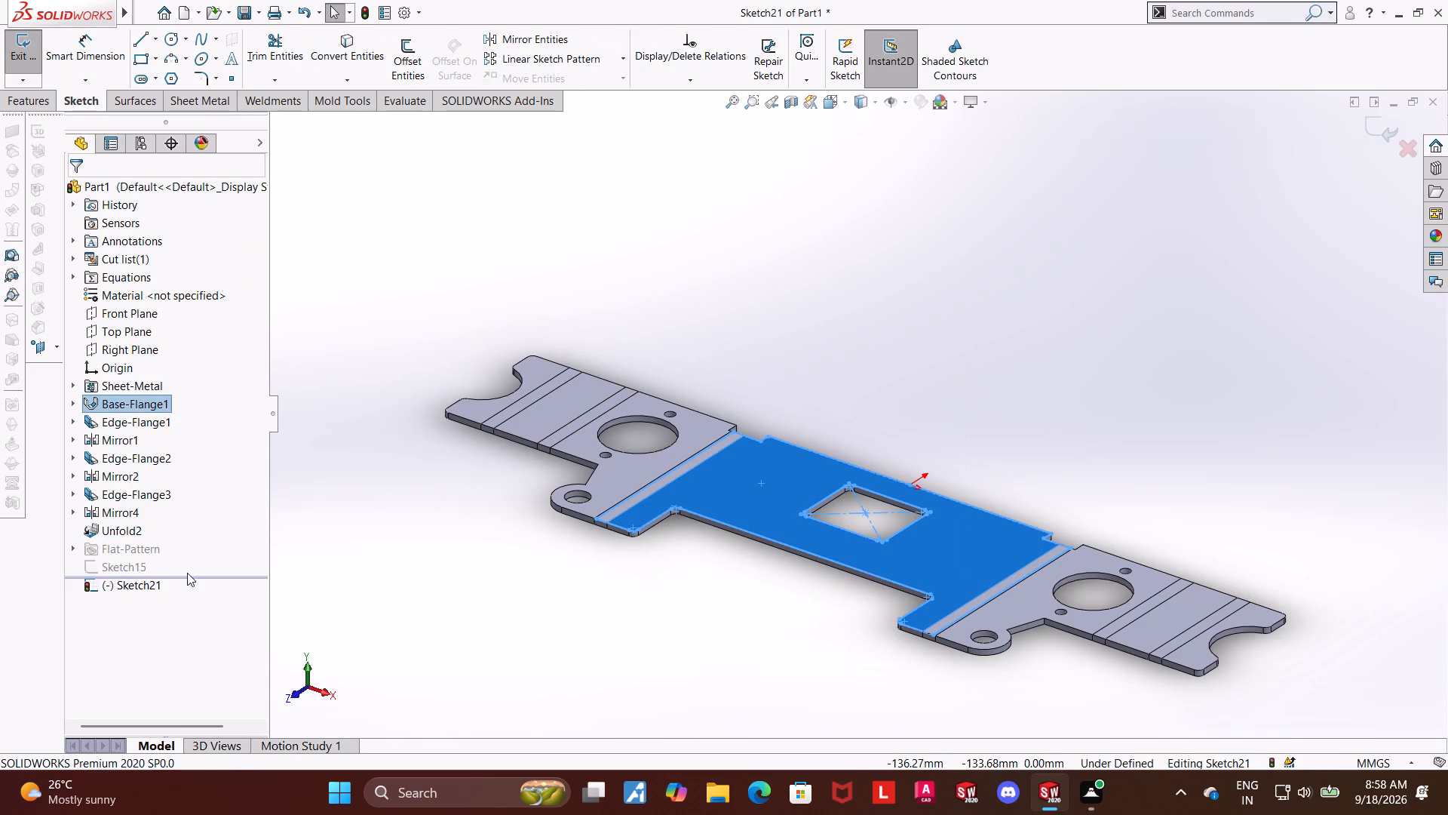
pyautogui.click(154, 584)
pyautogui.click(183, 561)
pyautogui.scroll(-2, 909, 350)
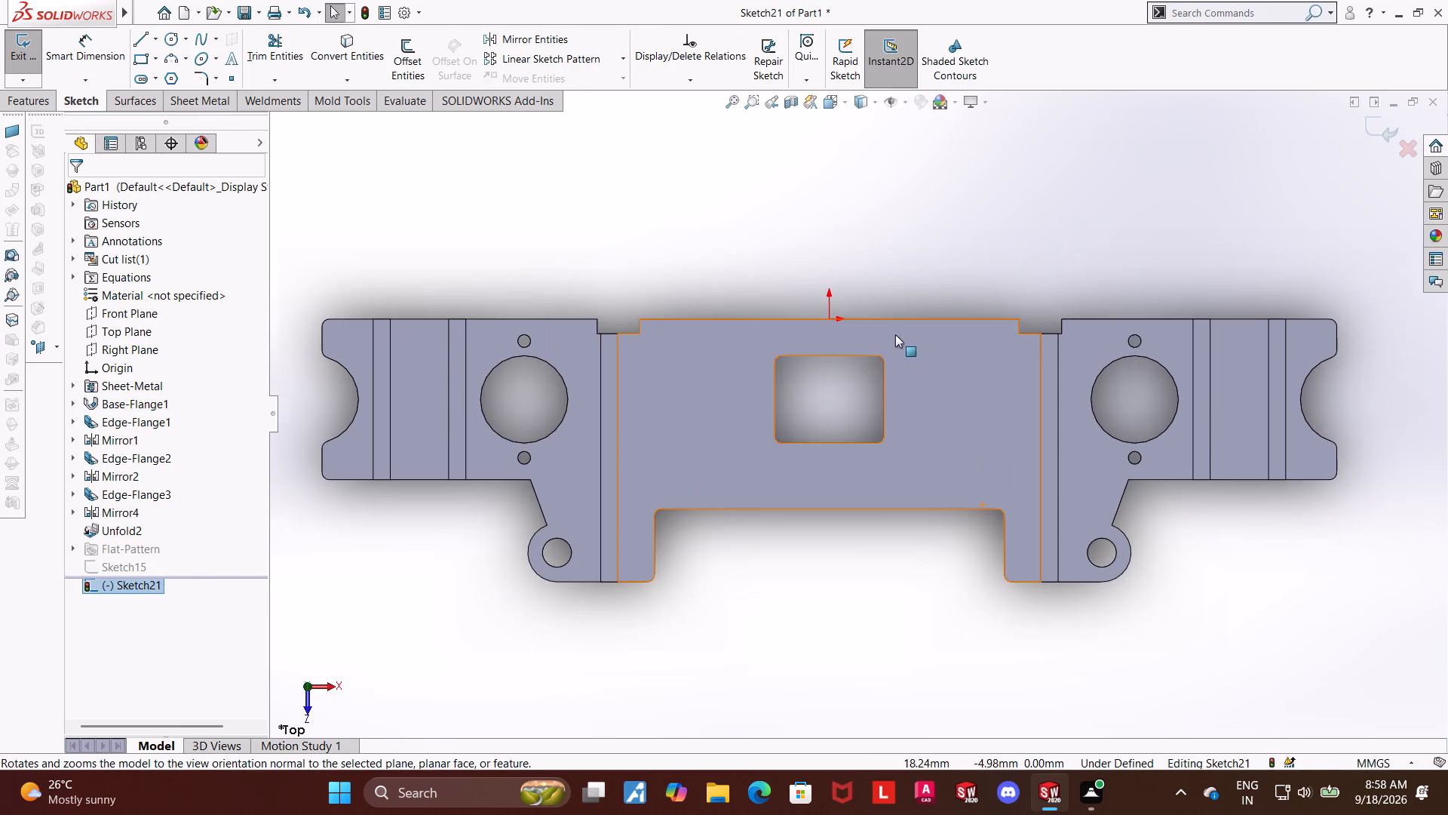
pyautogui.scroll(-2, 520, 211)
pyautogui.scroll(-2, 718, 321)
pyautogui.scroll(3, 355, 200)
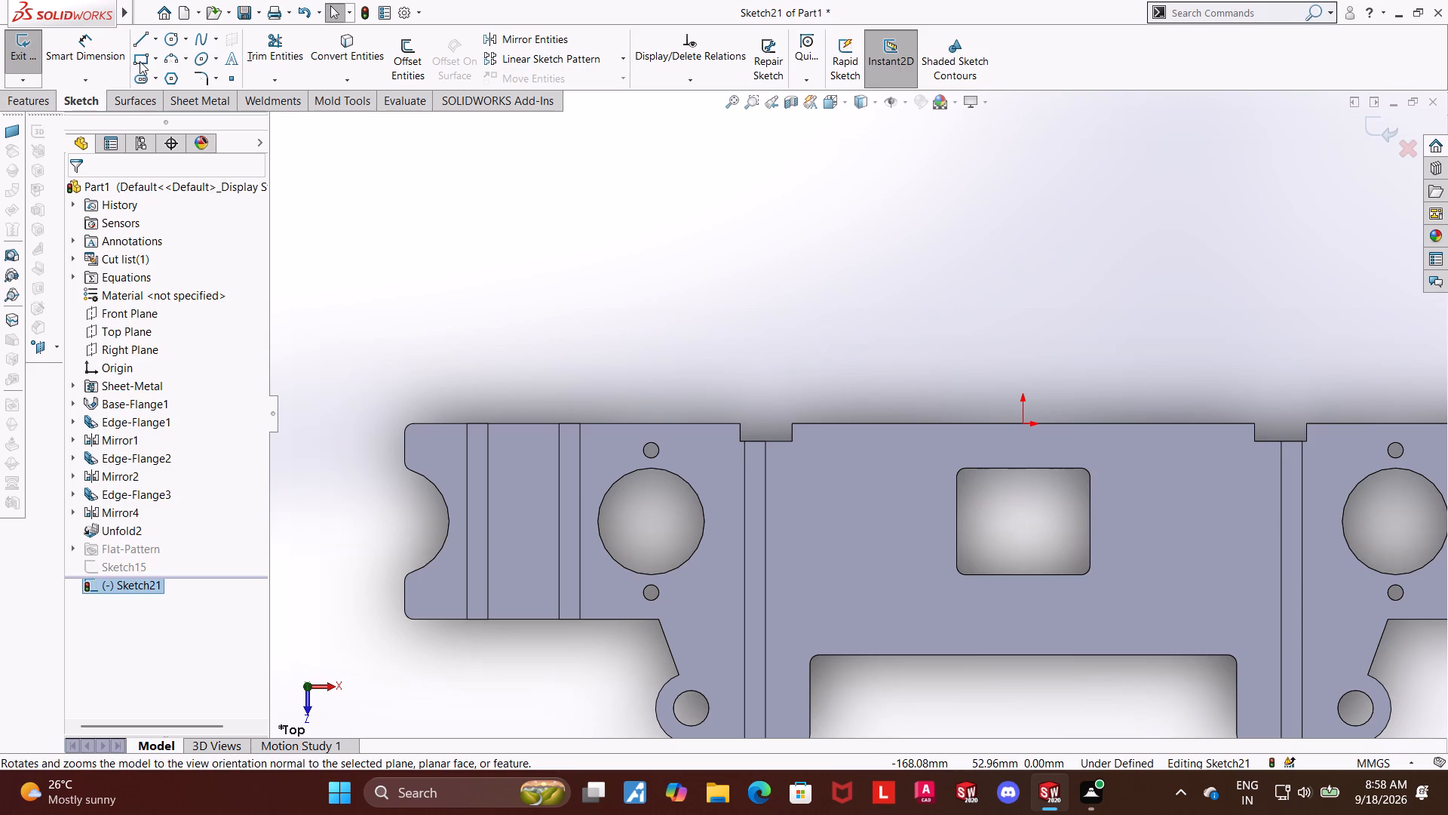
pyautogui.click(140, 61)
pyautogui.scroll(-4, 912, 511)
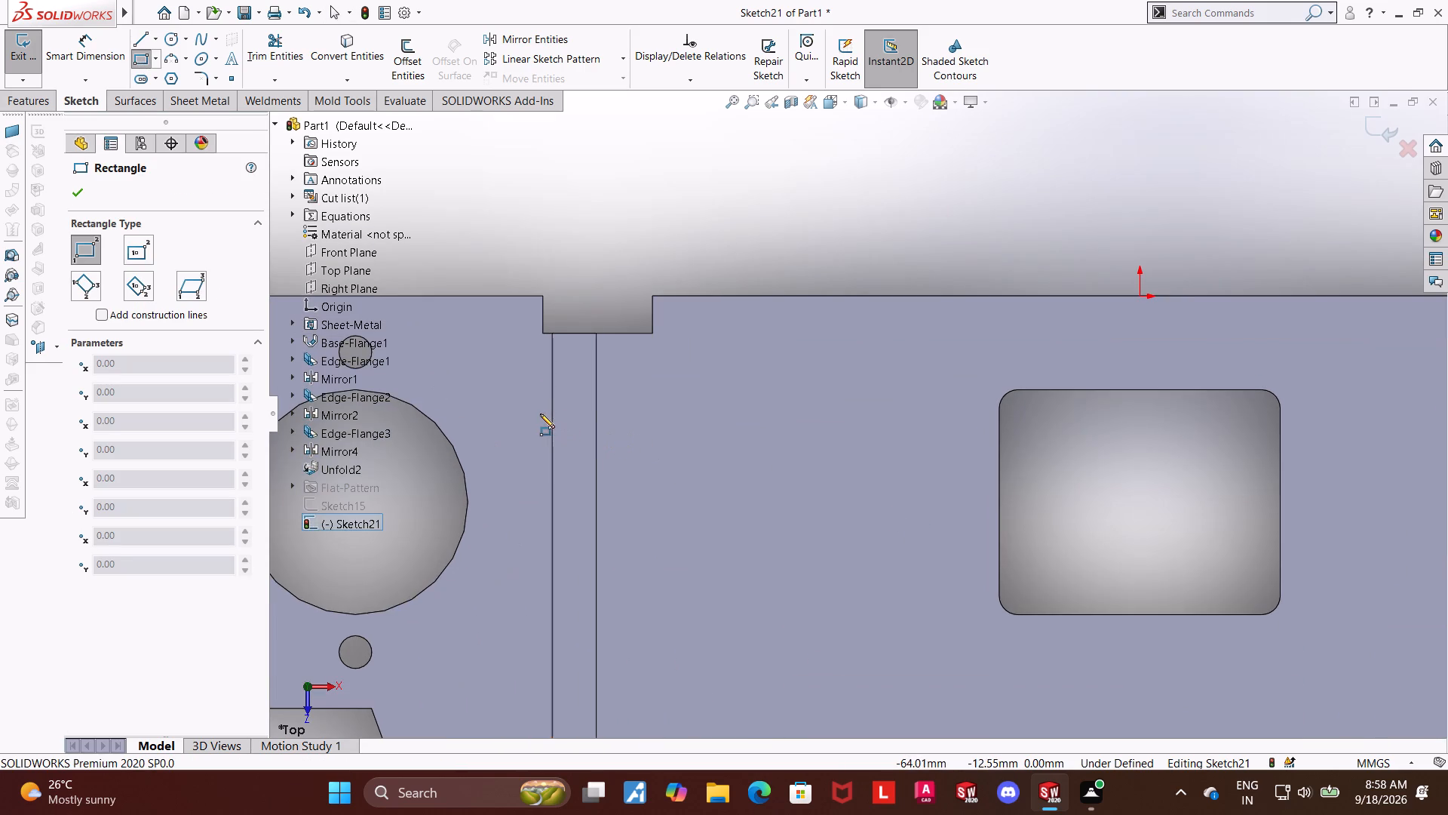
pyautogui.click(539, 414)
pyautogui.click(675, 500)
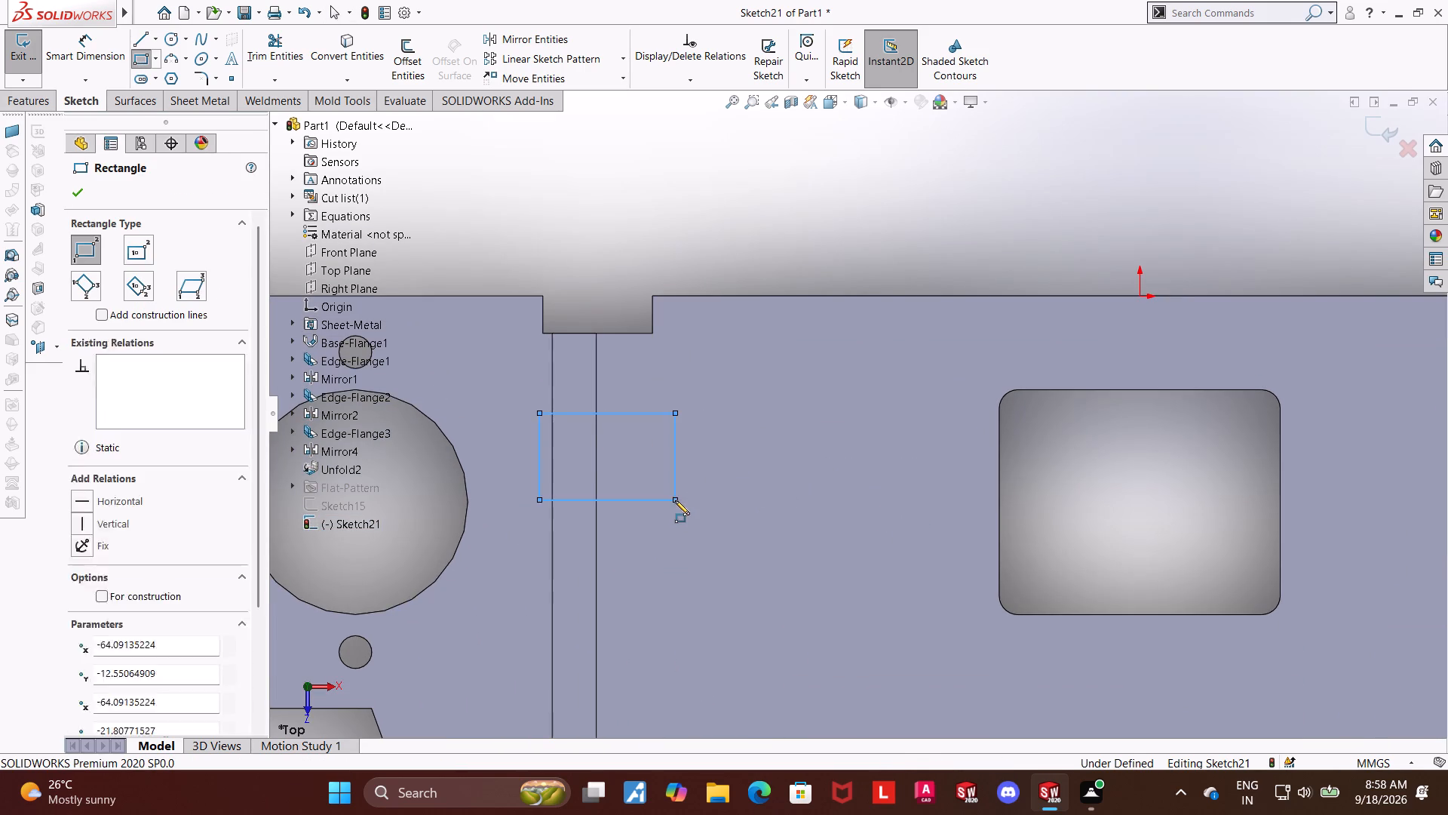
pyautogui.press('Escape')
pyautogui.press('Escape')
# Draw a 180° three-point arc of about 4.63 mm radius on the rectangle's end facing the central cutout.
pyautogui.click(167, 53)
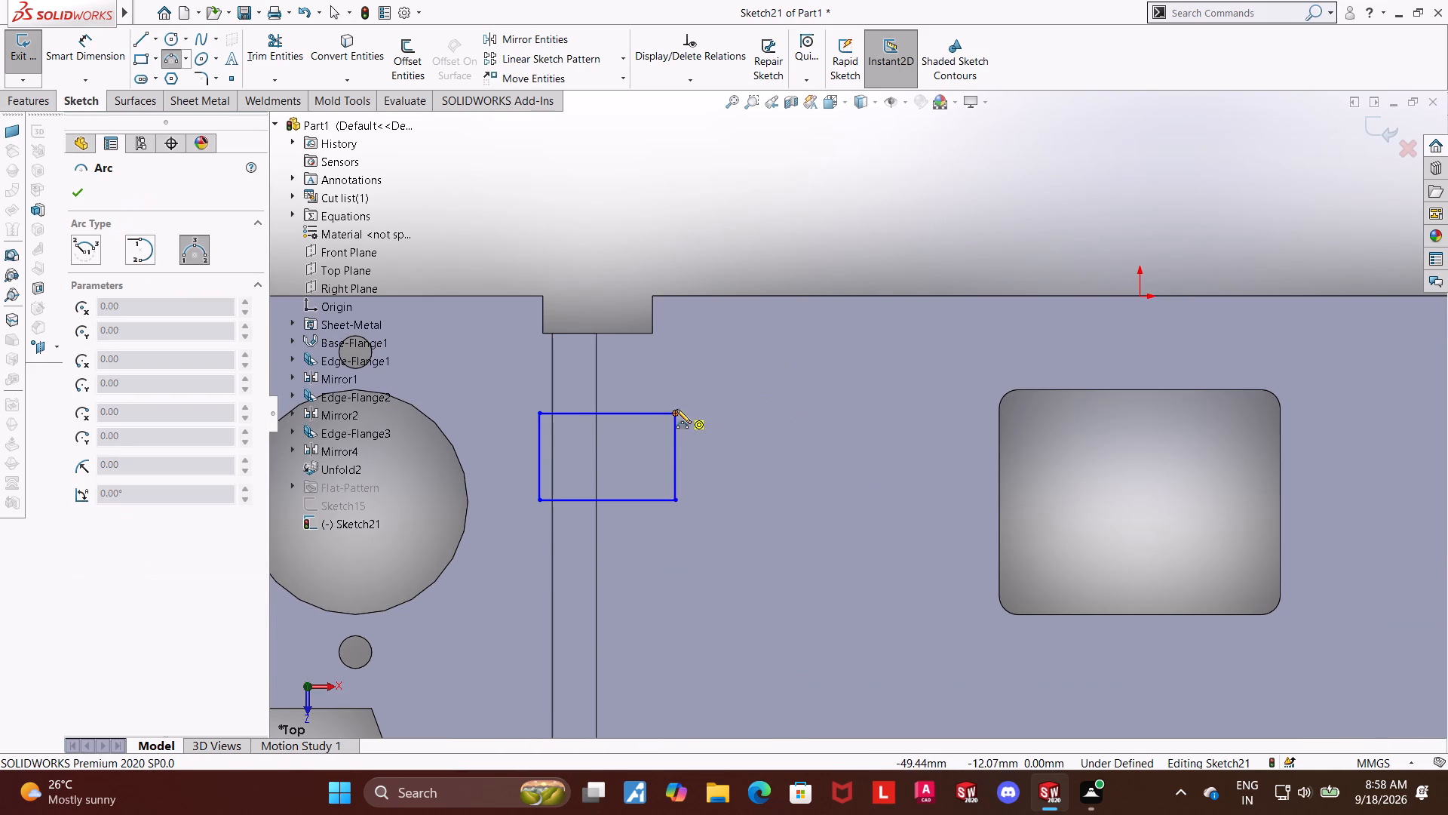
pyautogui.click(676, 409)
pyautogui.click(674, 499)
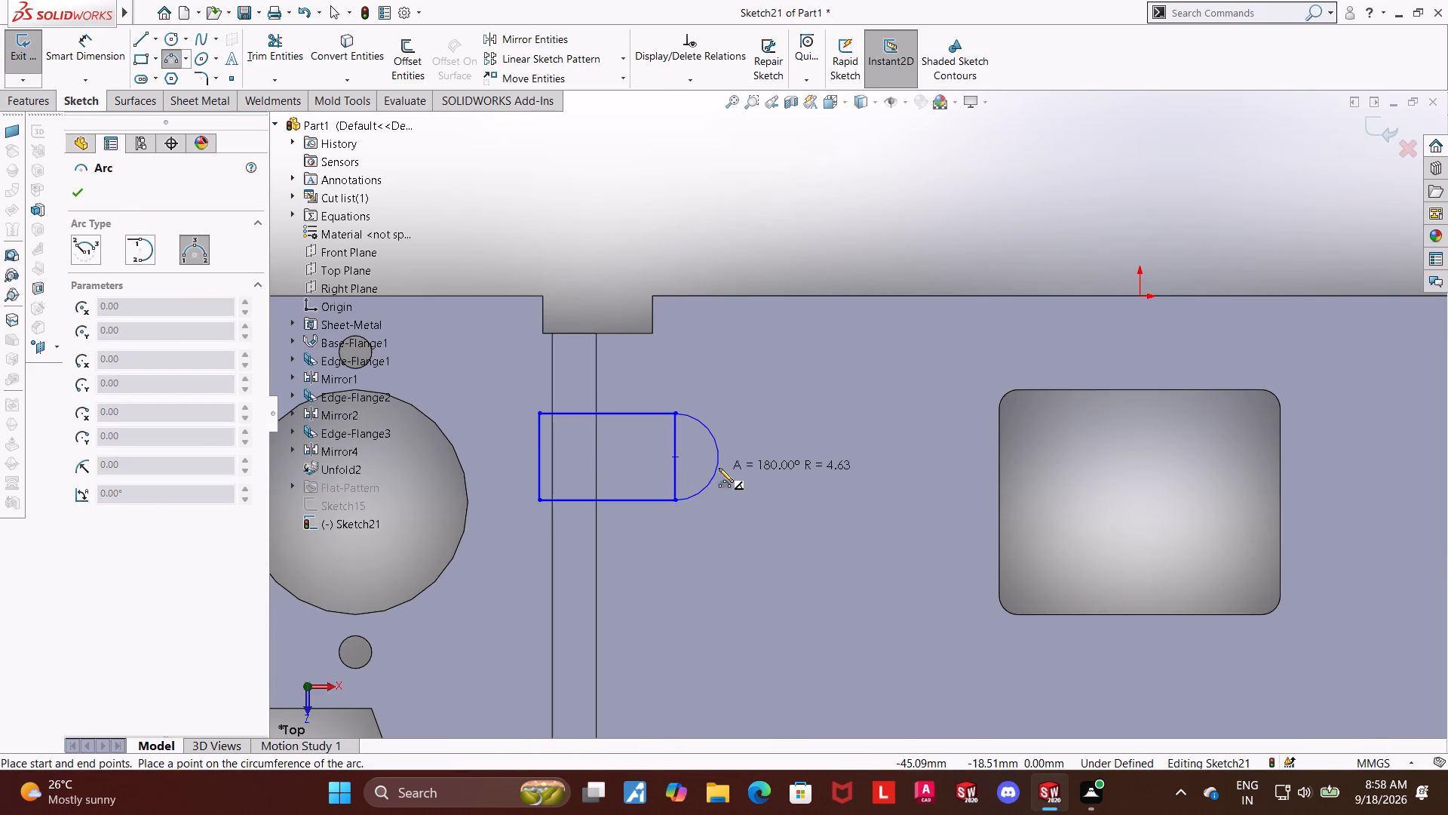
pyautogui.click(719, 468)
pyautogui.press('Escape')
pyautogui.press('Escape')
pyautogui.press('Escape')
# Trim the rectangle's vertical line between the arc's endpoints to leave a single round-ended profile.
pyautogui.click(285, 47)
pyautogui.scroll(-2, 696, 483)
pyautogui.moveTo(708, 457); pyautogui.dragTo(708, 458)
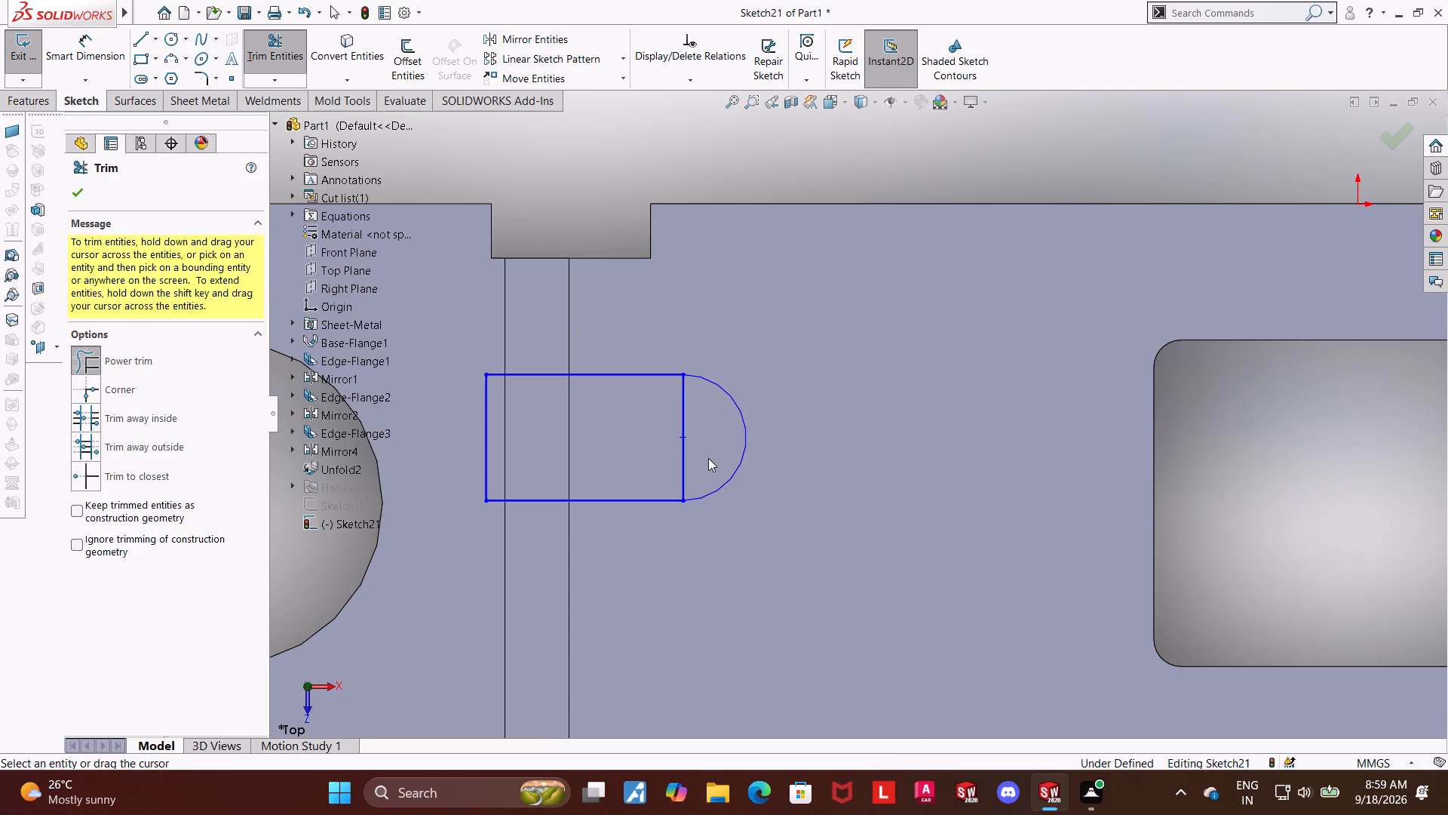
pyautogui.moveTo(708, 458); pyautogui.dragTo(654, 471)
pyautogui.press('Escape')
# Dimension the spacing between the round-ended profile's two horizontal lines as 20 mm.
pyautogui.click(100, 66)
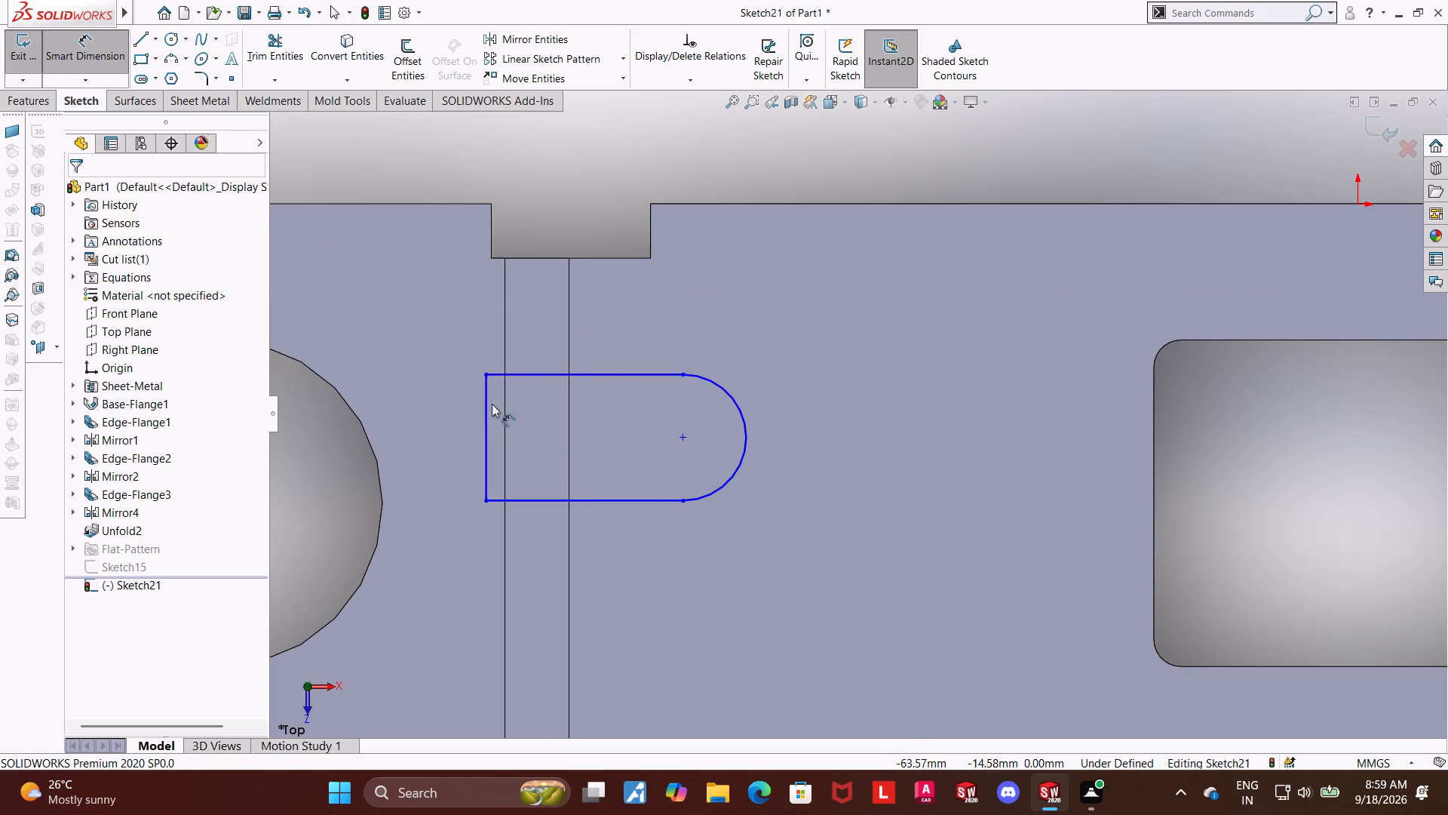
pyautogui.click(511, 380)
pyautogui.click(517, 377)
pyautogui.click(533, 501)
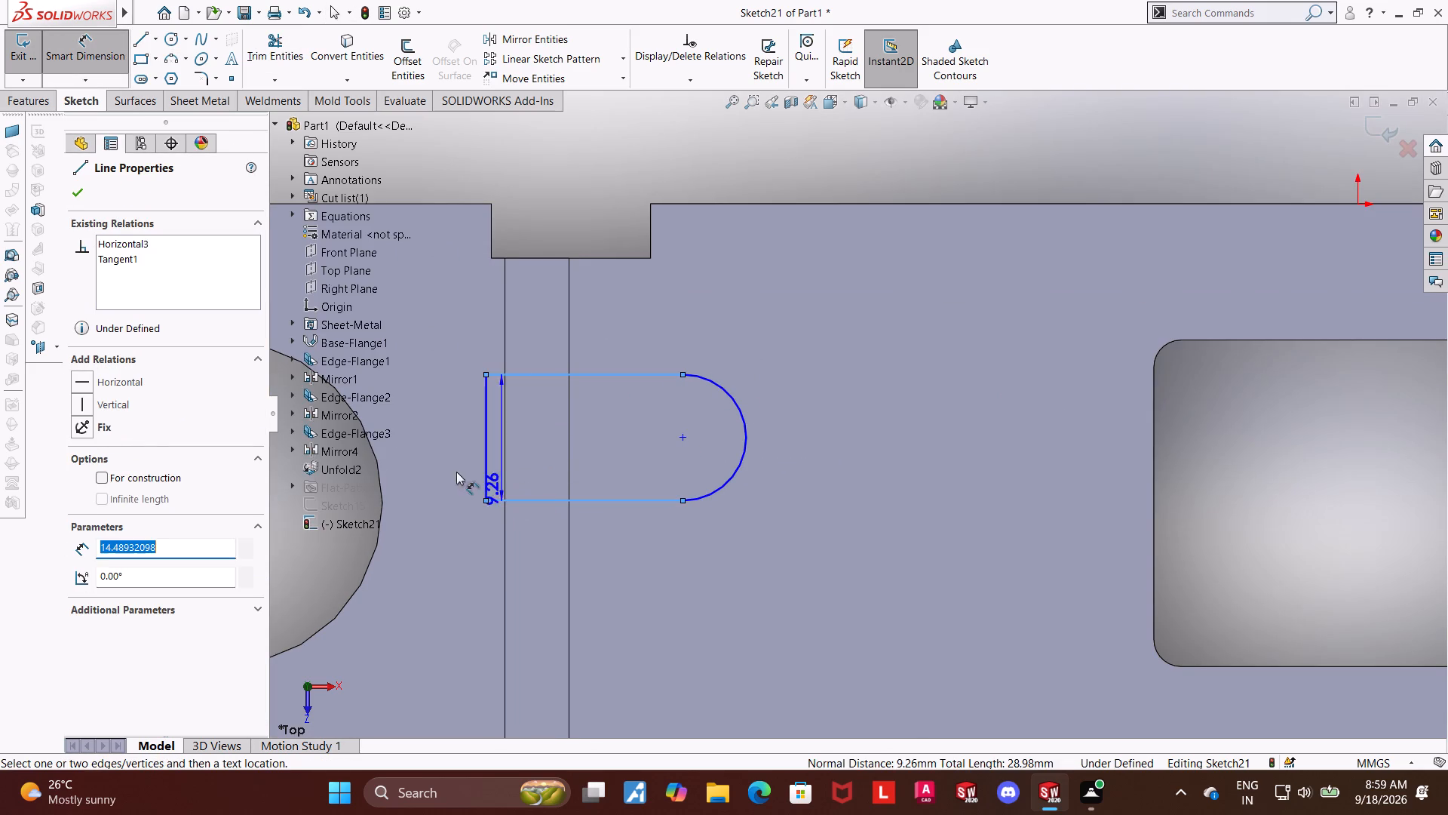
pyautogui.click(423, 463)
pyautogui.write('290')
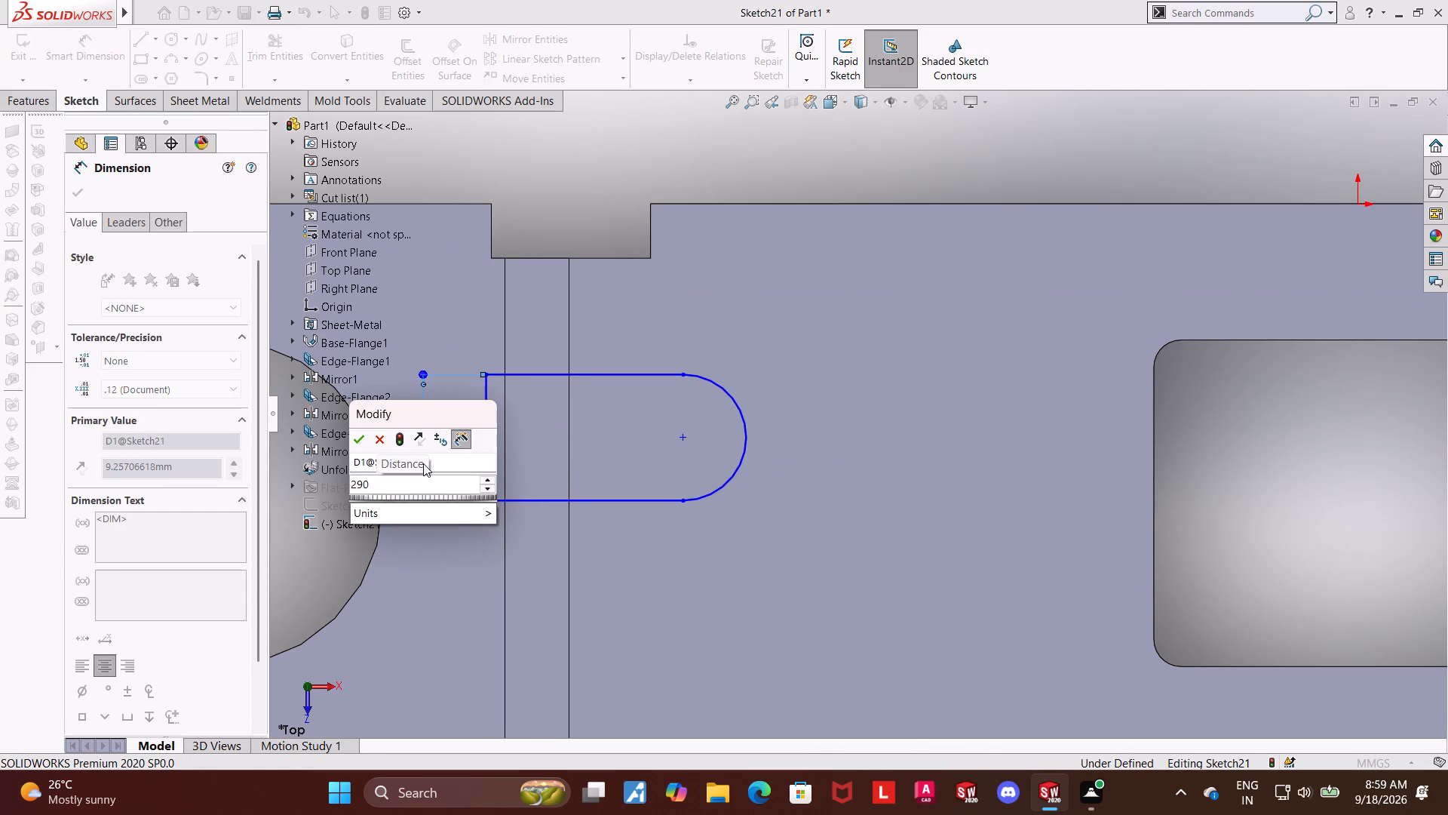
pyautogui.press('BackSpace')
pyautogui.press('BackSpace')
pyautogui.press('0')
pyautogui.press('Return')
pyautogui.press('Escape')
pyautogui.press('Escape')
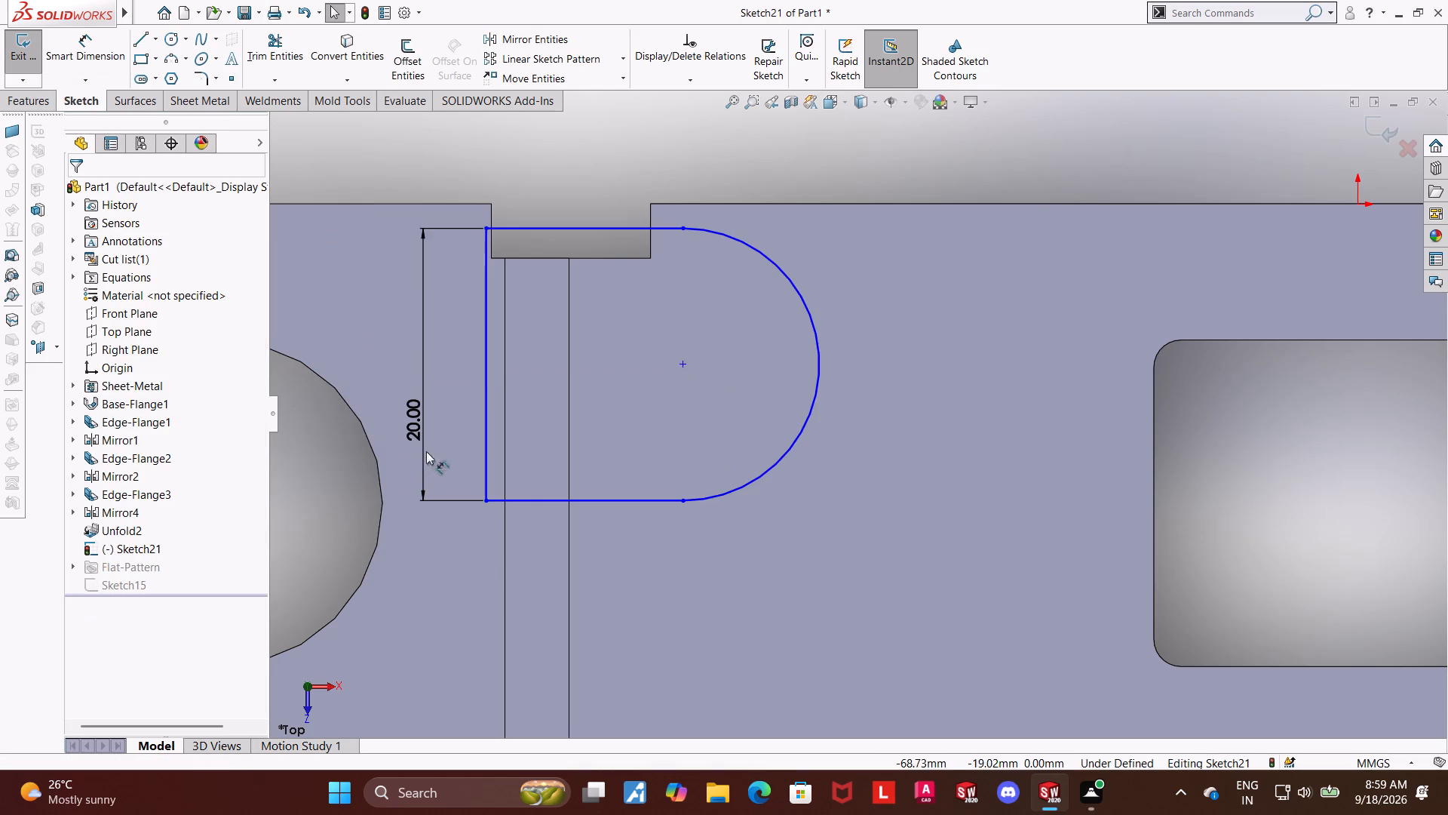
# Dimension the vertical distance from the profile's arc centre to the base plate's long edge as 22 mm.
pyautogui.click(81, 47)
pyautogui.click(686, 366)
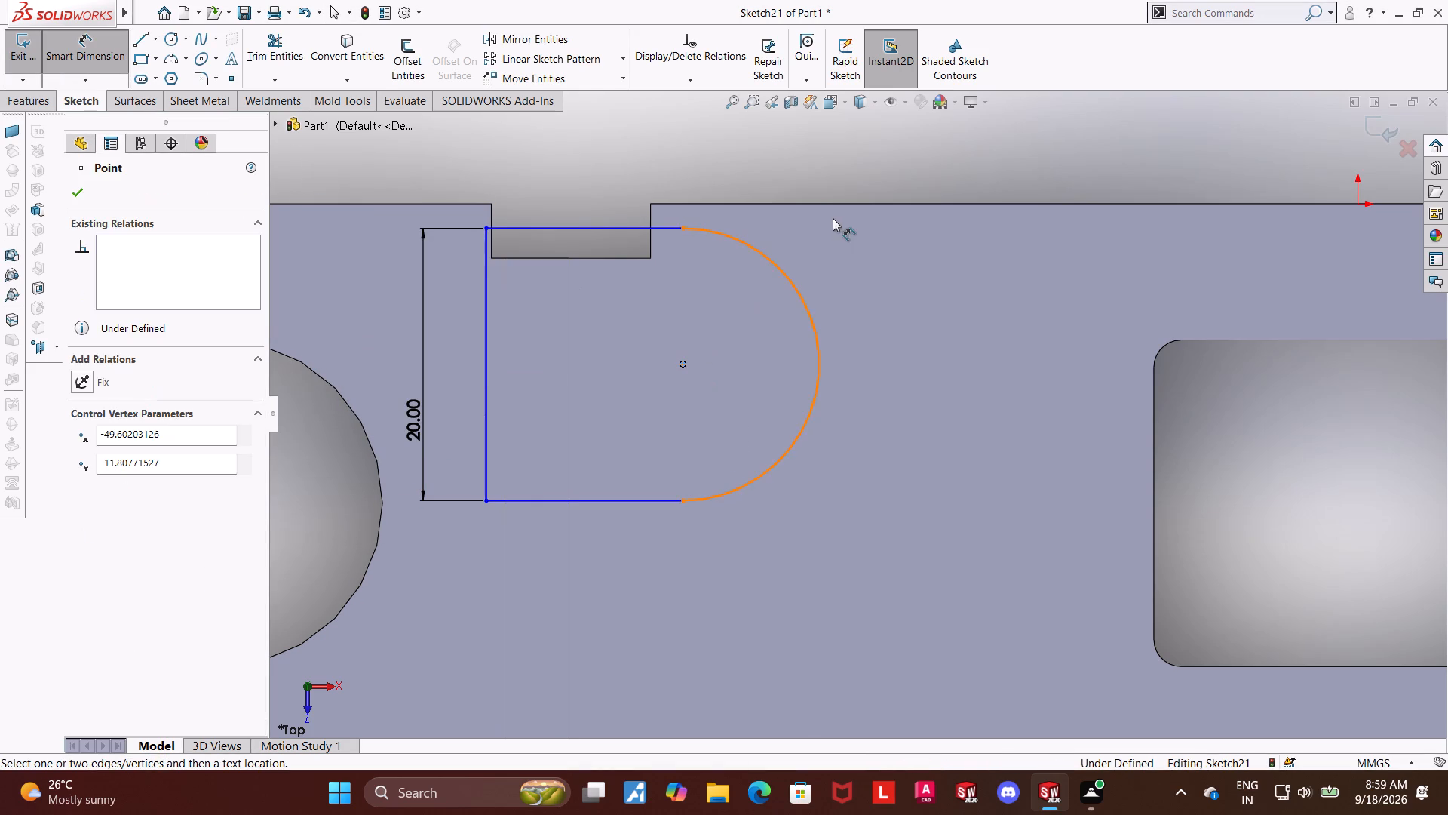
pyautogui.click(837, 206)
pyautogui.click(898, 330)
pyautogui.write('22')
pyautogui.press('Return')
pyautogui.press('Escape')
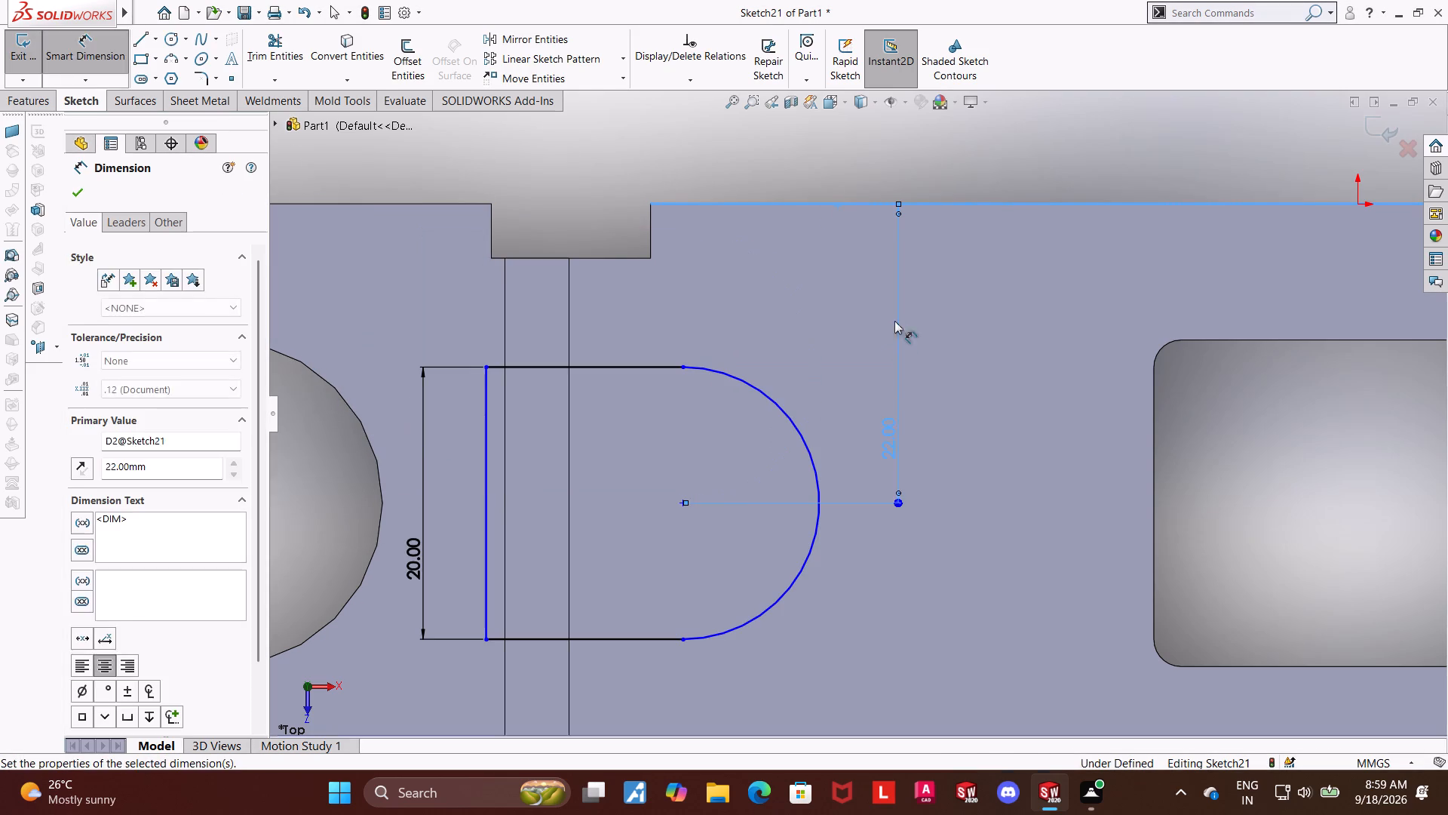
# Dimension the horizontal distance from the arc centre to the bend relief notch's nearer side edge as 4 mm.
pyautogui.click(75, 49)
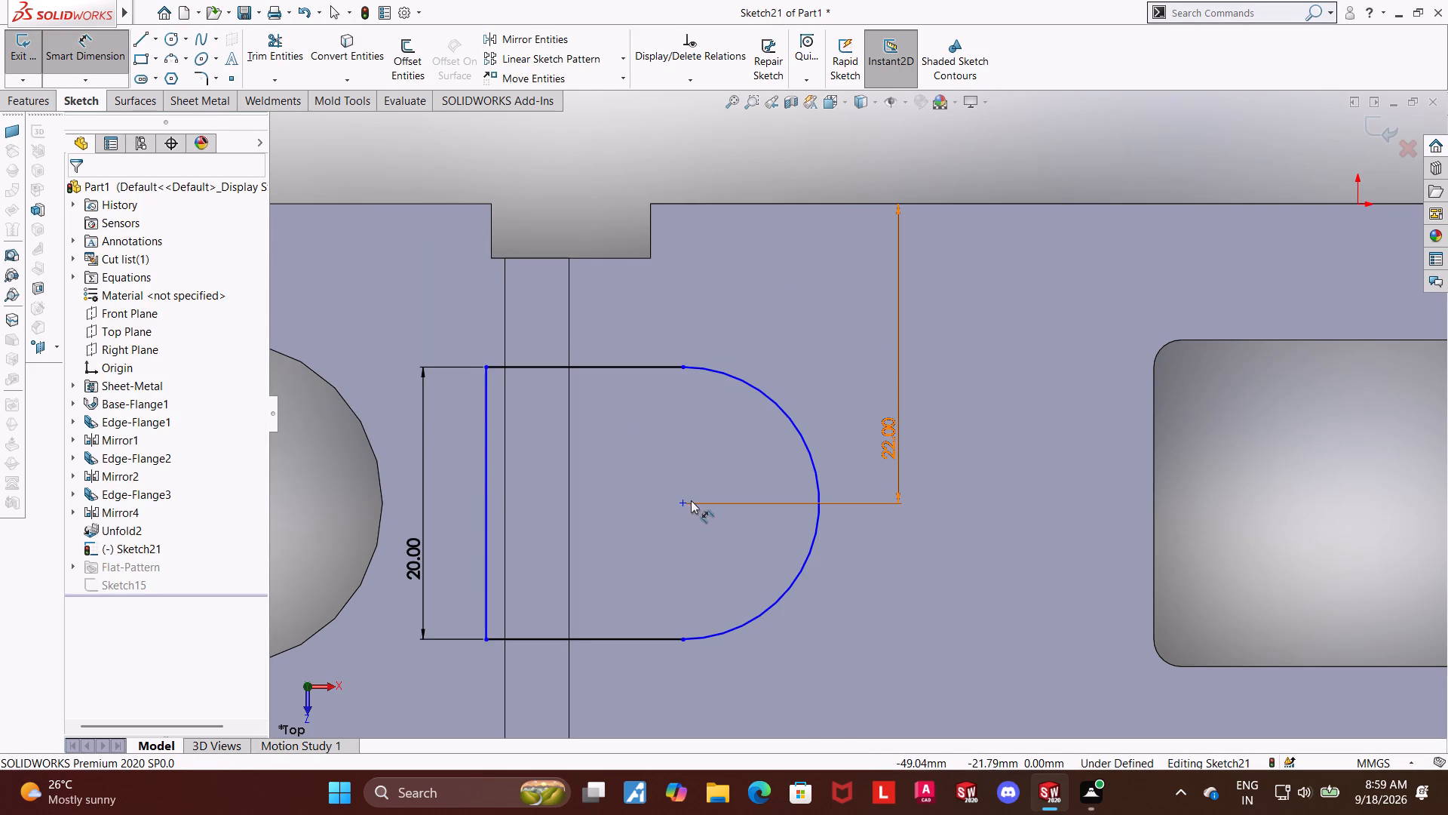
pyautogui.click(682, 503)
pyautogui.click(649, 220)
pyautogui.click(692, 165)
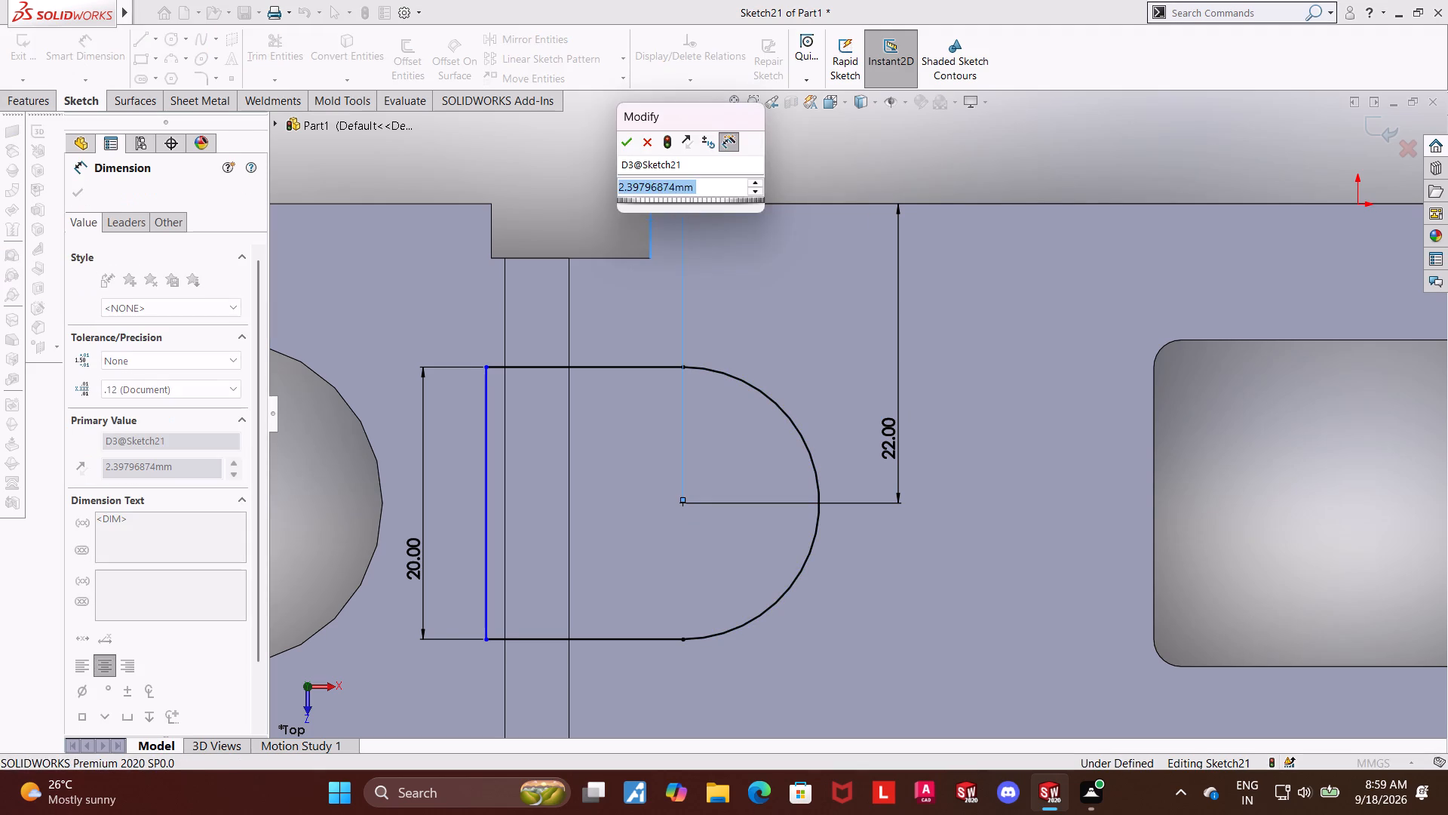
pyautogui.press('4')
pyautogui.press('Return')
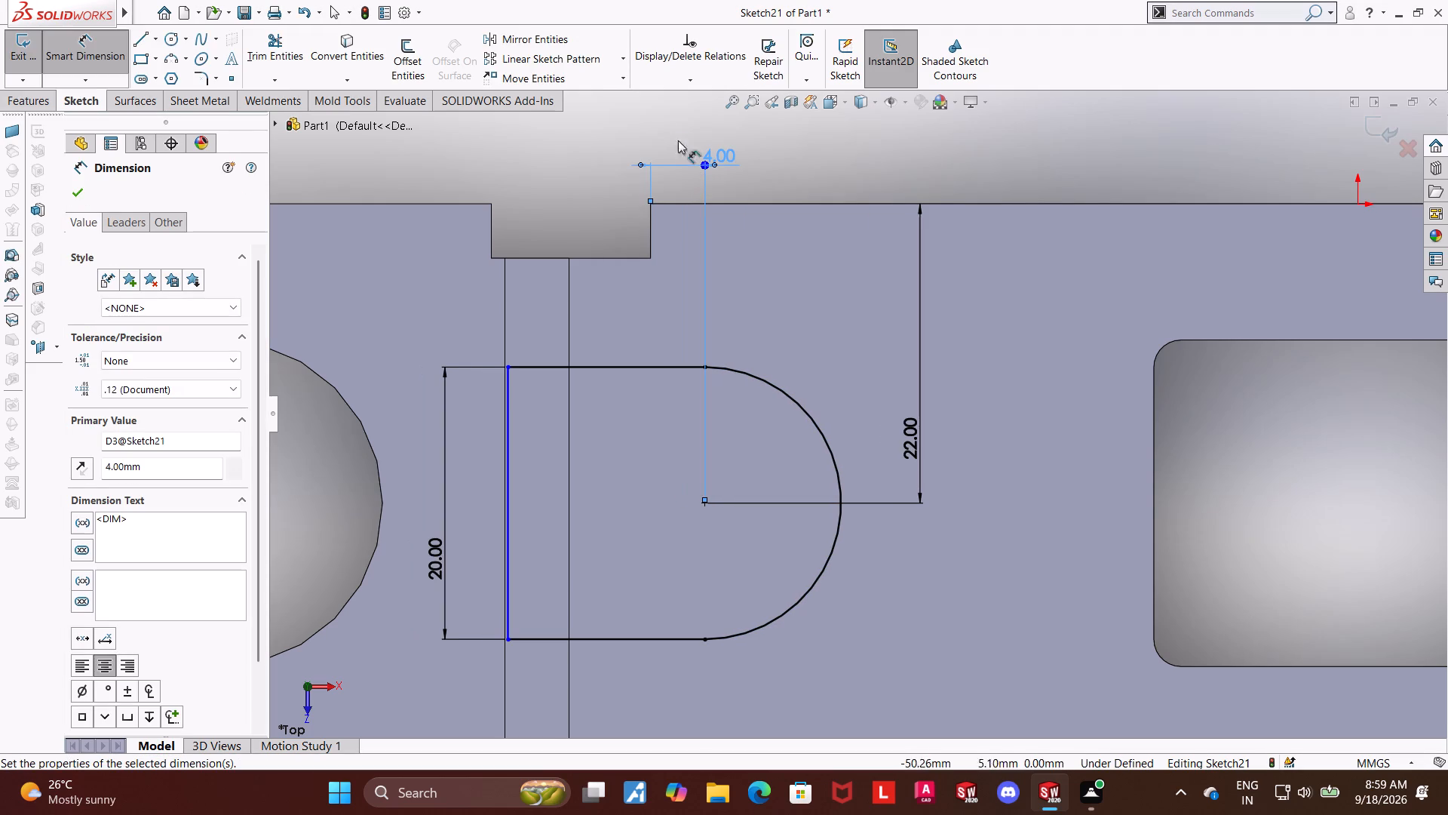
# Set the horizontal distance between the arc centre and the relief notch's side edge to 2 mm.
pyautogui.doubleClick(704, 152)
pyautogui.press('2')
pyautogui.press('Return')
pyautogui.press('Escape')
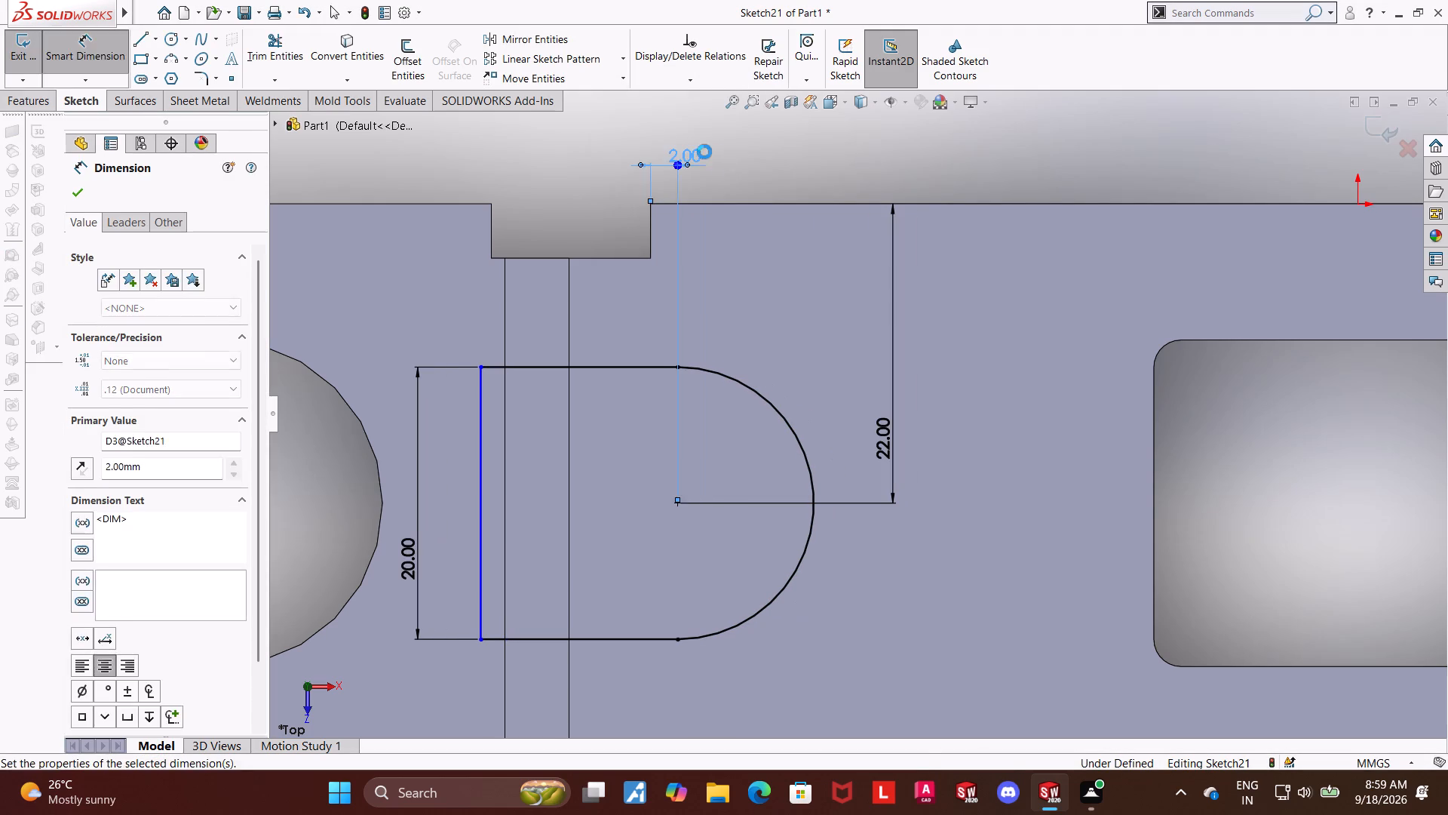
pyautogui.press('Escape')
pyautogui.press('Escape')
# Make the profile's straight end line collinear with the relief notch's outer side edge and exit the sketch.
pyautogui.click(481, 399)
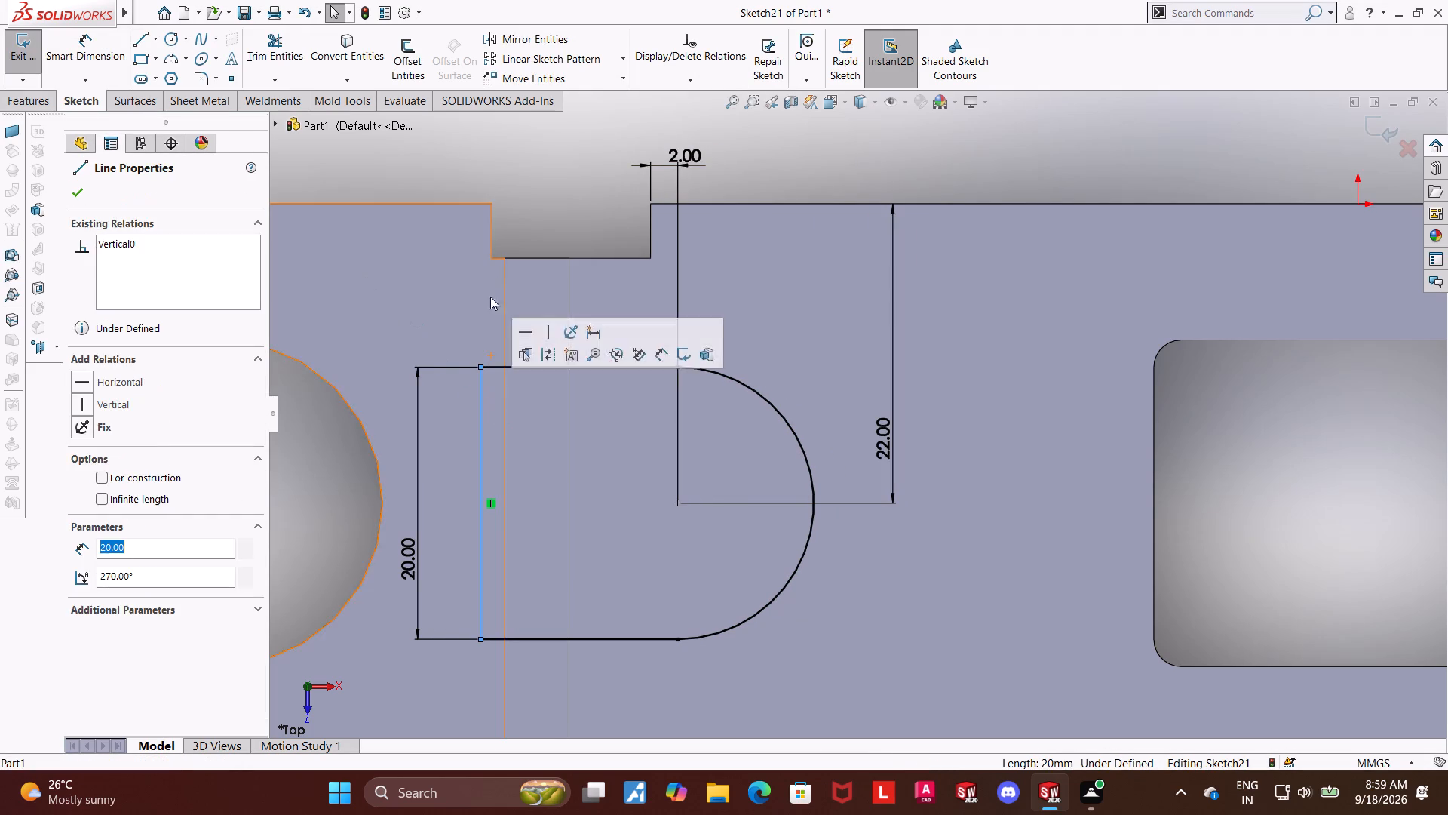
pyautogui.keyDown('ctrl'); pyautogui.click(491, 237); pyautogui.keyUp('ctrl')
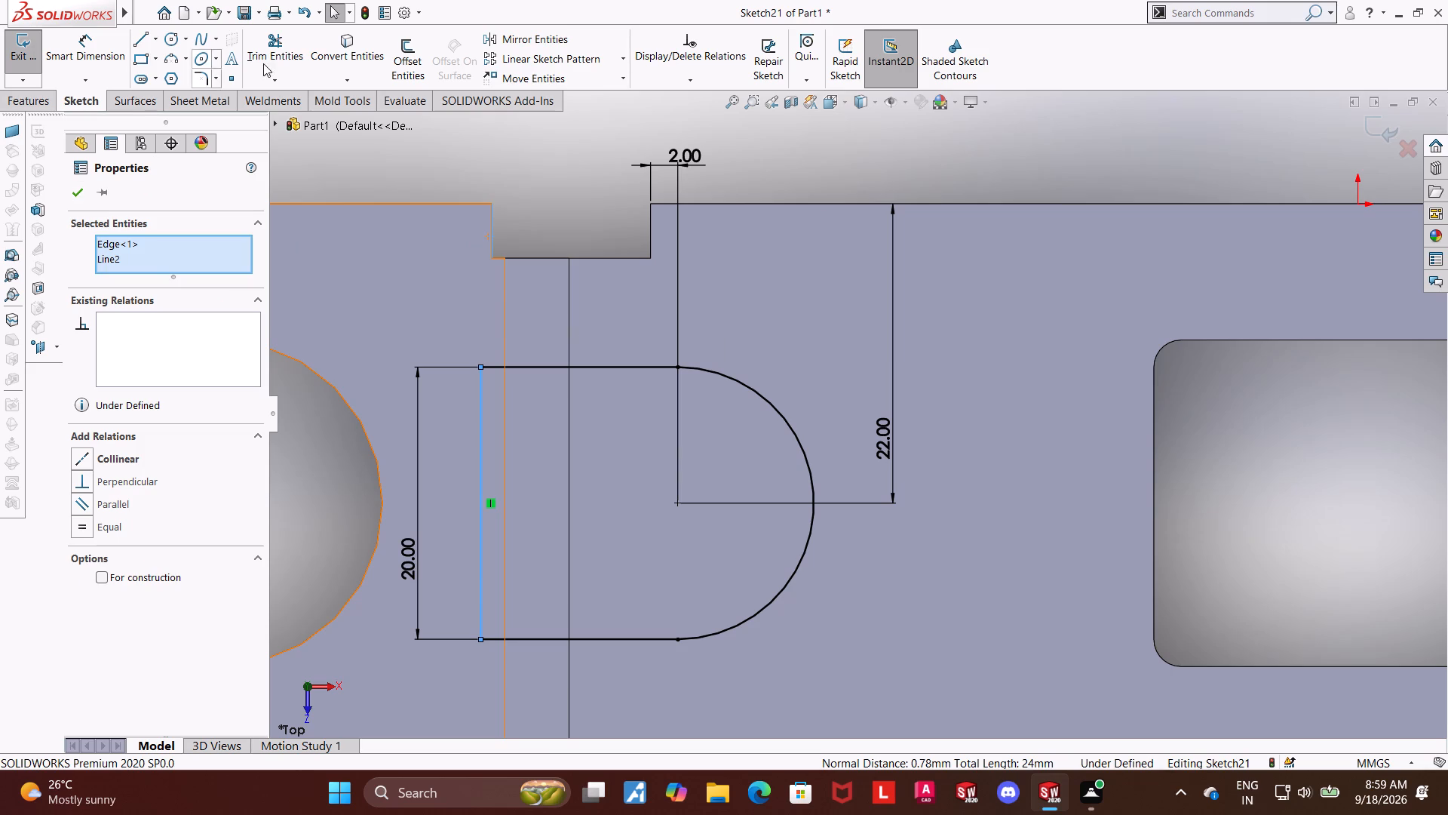
pyautogui.click(85, 460)
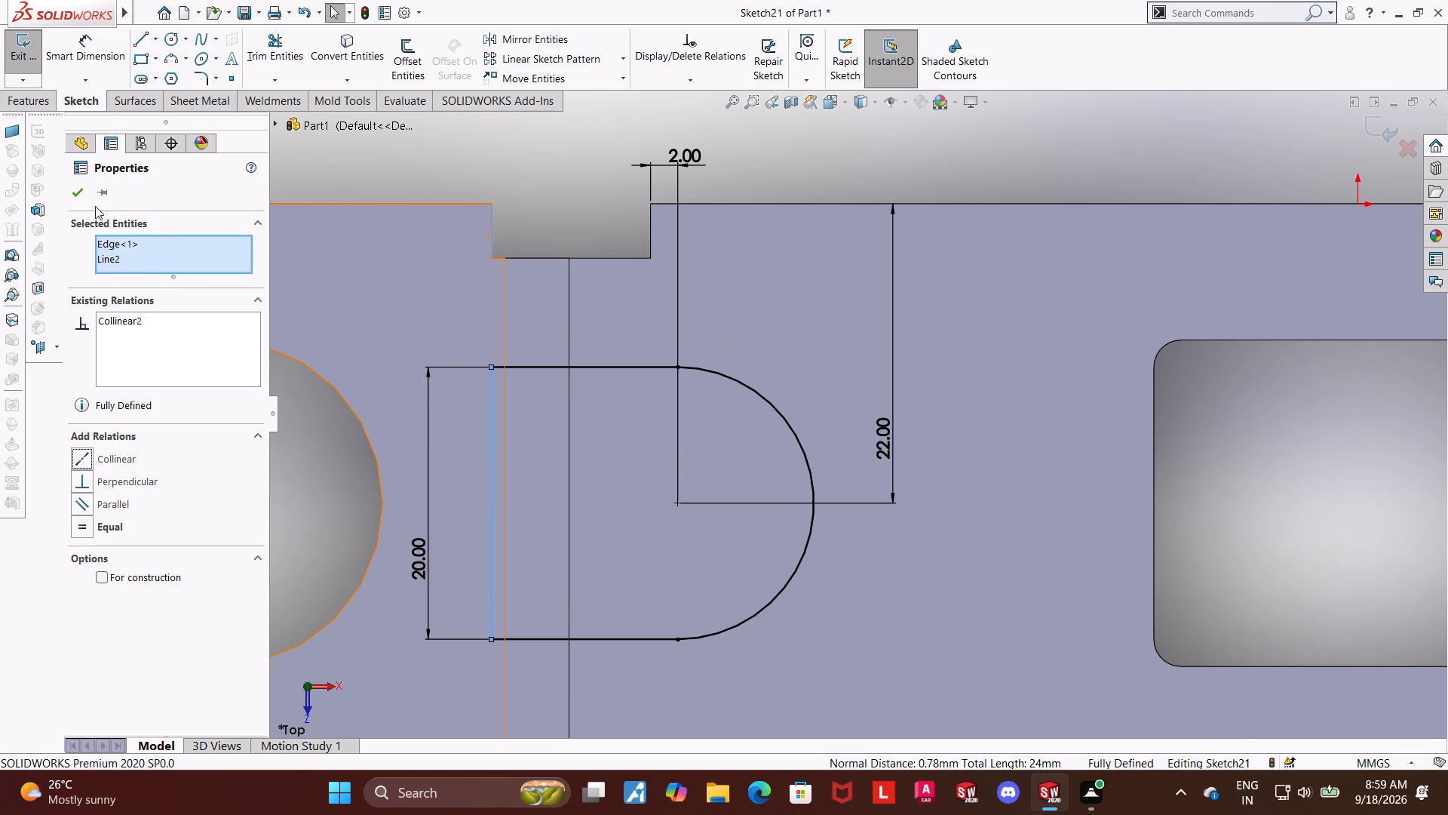
pyautogui.click(72, 198)
pyautogui.click(469, 141)
pyautogui.scroll(2, 578, 234)
pyautogui.scroll(2, 854, 345)
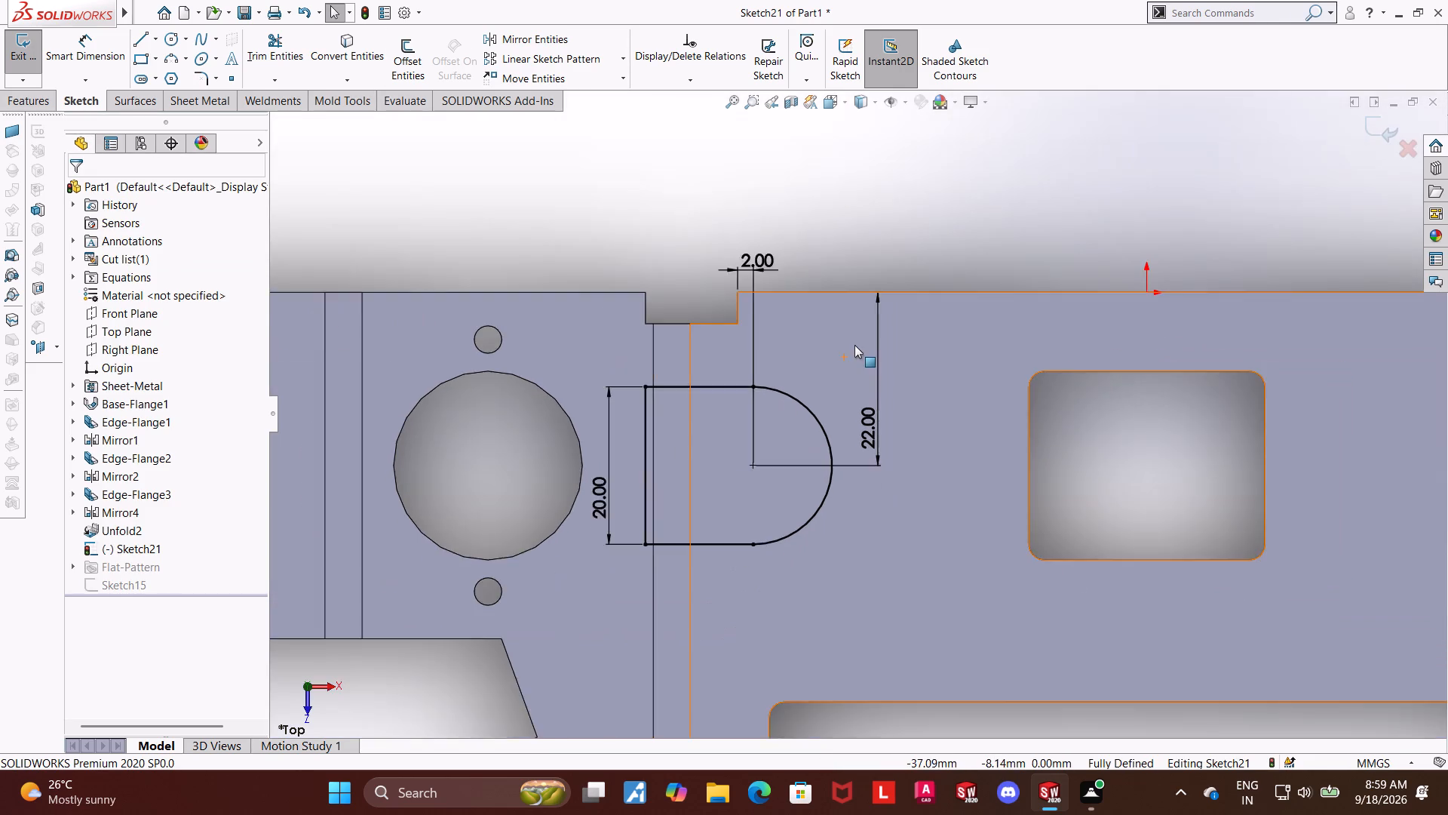
pyautogui.scroll(1, 854, 345)
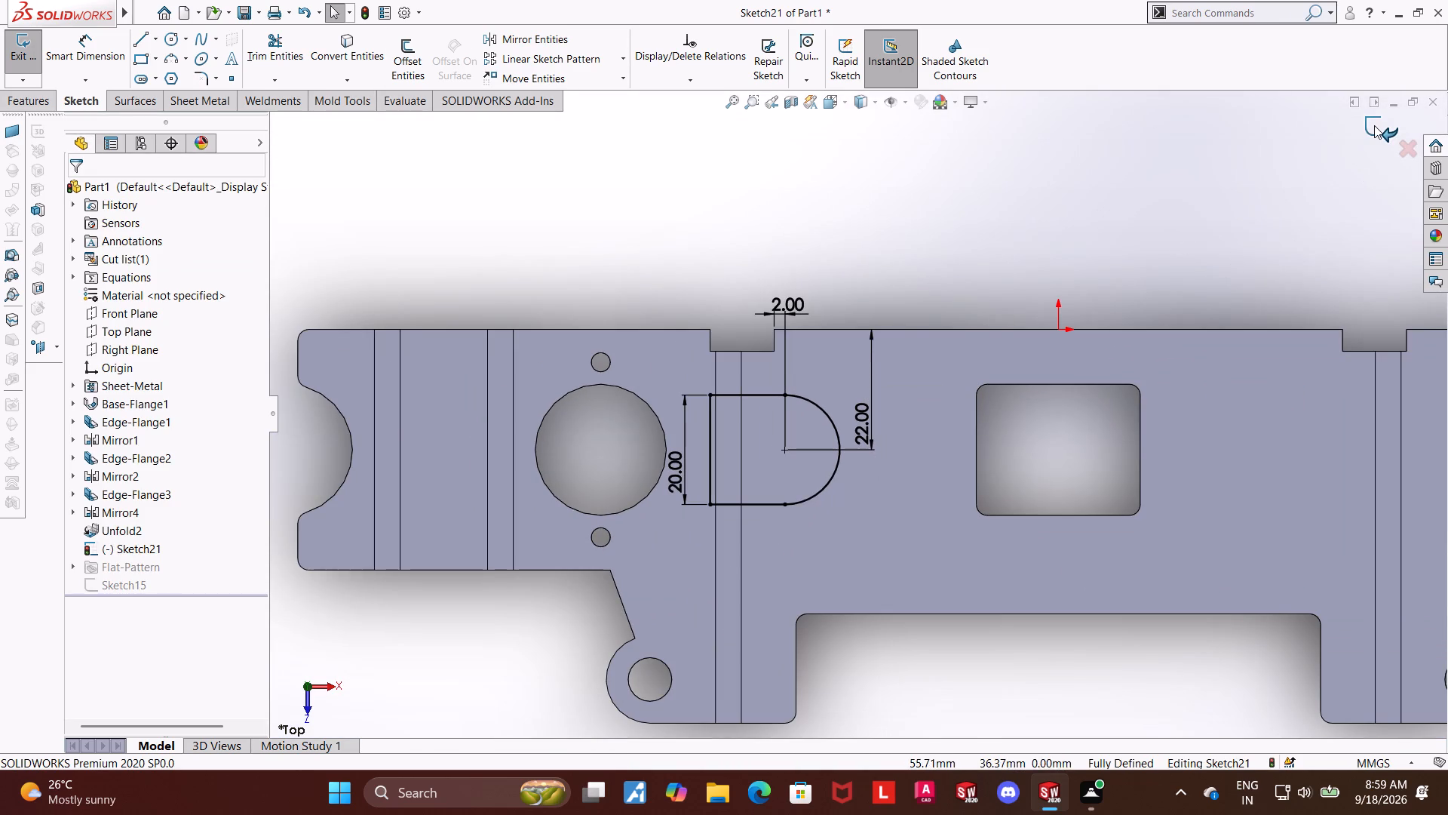
pyautogui.click(1374, 125)
# Cut the round-ended profile through the unfolded sheet with an Extruded Cut linked to the sheet thickness.
pyautogui.moveTo(1119, 271); pyautogui.dragTo(1112, 205, button='middle')
pyautogui.click(606, 41)
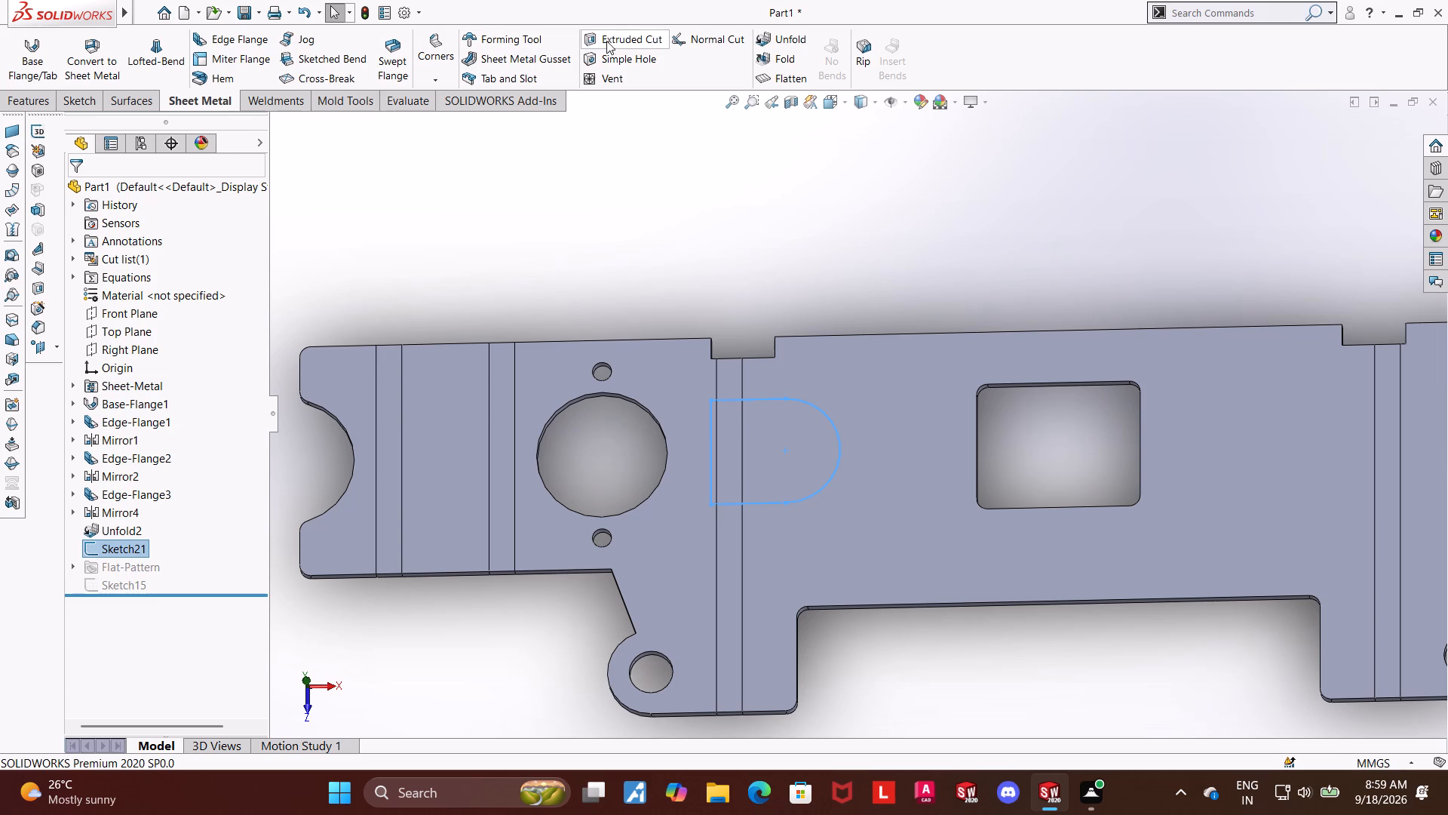
pyautogui.moveTo(569, 204); pyautogui.dragTo(686, 217, button='middle')
pyautogui.scroll(1, 704, 217)
pyautogui.moveTo(755, 214); pyautogui.dragTo(839, 215, button='middle')
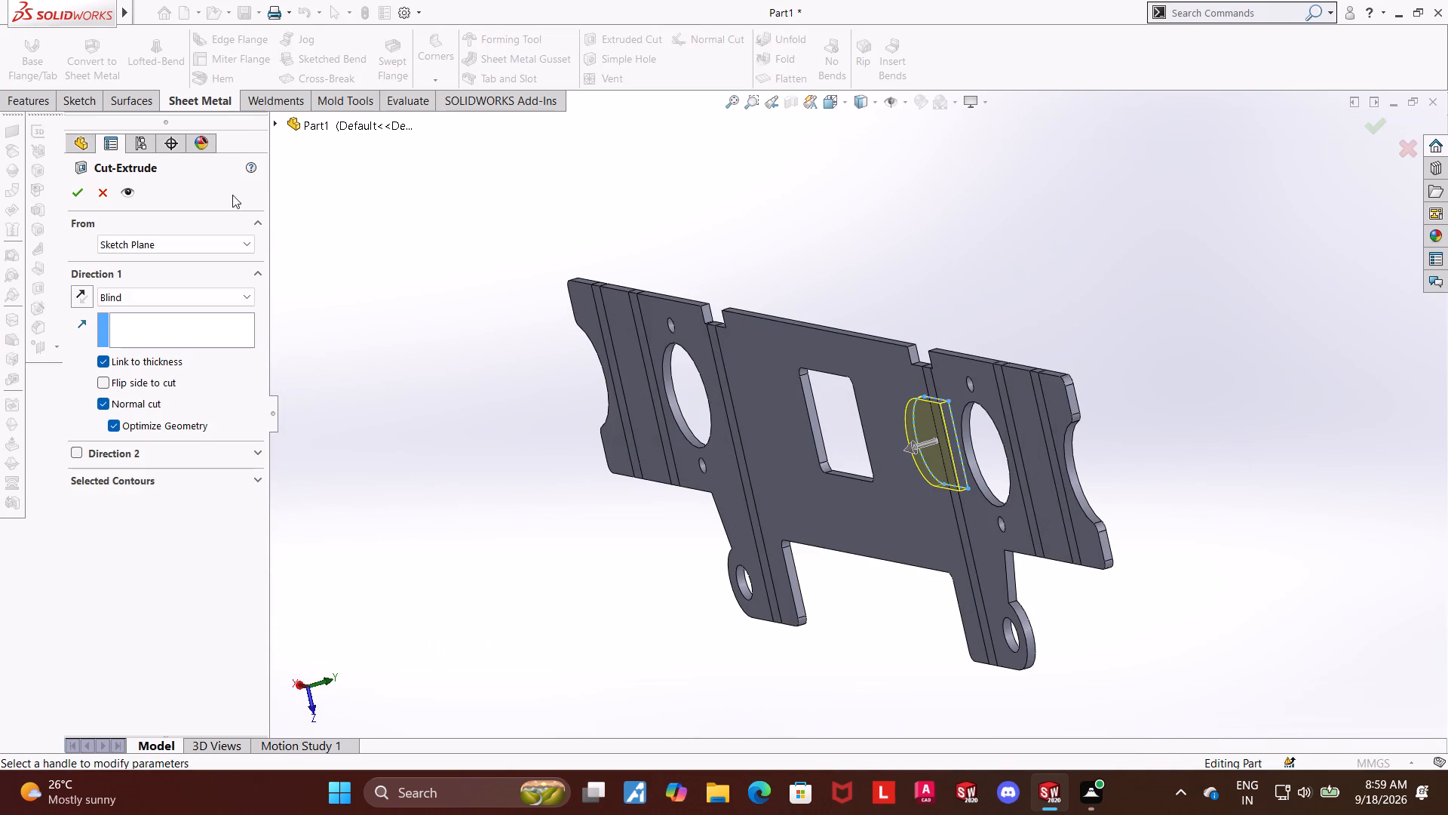
pyautogui.click(79, 195)
# Fold all collected bends back up, keeping the base plate's face fixed.
pyautogui.moveTo(1063, 294); pyautogui.dragTo(897, 277, button='middle')
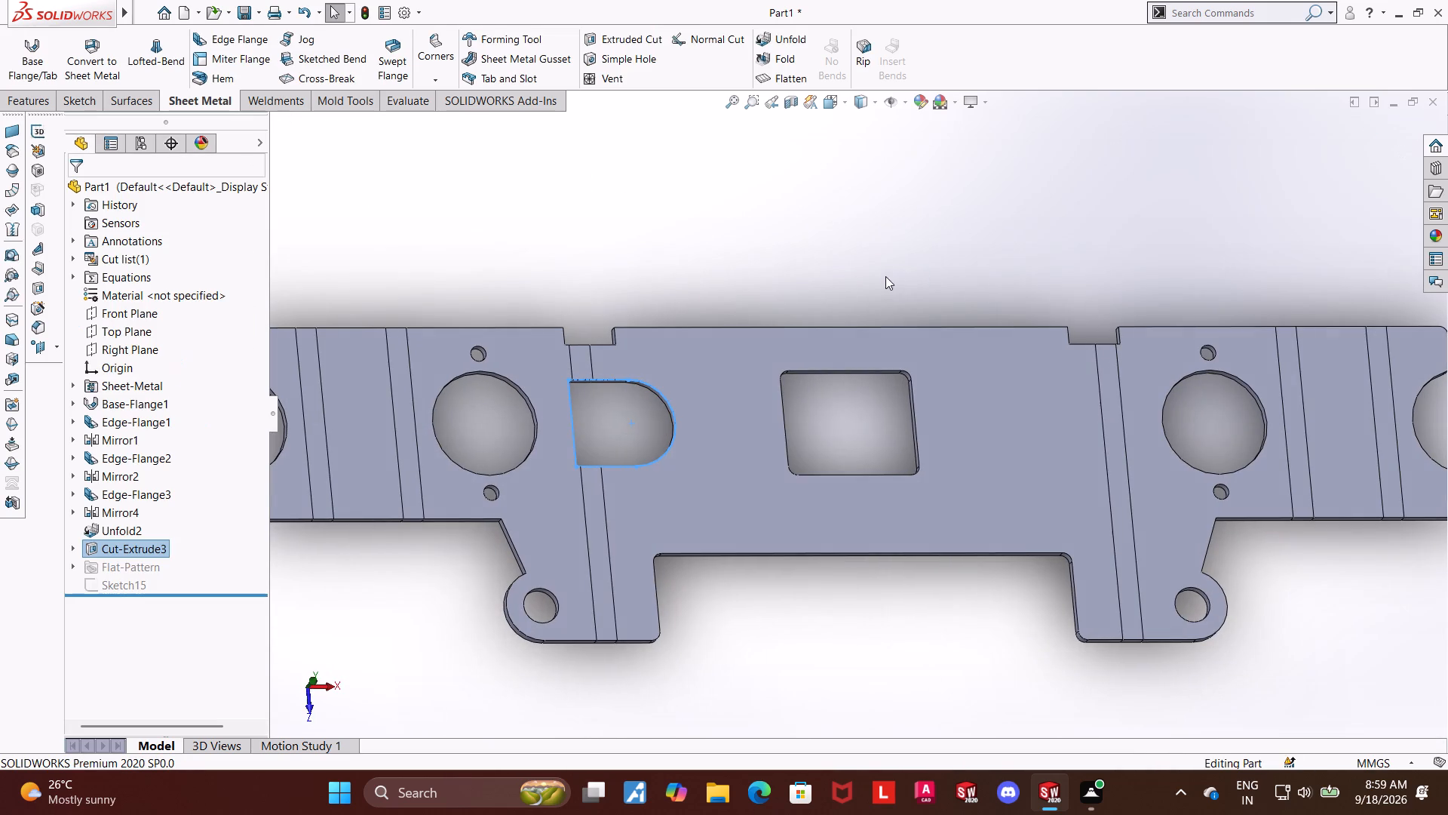
pyautogui.click(885, 275)
pyautogui.middleClick(747, 273)
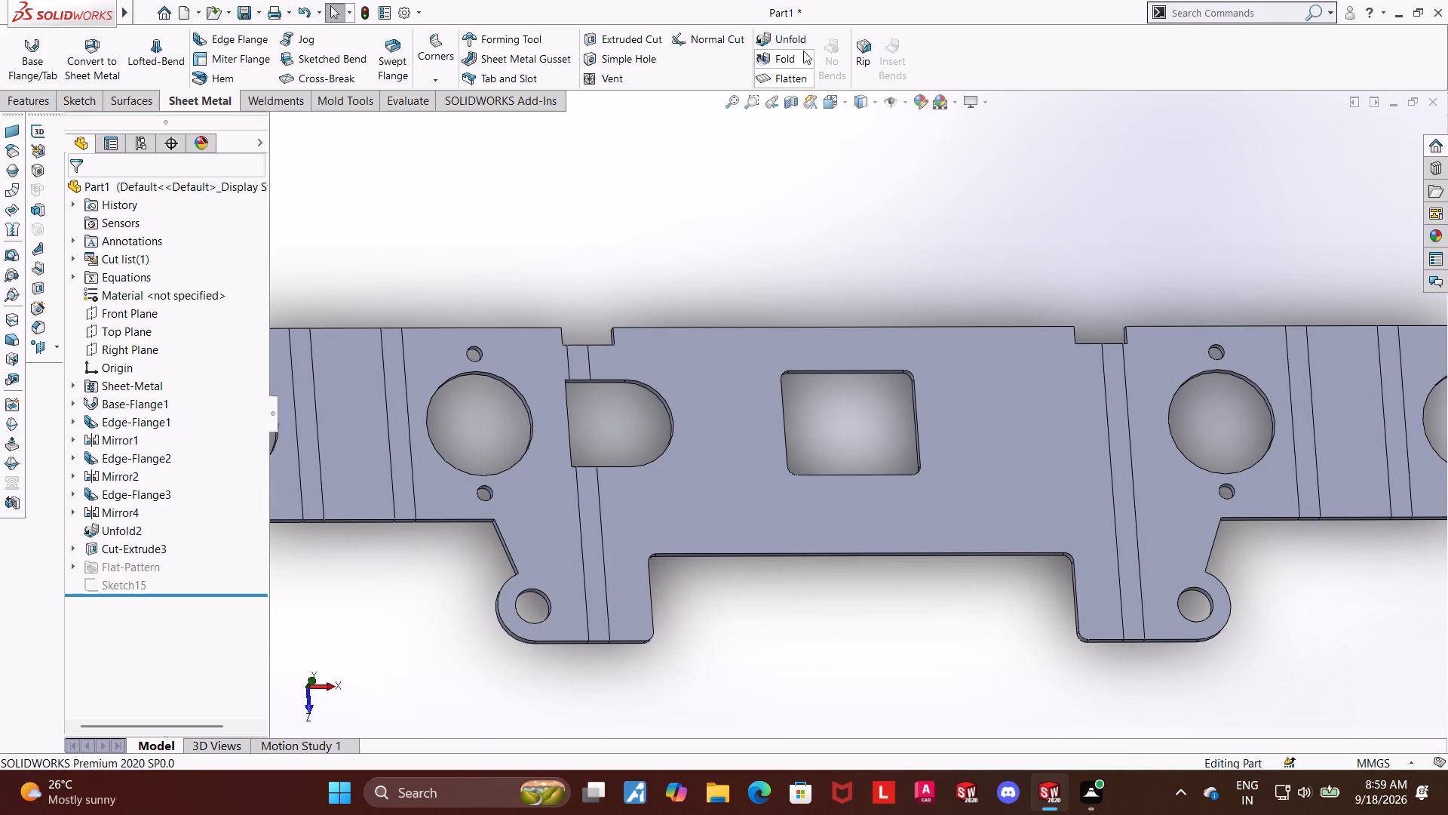
pyautogui.click(772, 63)
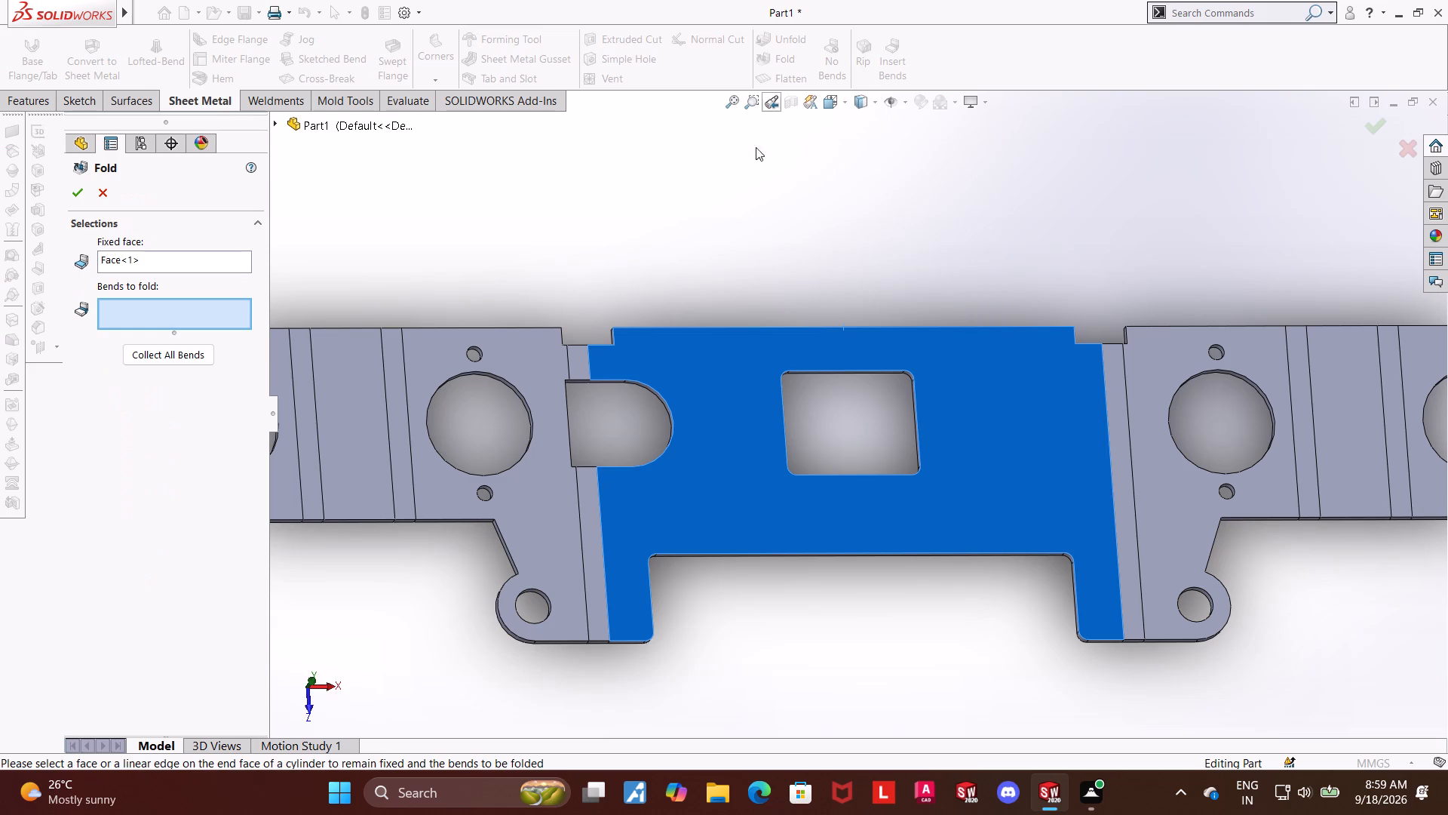
pyautogui.click(166, 353)
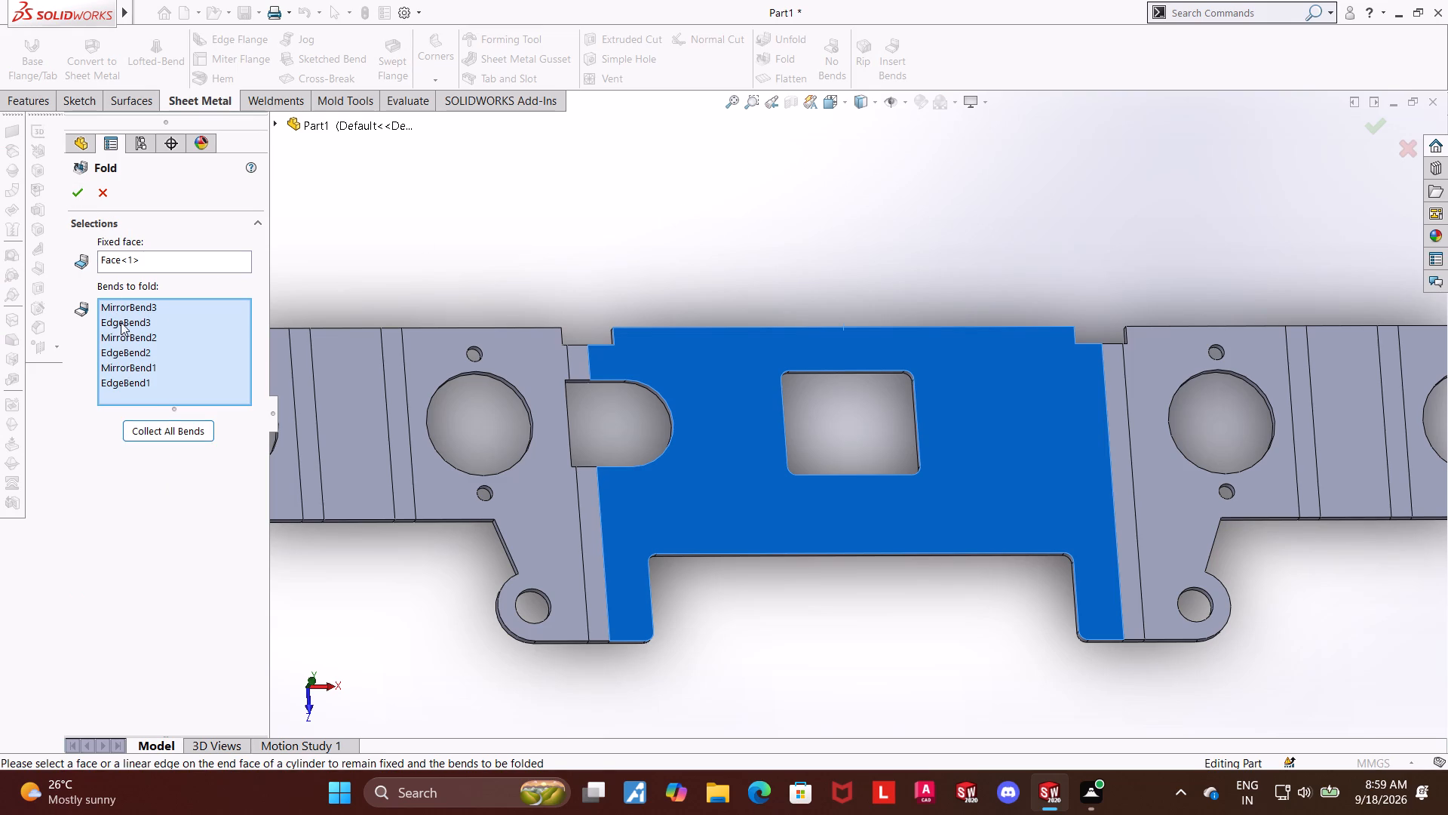
pyautogui.click(82, 202)
pyautogui.click(720, 251)
# Examine the folded bracket and its new round-ended cut across the bend from several directions.
pyautogui.moveTo(496, 399); pyautogui.dragTo(680, 291, button='middle')
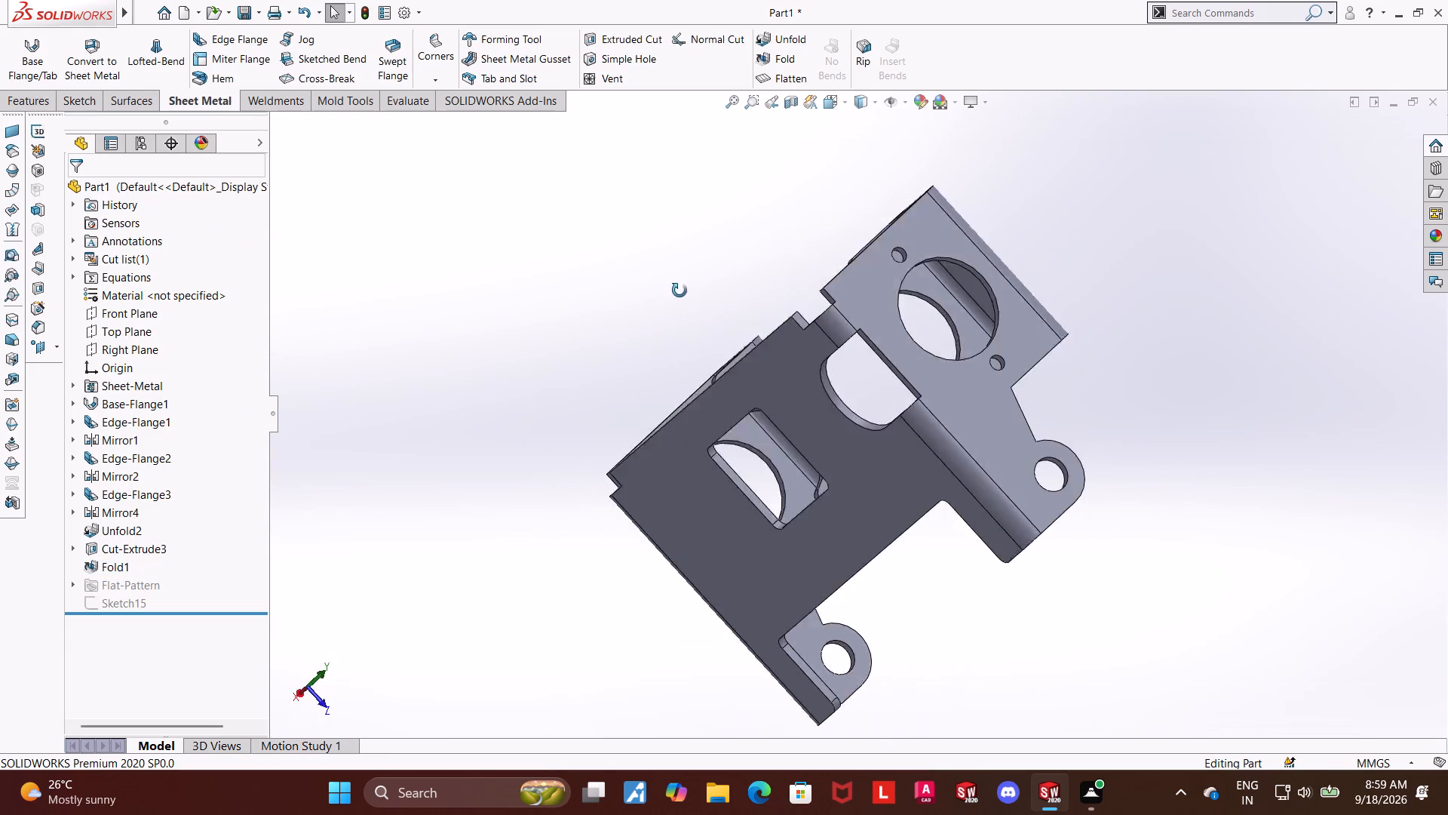
pyautogui.moveTo(680, 291); pyautogui.dragTo(588, 346, button='middle')
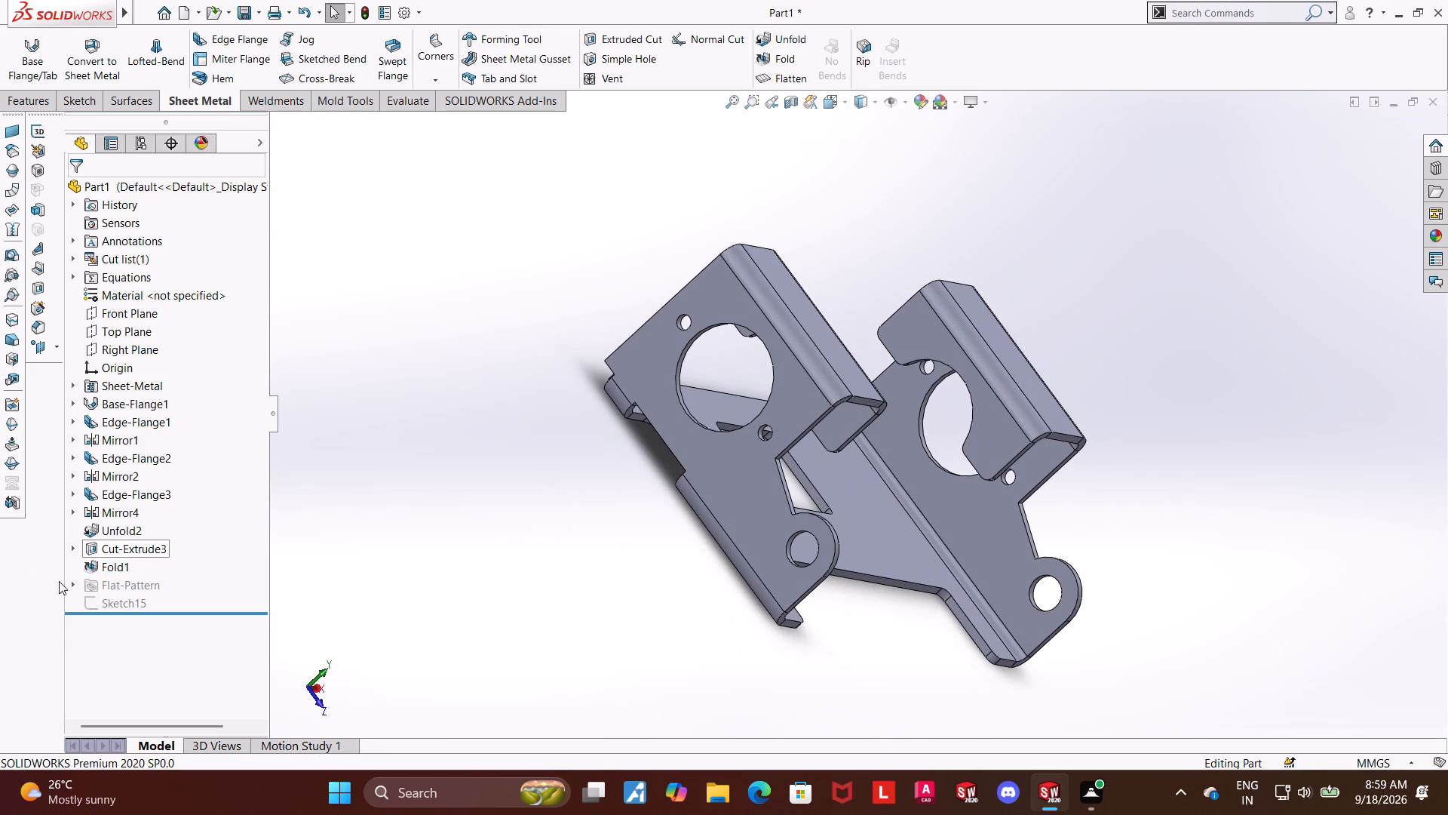
pyautogui.scroll(-4, 691, 444)
pyautogui.moveTo(606, 492); pyautogui.dragTo(683, 533, button='middle')
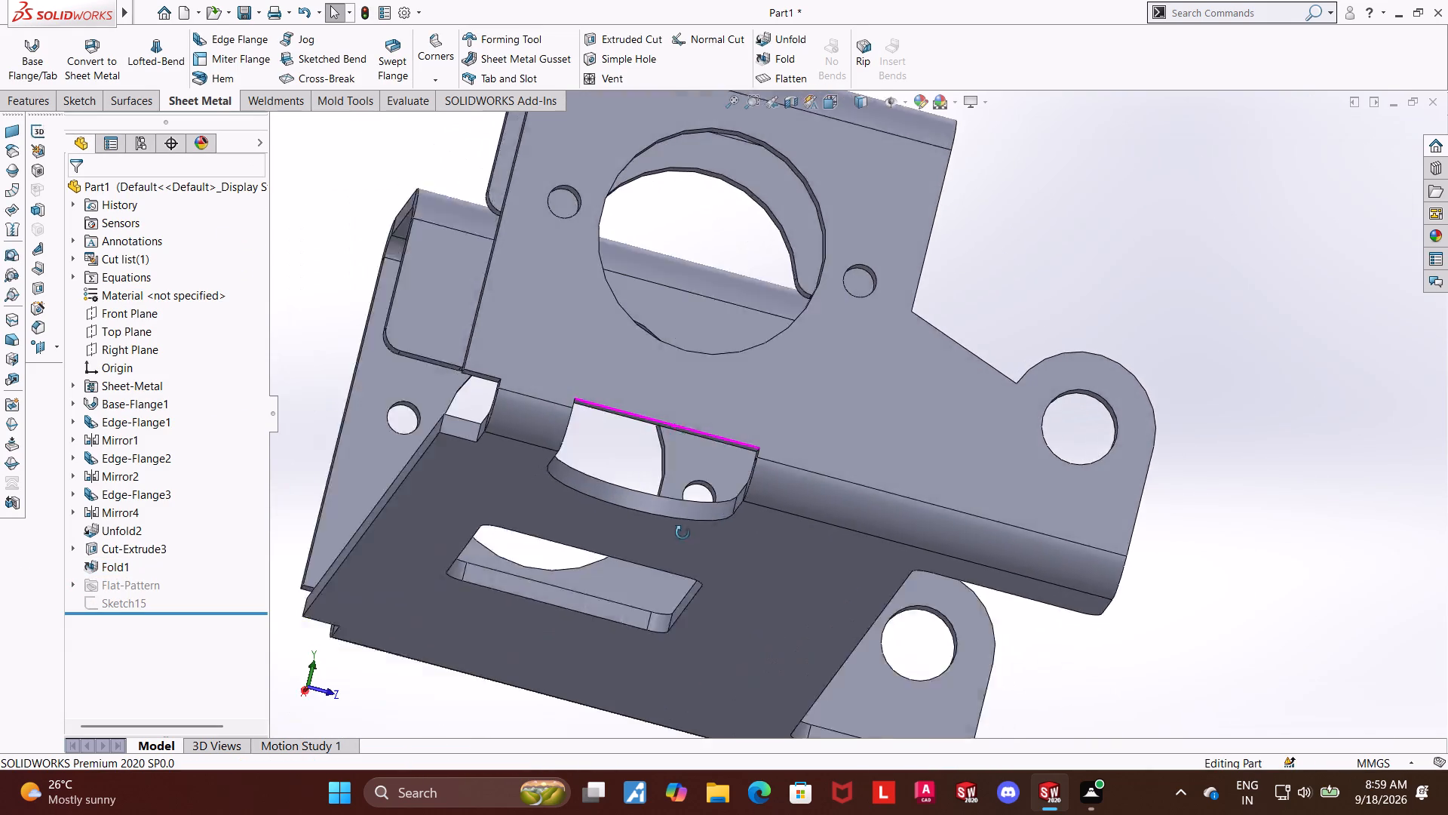
pyautogui.moveTo(683, 533); pyautogui.dragTo(673, 534, button='middle')
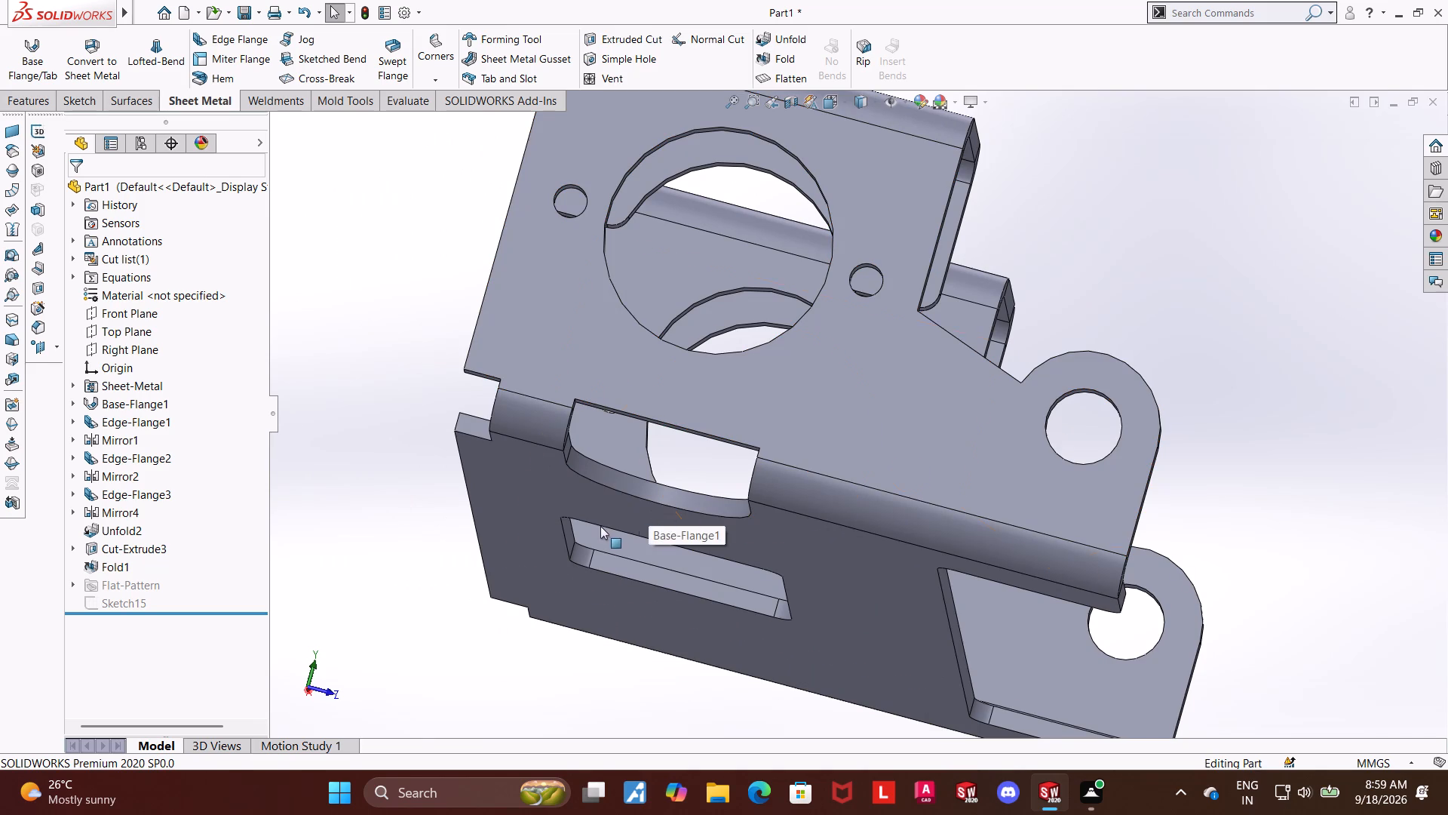
pyautogui.moveTo(610, 526); pyautogui.dragTo(672, 621, button='middle')
pyautogui.click(833, 103)
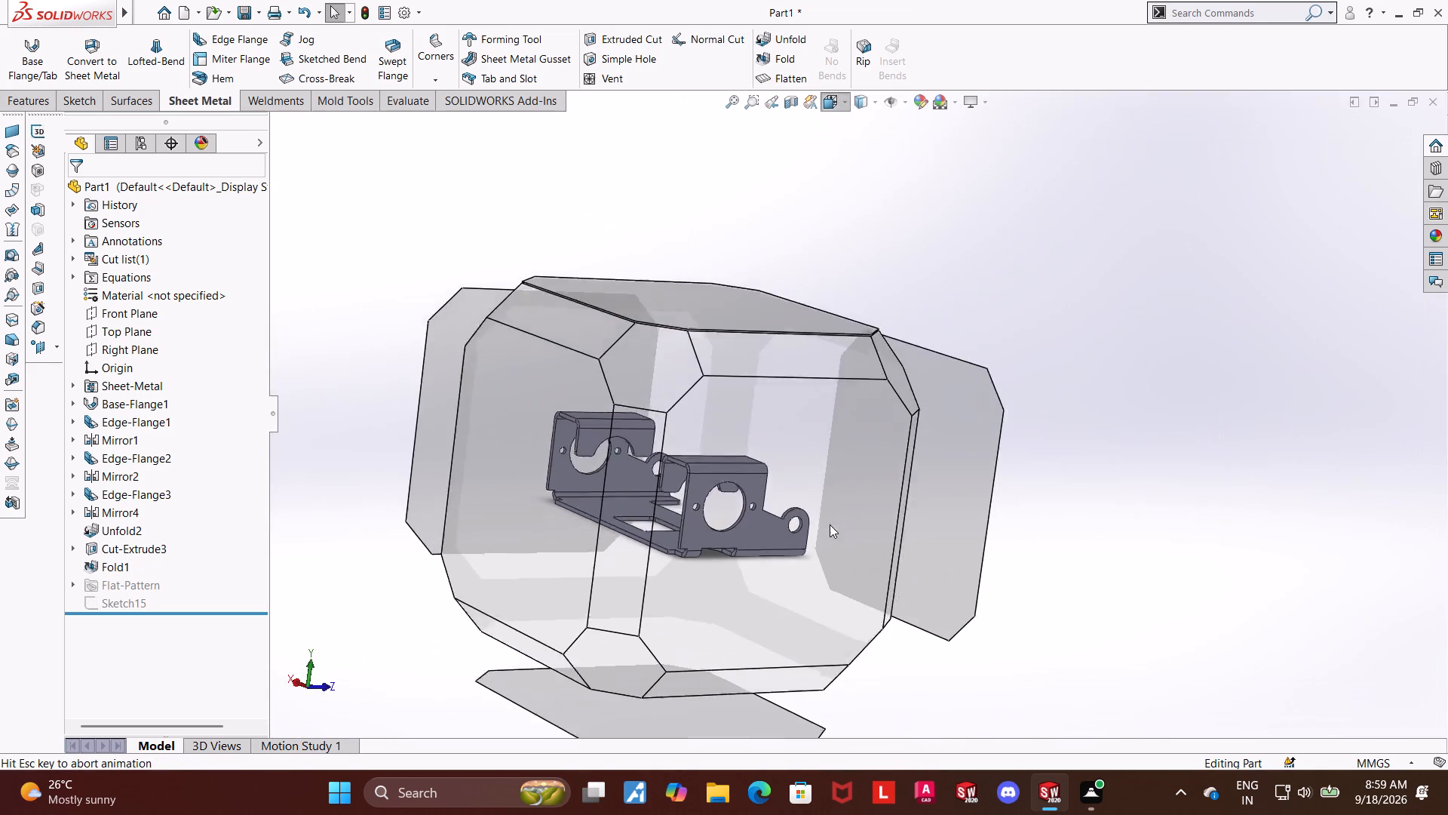
pyautogui.click(844, 488)
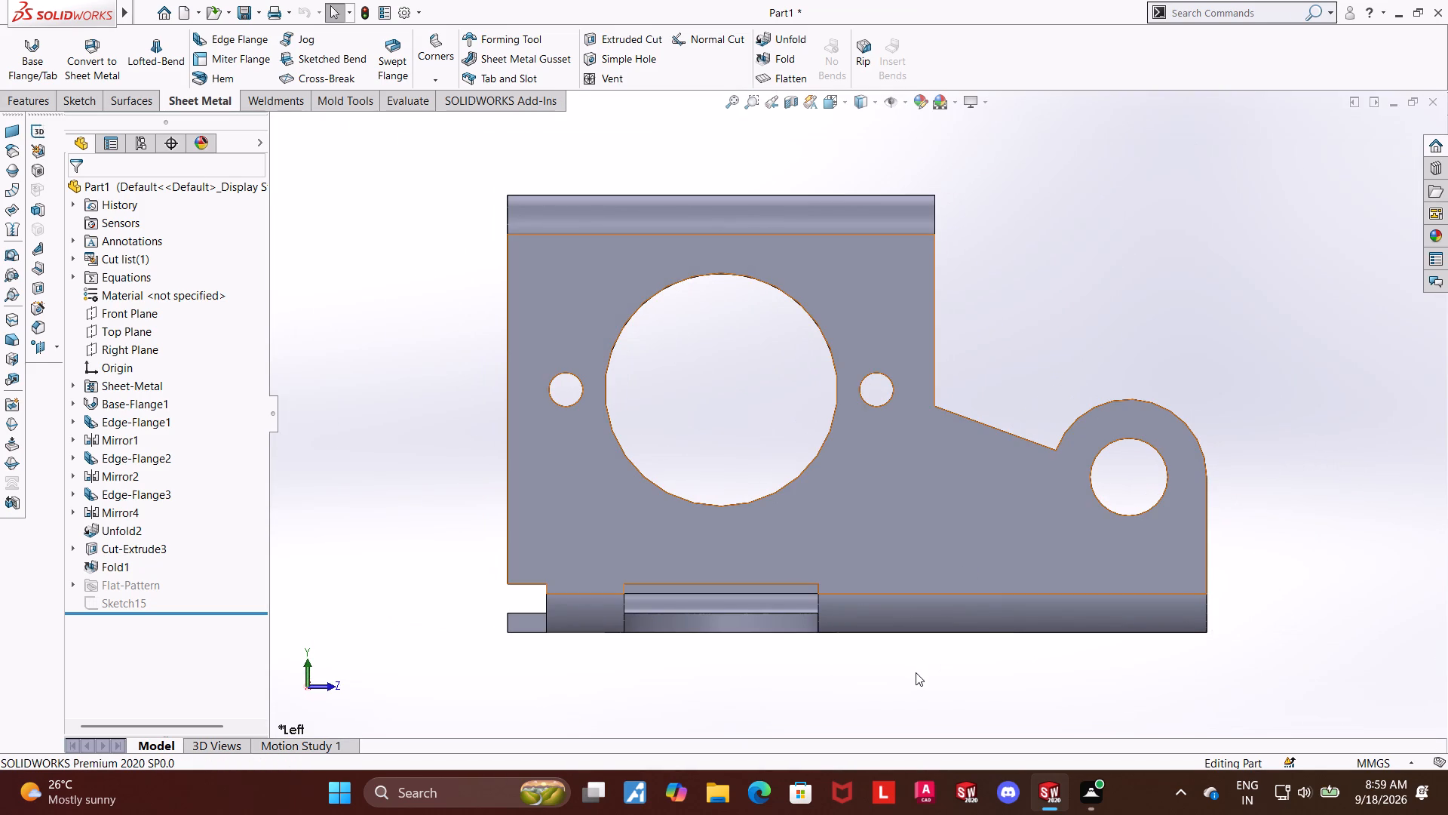
pyautogui.scroll(5, 916, 672)
pyautogui.moveTo(1005, 647); pyautogui.dragTo(754, 738, button='middle')
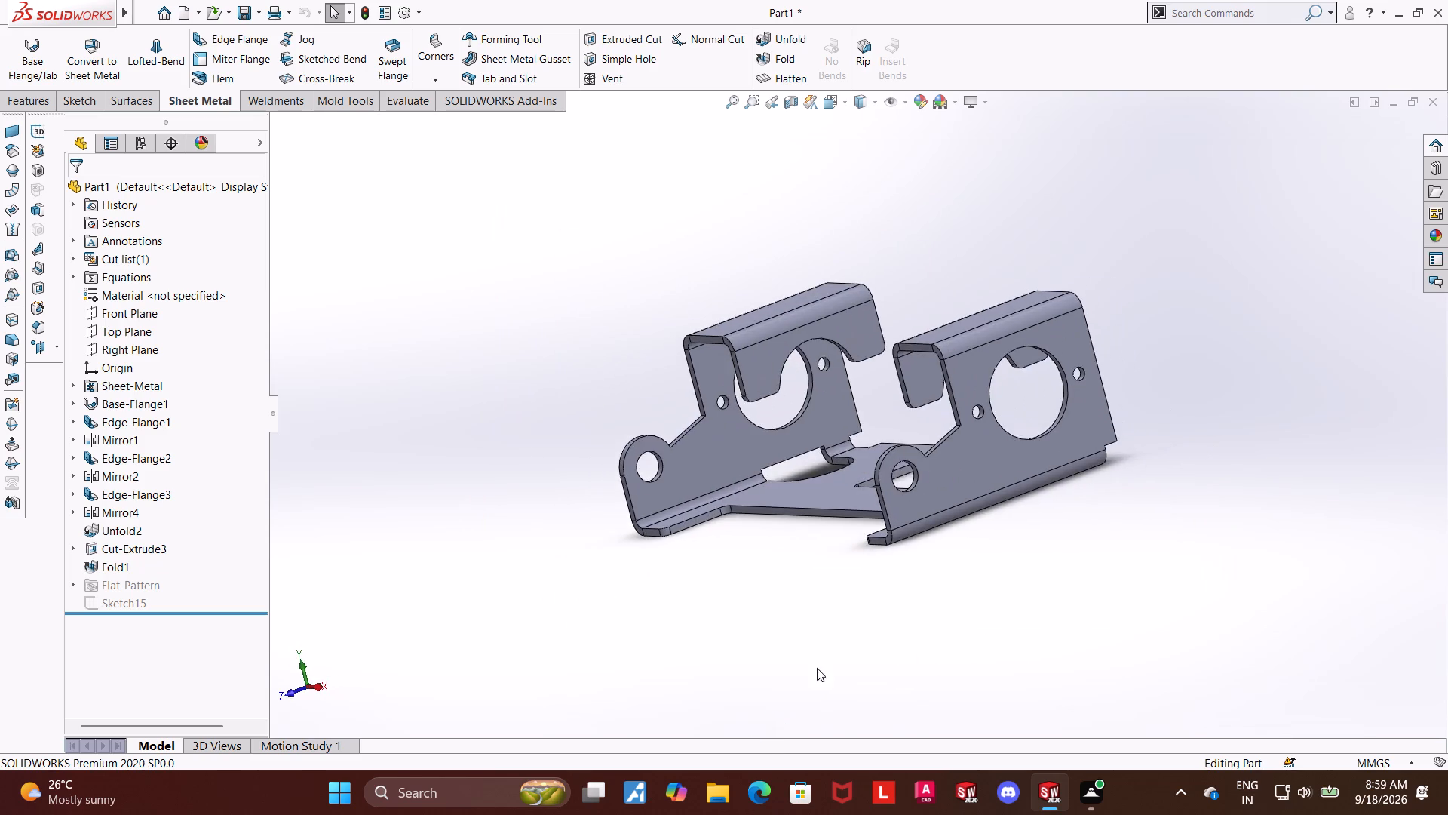
pyautogui.moveTo(839, 643); pyautogui.dragTo(915, 685, button='middle')
pyautogui.moveTo(977, 611); pyautogui.dragTo(1005, 671, button='middle')
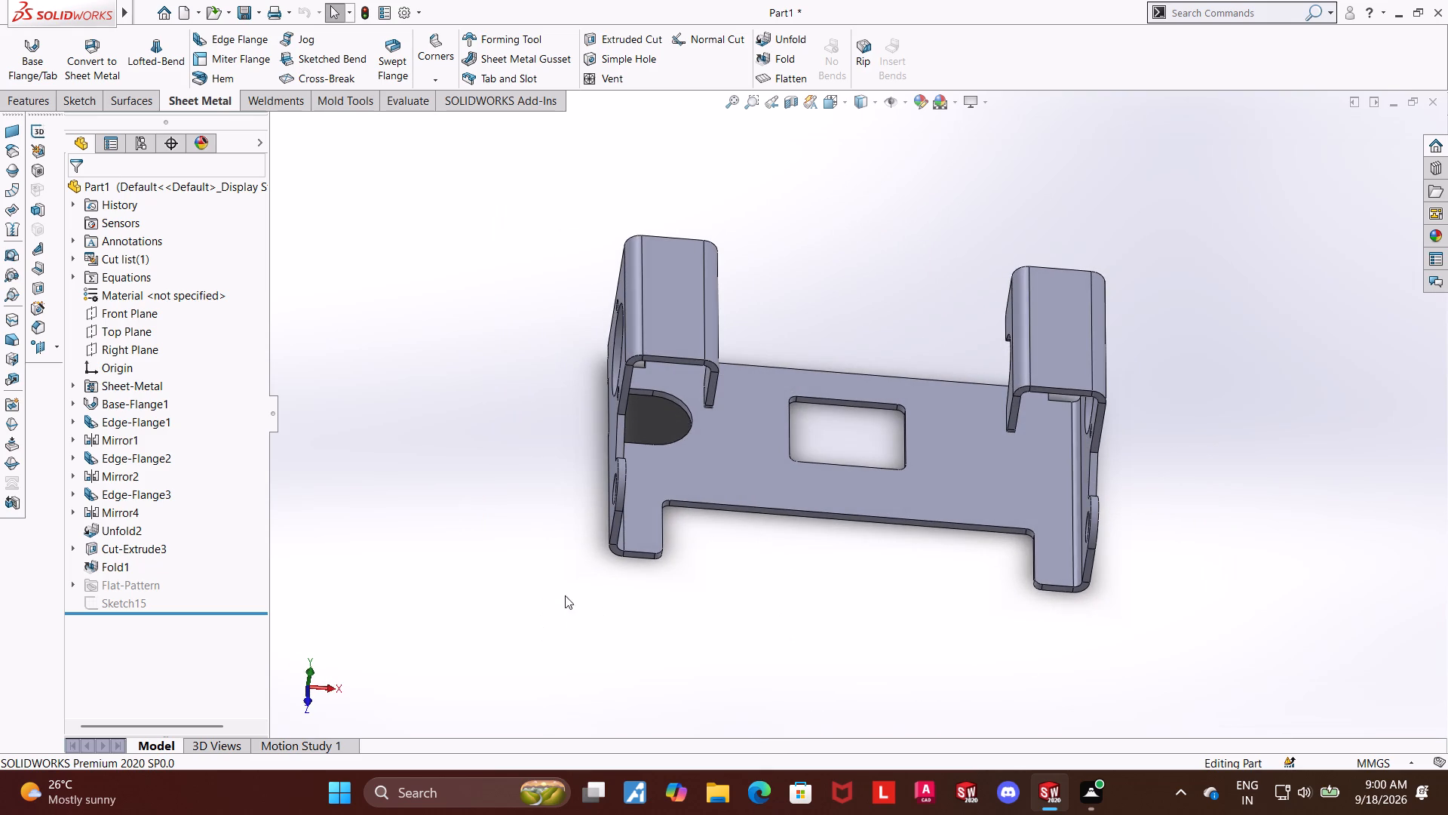
pyautogui.click(118, 546)
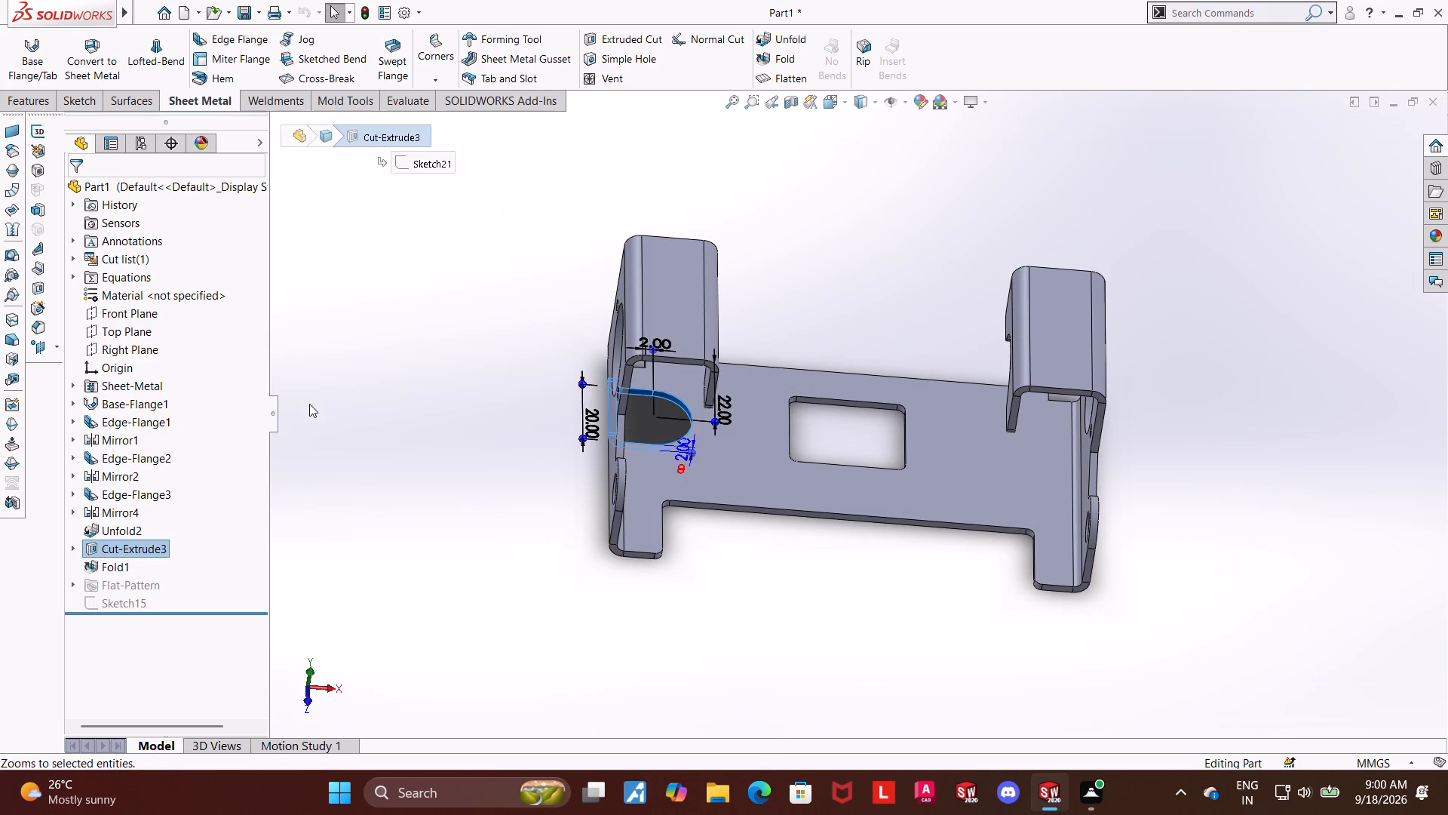
pyautogui.click(471, 340)
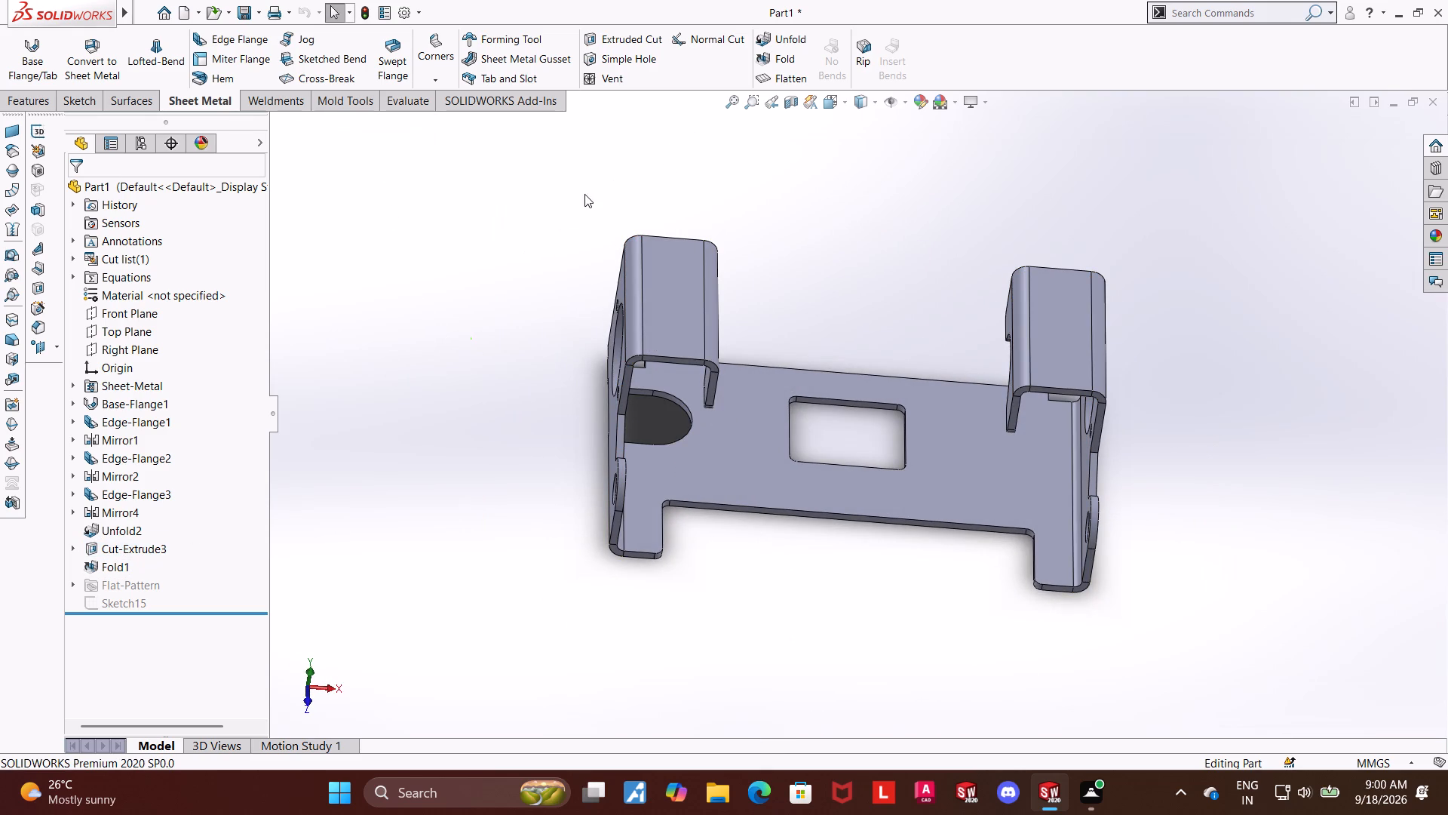
# Sketch a corner rectangle about 14 by 12.5 mm on the -X flange's outer face, extending down from the bend cutout's upper edge.
pyautogui.moveTo(584, 194); pyautogui.dragTo(796, 189, button='middle')
pyautogui.click(962, 337)
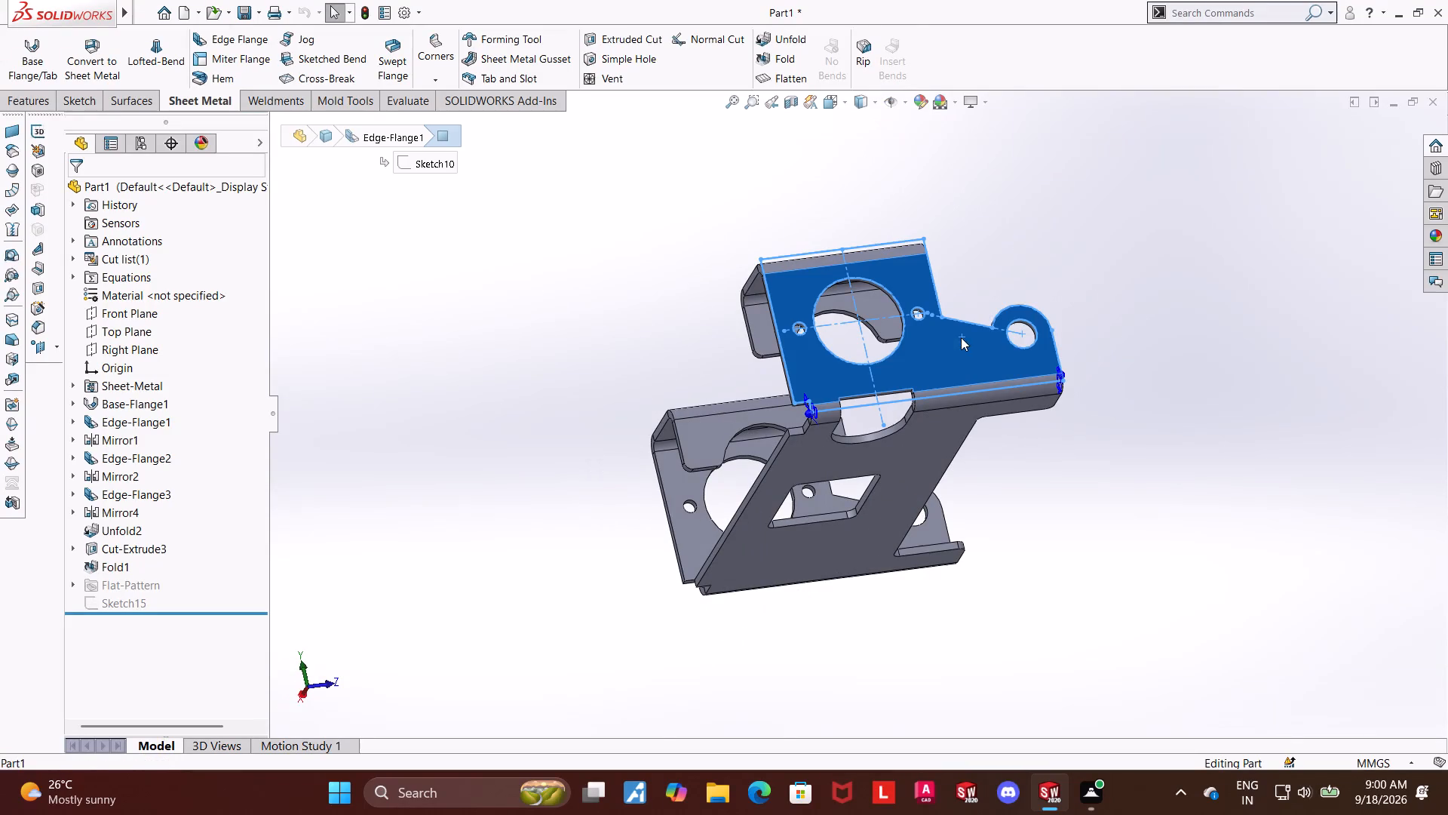
pyautogui.click(1029, 292)
pyautogui.click(149, 617)
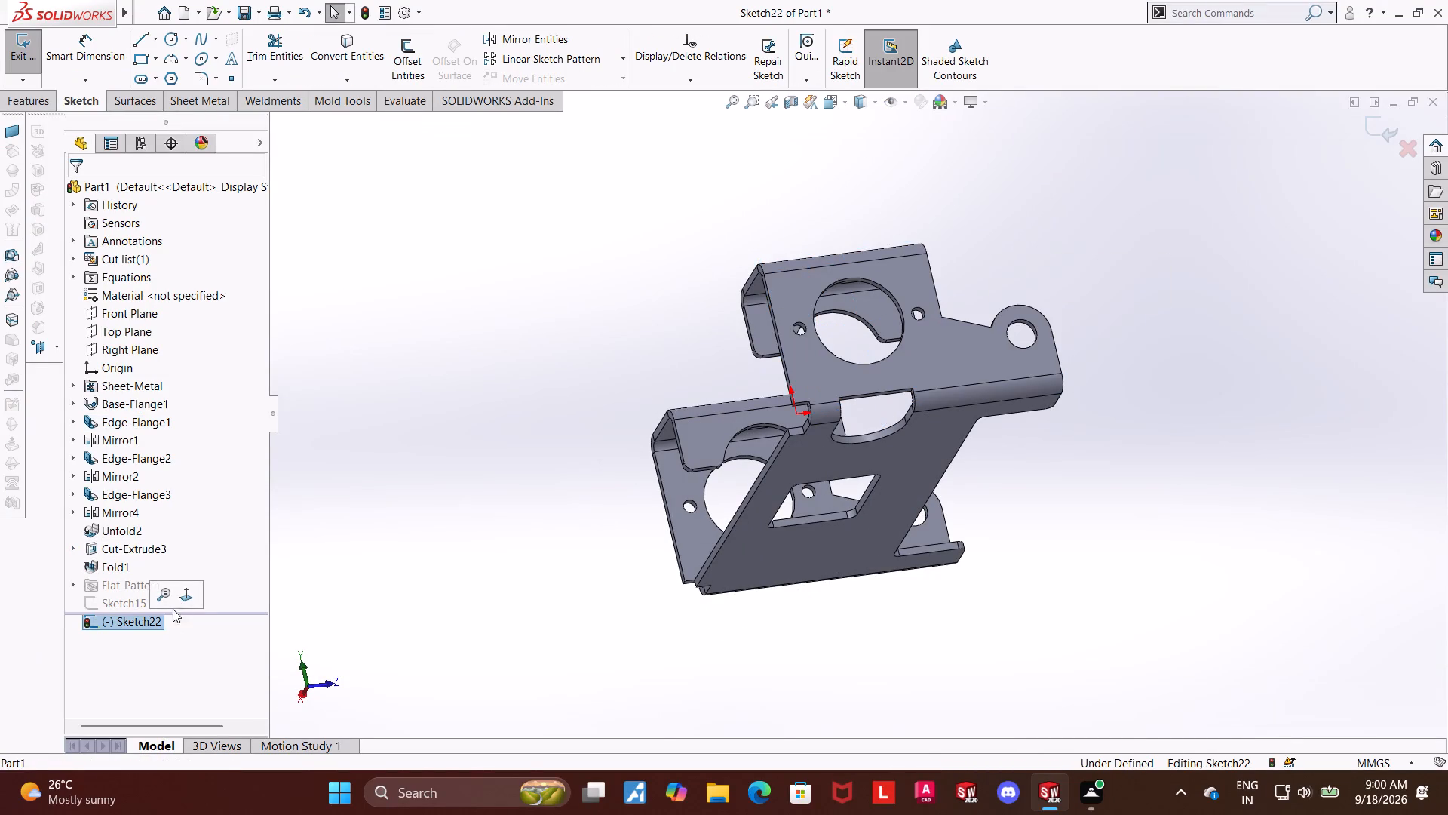
pyautogui.click(182, 596)
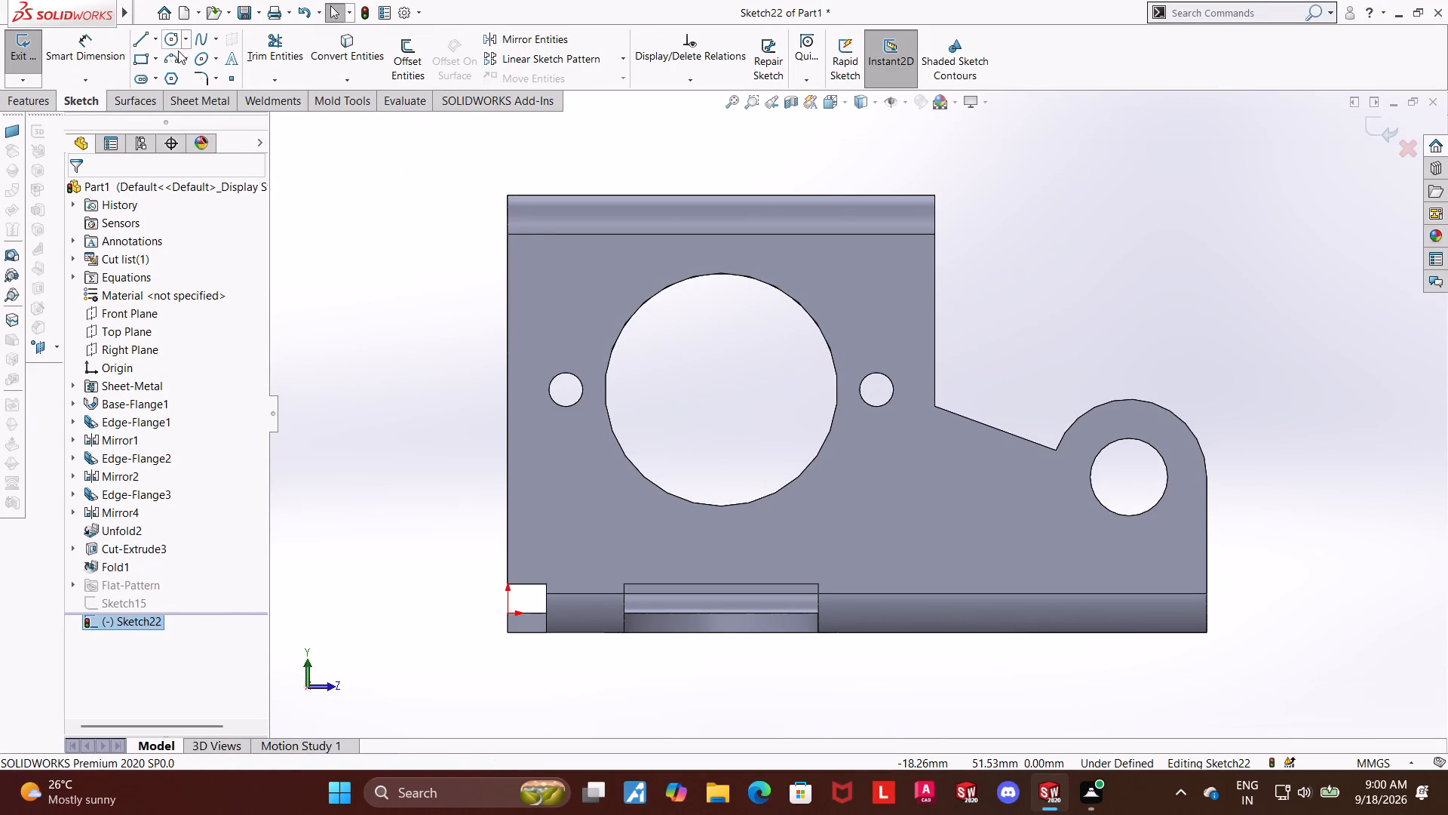
pyautogui.click(140, 60)
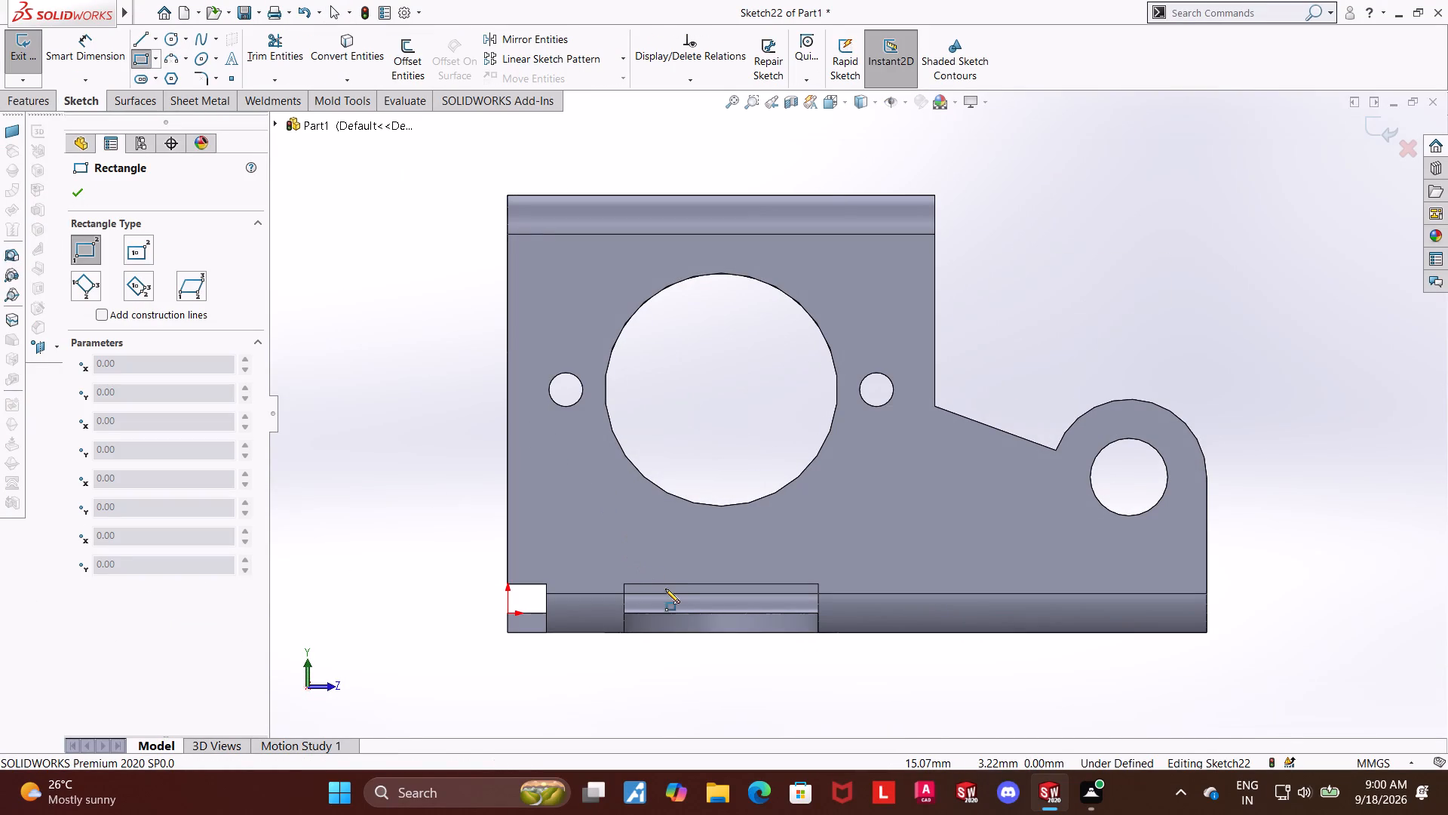
pyautogui.click(653, 584)
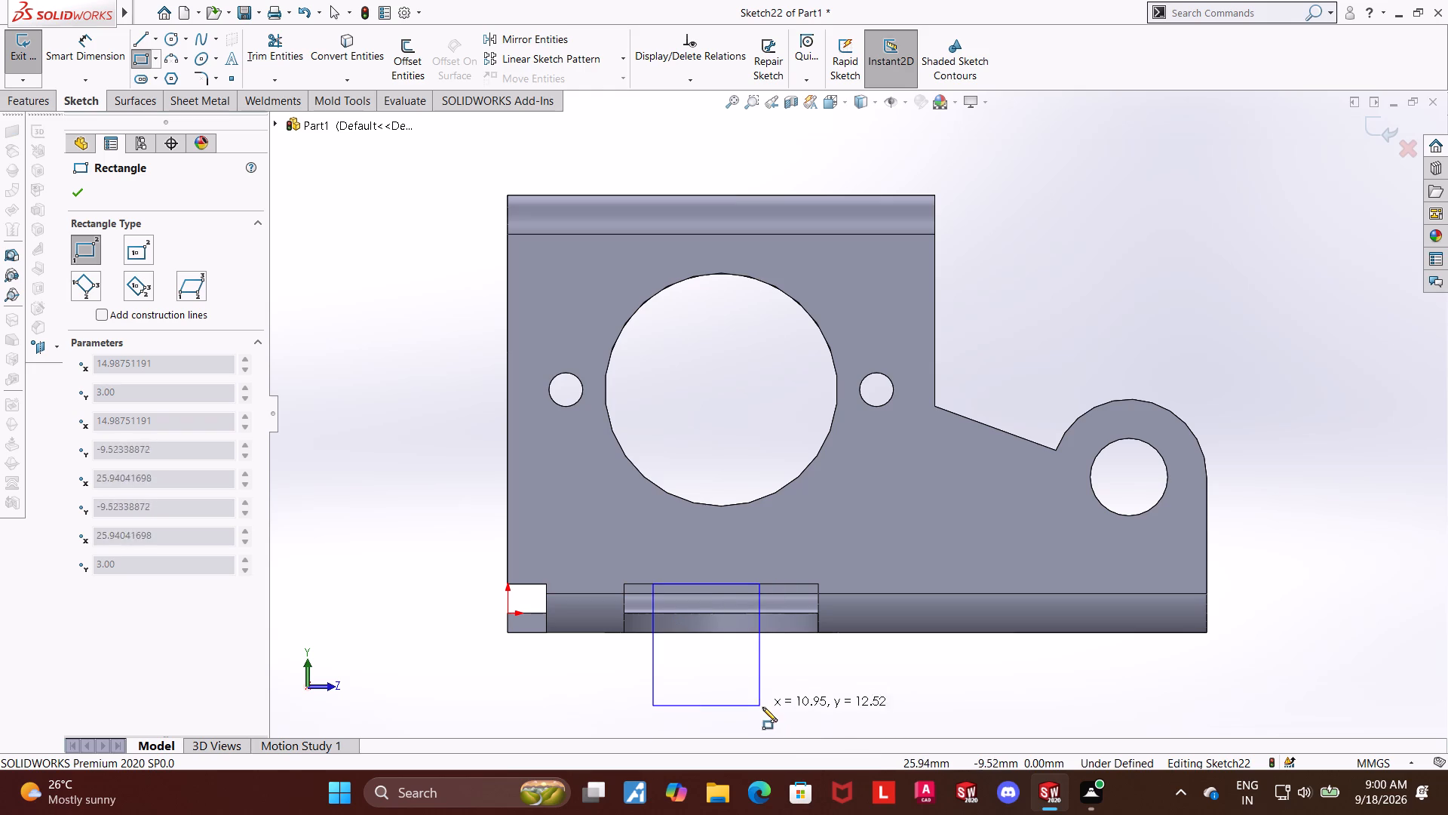
pyautogui.click(790, 706)
pyautogui.press('Escape')
pyautogui.press('Escape')
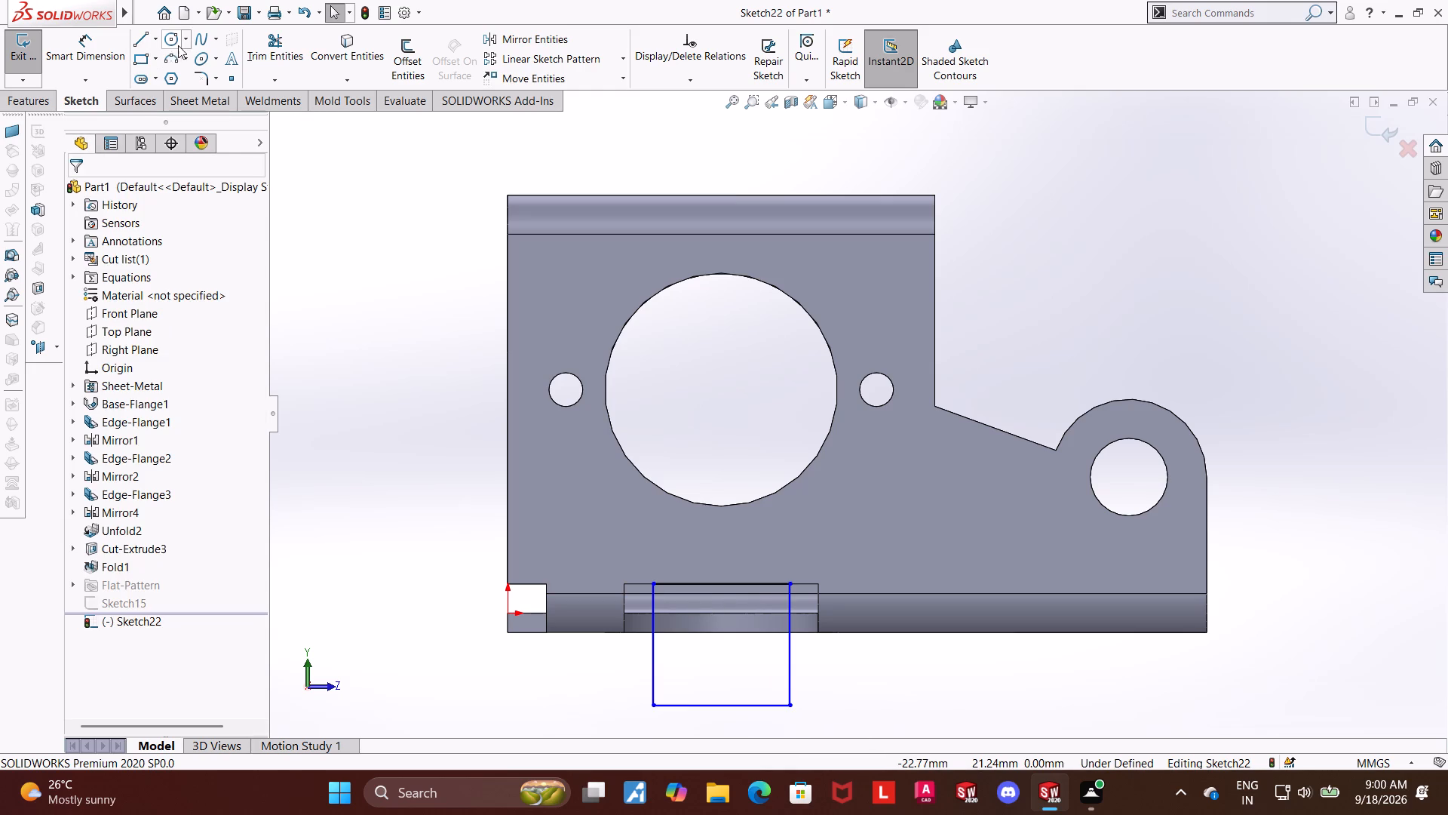
# Sketch a 3-point arc of about 7 mm radius across the rectangle's lower edge, forming a 180° rounded end.
pyautogui.click(174, 53)
pyautogui.scroll(6, 579, 388)
pyautogui.scroll(-5, 834, 522)
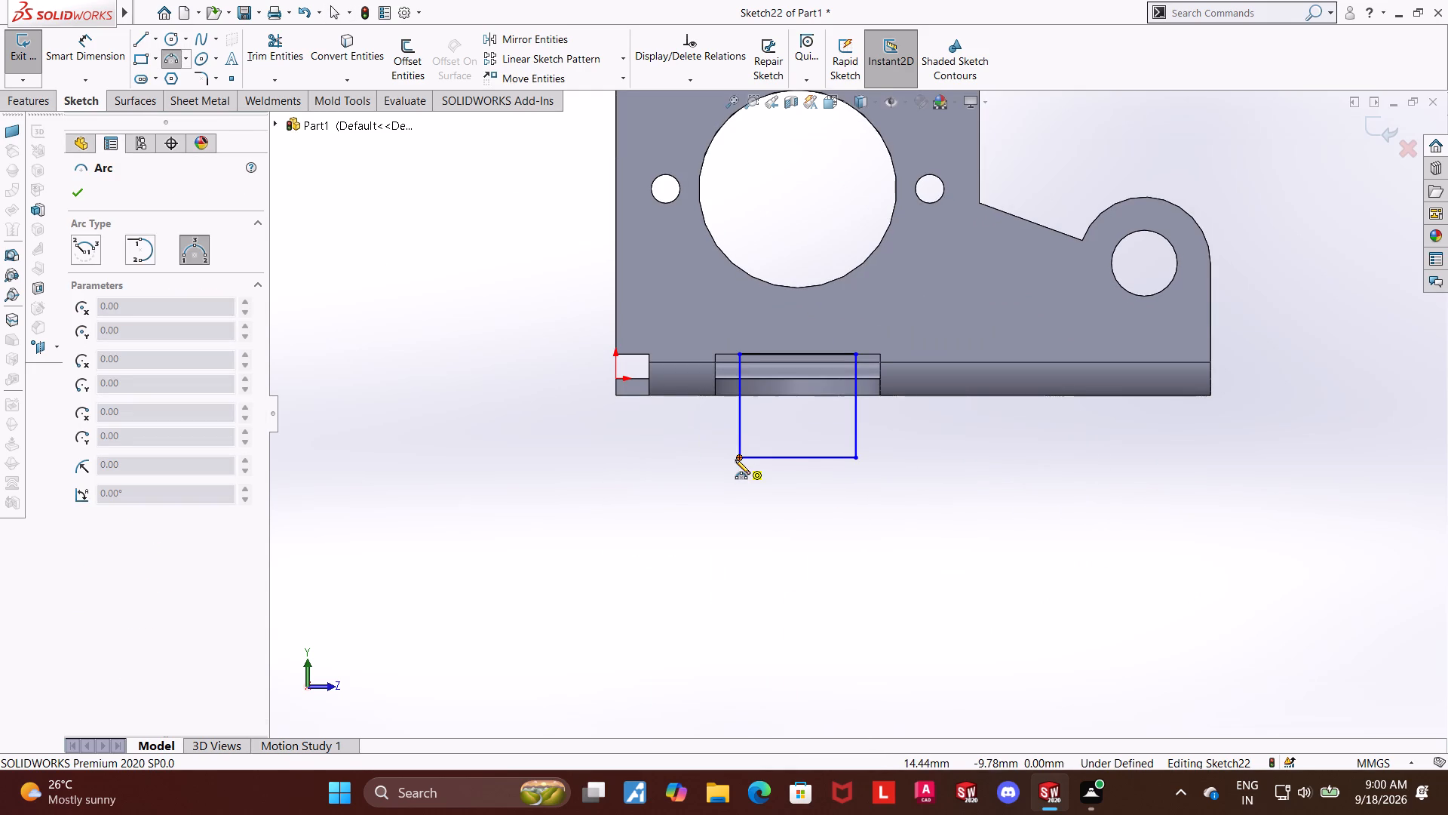
pyautogui.click(735, 460)
pyautogui.click(855, 457)
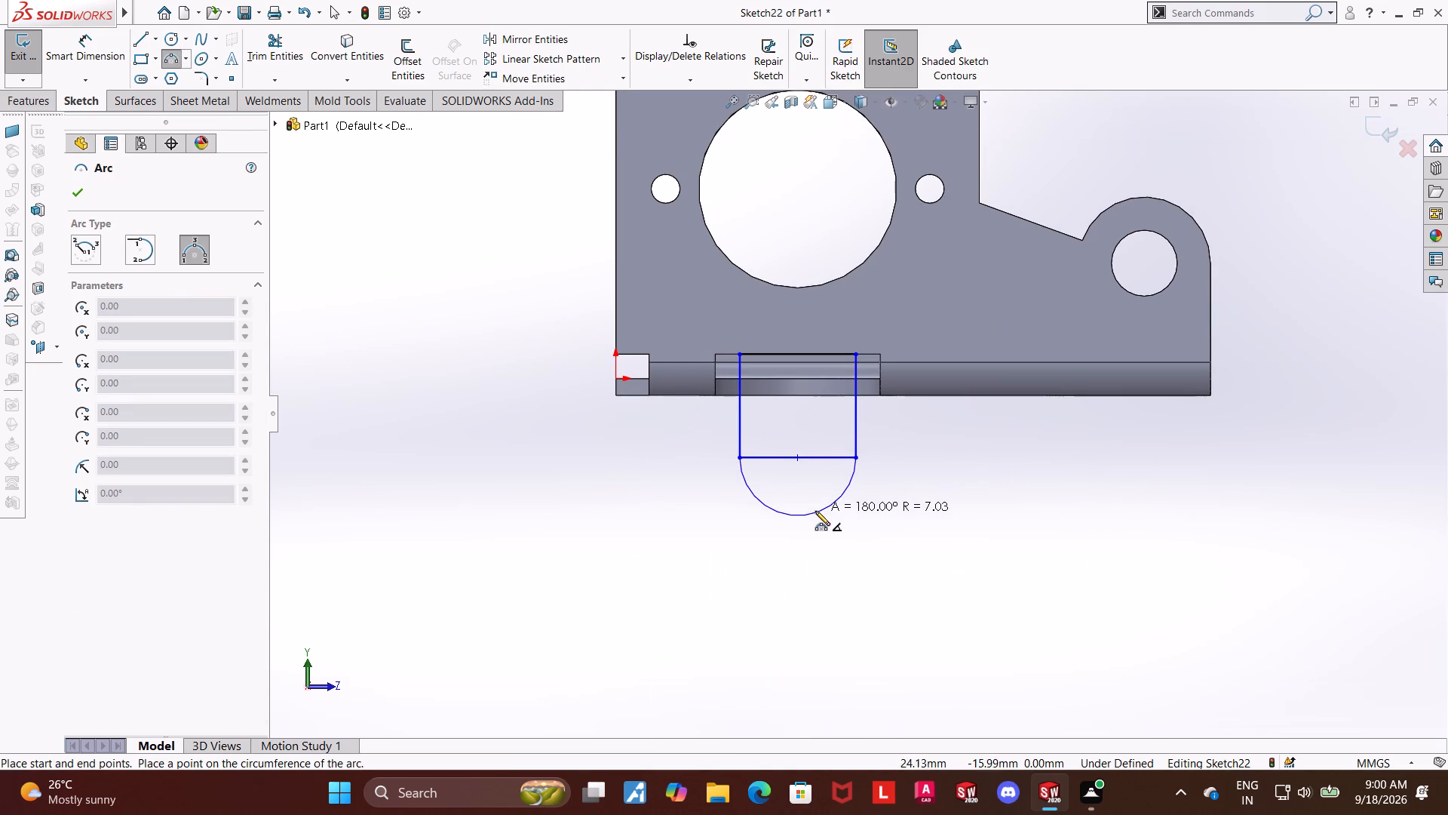
pyautogui.click(815, 511)
pyautogui.press('Escape')
pyautogui.press('Escape')
# Trim away the line between the rectangle and the arc so the tab profile becomes one round-ended outline.
pyautogui.click(271, 48)
pyautogui.scroll(-3, 868, 446)
pyautogui.moveTo(762, 485); pyautogui.dragTo(780, 418)
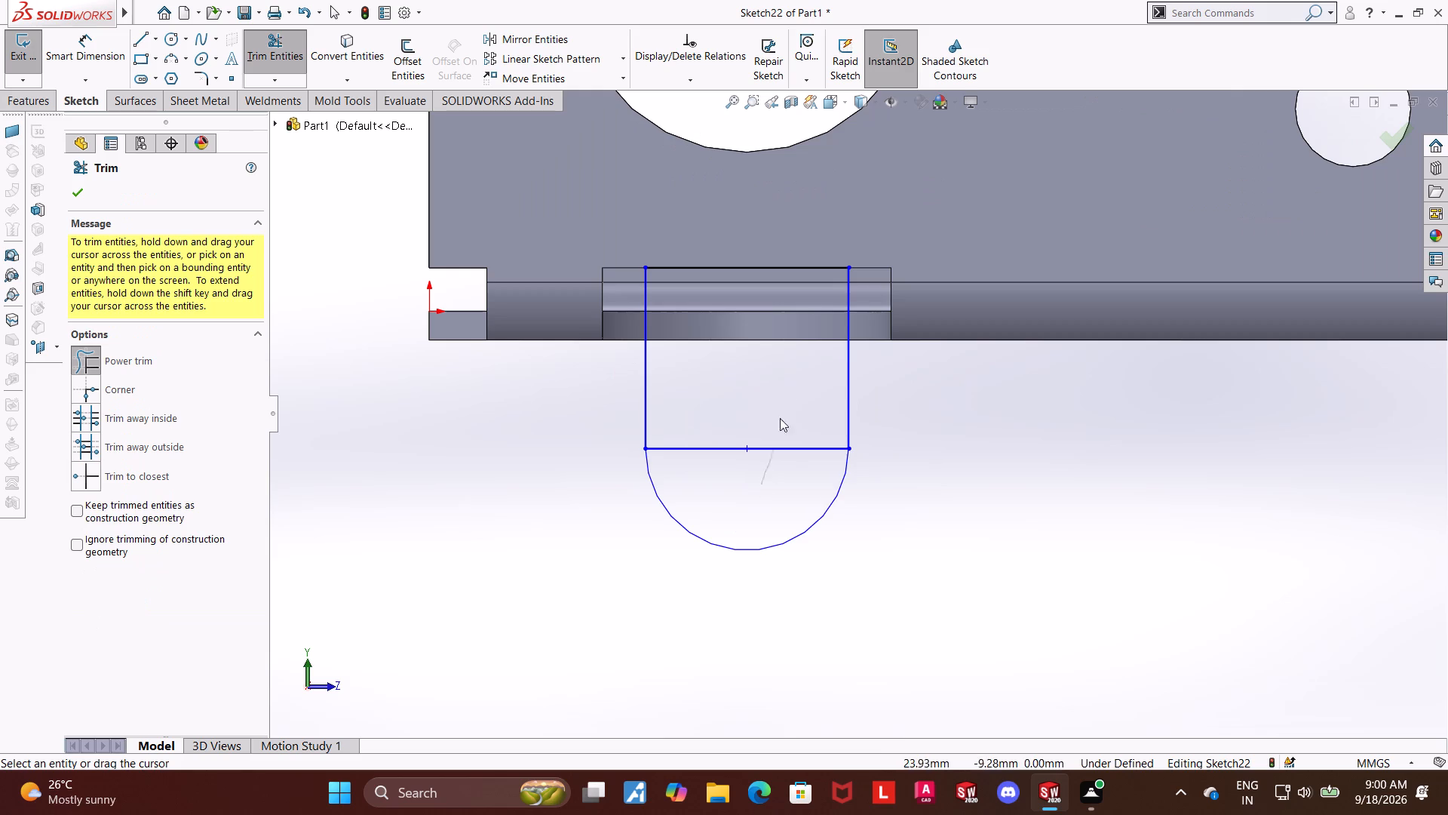
pyautogui.moveTo(780, 418); pyautogui.dragTo(780, 415)
pyautogui.press('Escape')
pyautogui.press('Escape')
pyautogui.press('Escape')
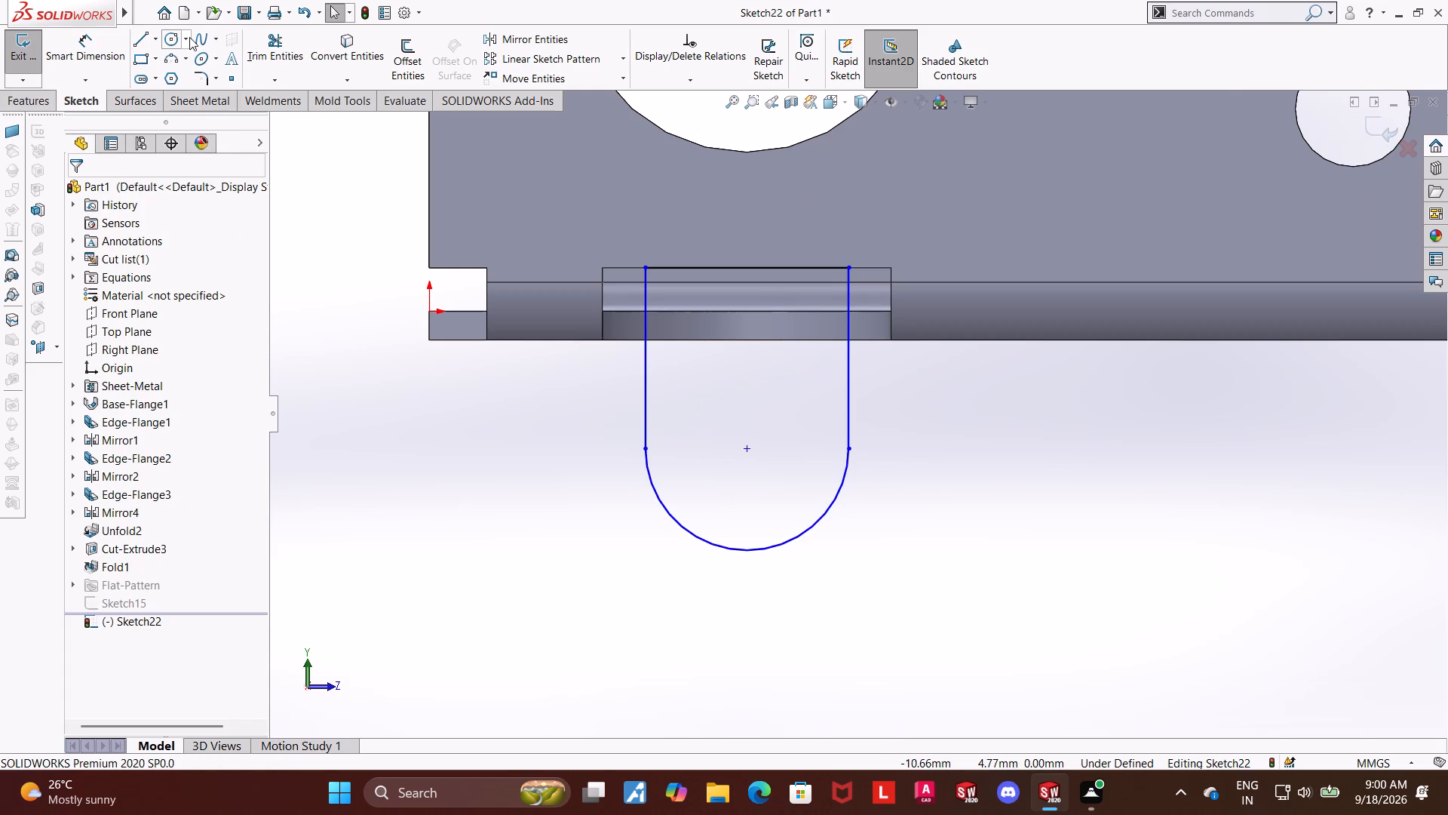
# Sketch a circle centred on the arc's centre point and dimension its diameter to 8 mm.
pyautogui.click(170, 43)
pyautogui.click(747, 451)
pyautogui.click(767, 469)
pyautogui.press('Escape')
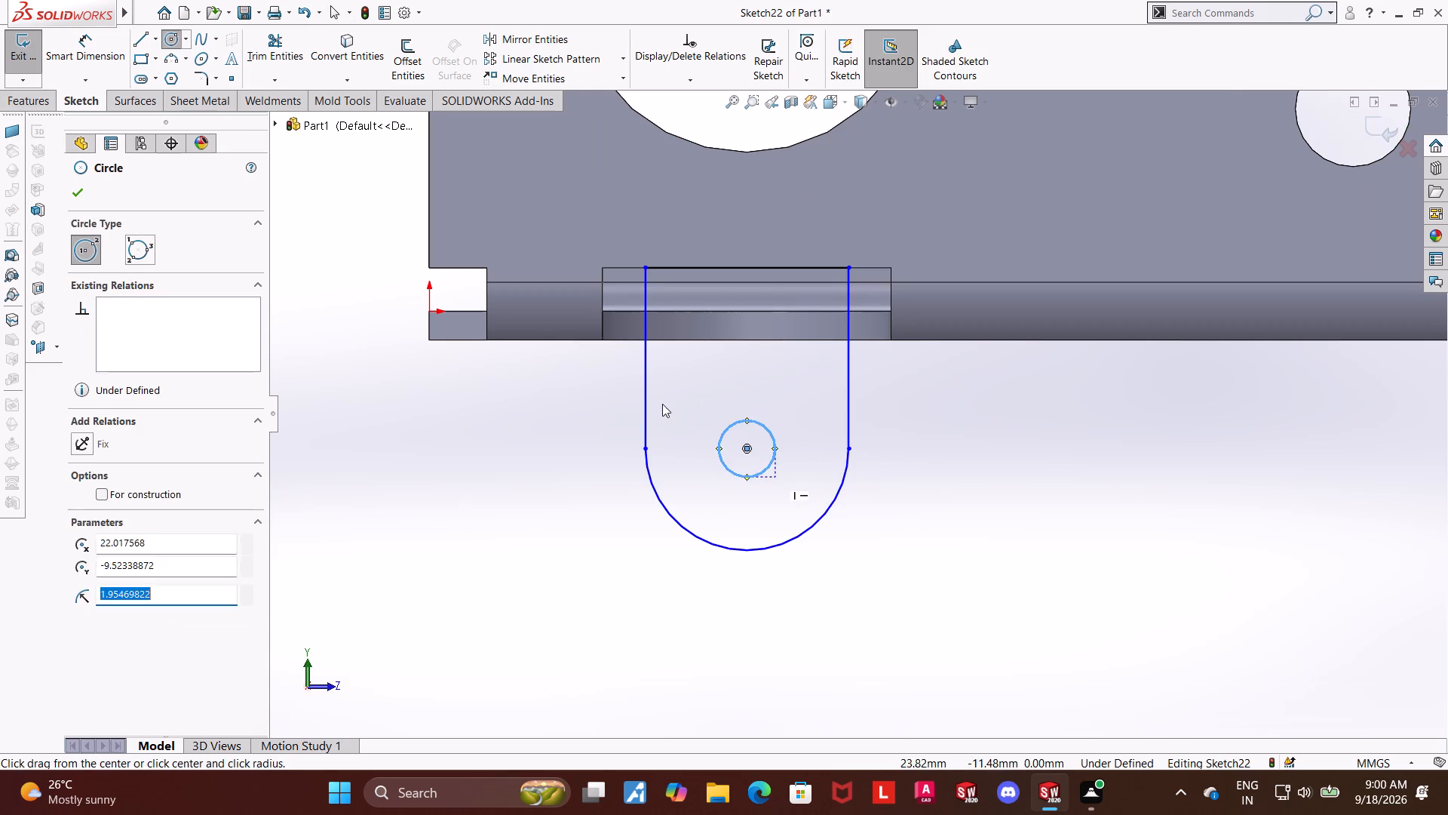
pyautogui.click(89, 54)
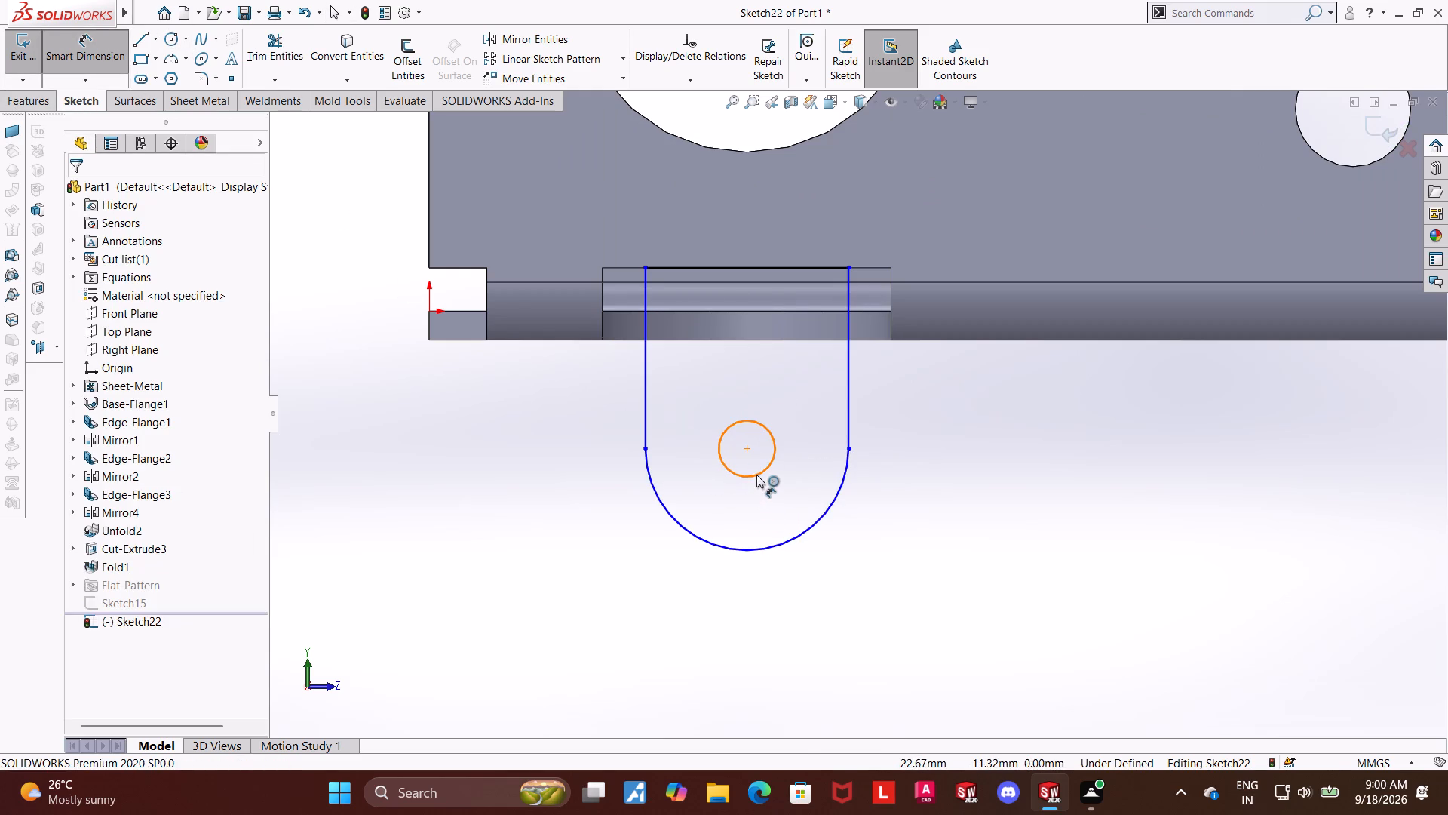
pyautogui.click(756, 475)
pyautogui.click(756, 505)
pyautogui.press('8')
pyautogui.press('Return')
pyautogui.press('Escape')
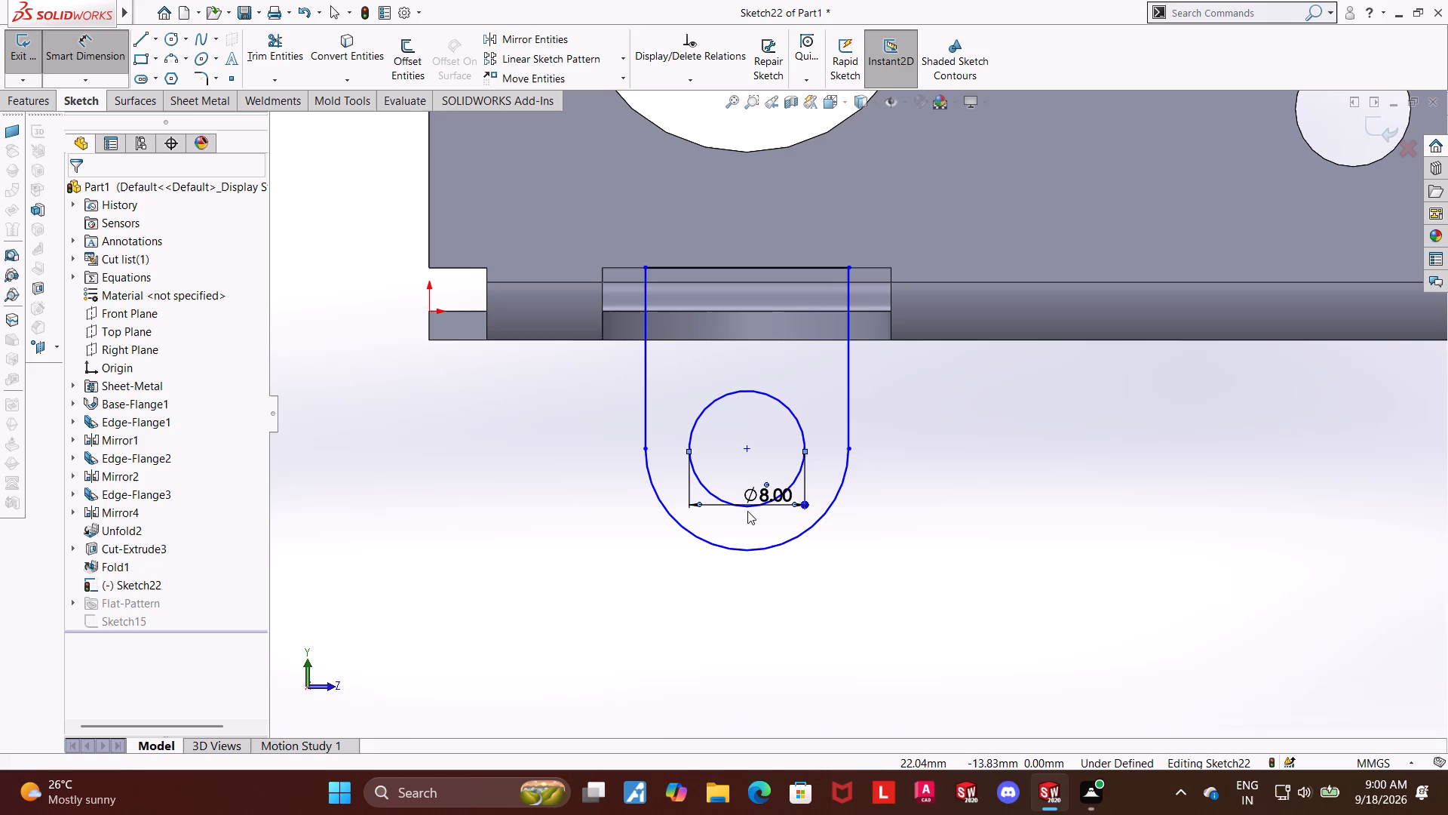
pyautogui.press('Escape')
# Dimension the radius of the tab profile's rounded end to 8 mm.
pyautogui.click(95, 43)
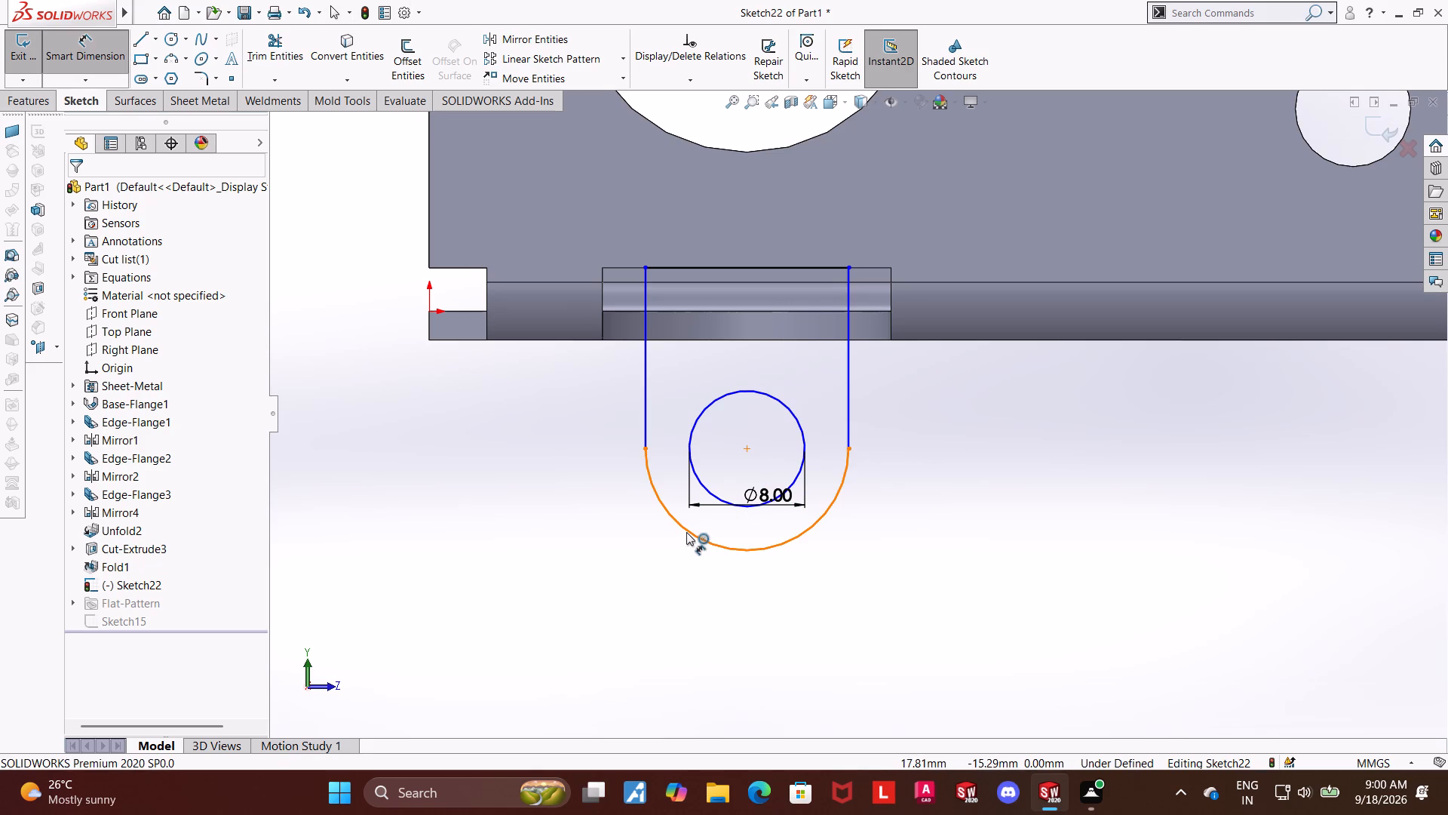
pyautogui.click(686, 532)
pyautogui.click(634, 581)
pyautogui.press('8')
pyautogui.press('Return')
pyautogui.press('Escape')
pyautogui.press('Escape')
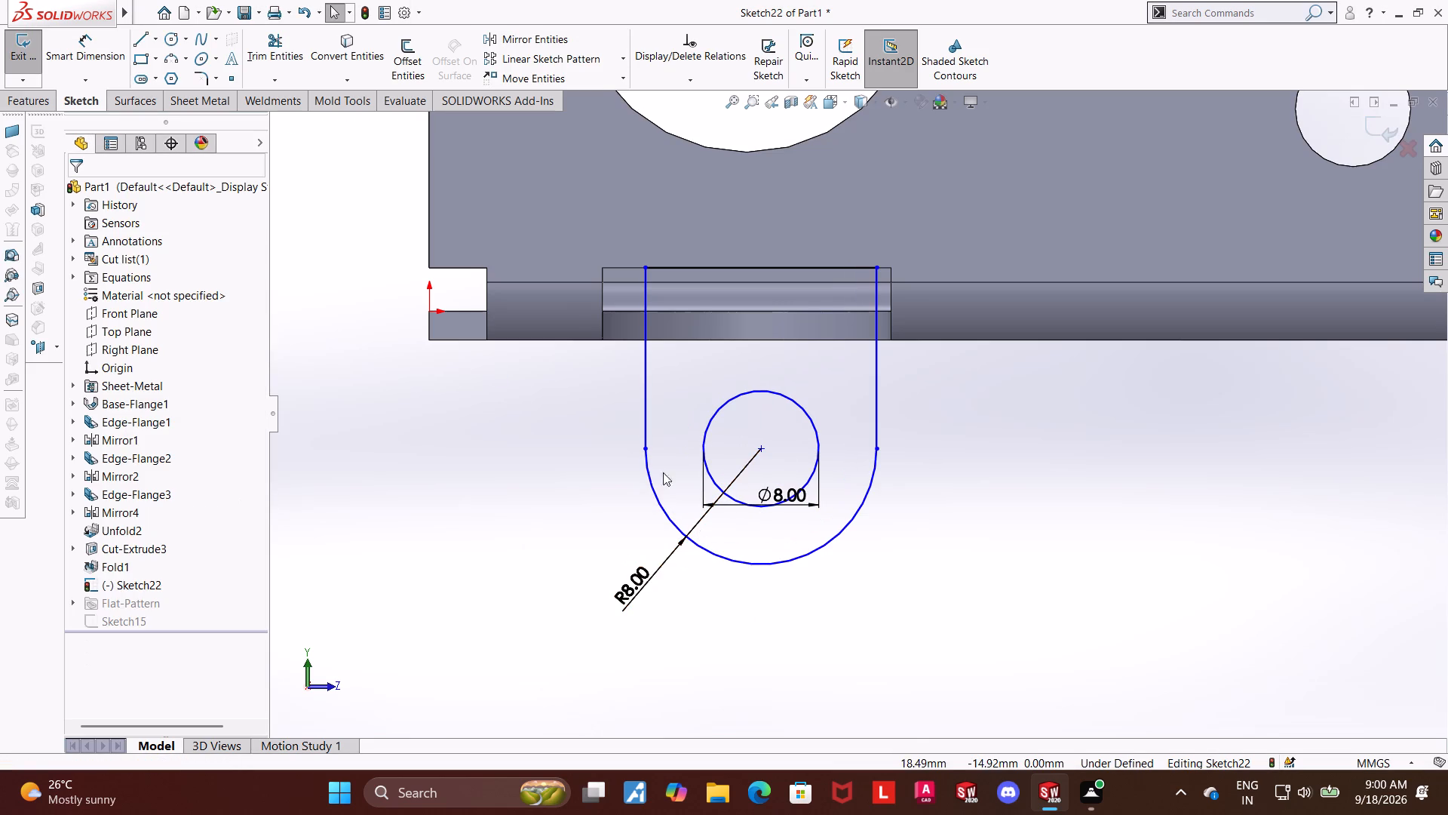
pyautogui.press('Escape')
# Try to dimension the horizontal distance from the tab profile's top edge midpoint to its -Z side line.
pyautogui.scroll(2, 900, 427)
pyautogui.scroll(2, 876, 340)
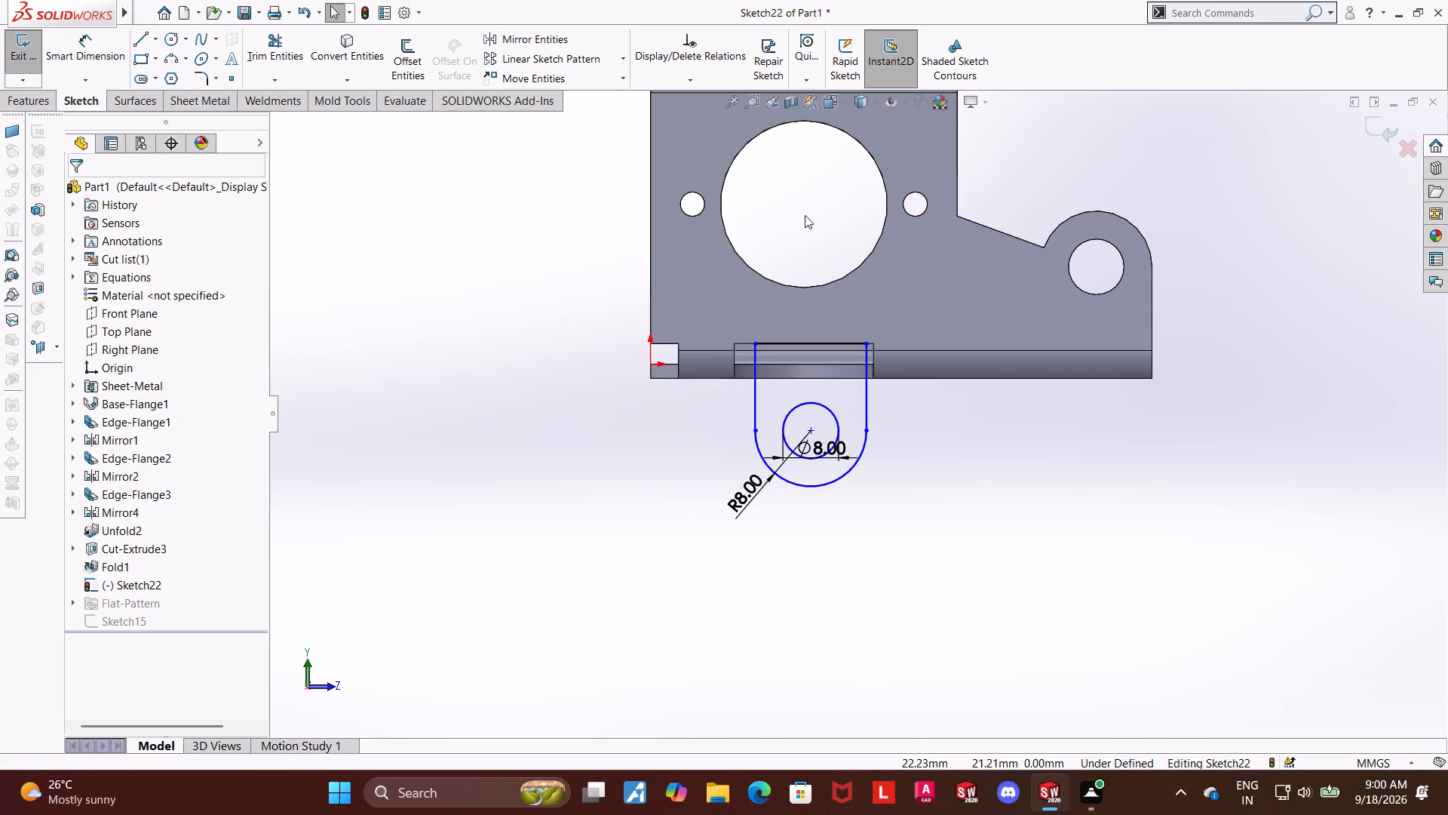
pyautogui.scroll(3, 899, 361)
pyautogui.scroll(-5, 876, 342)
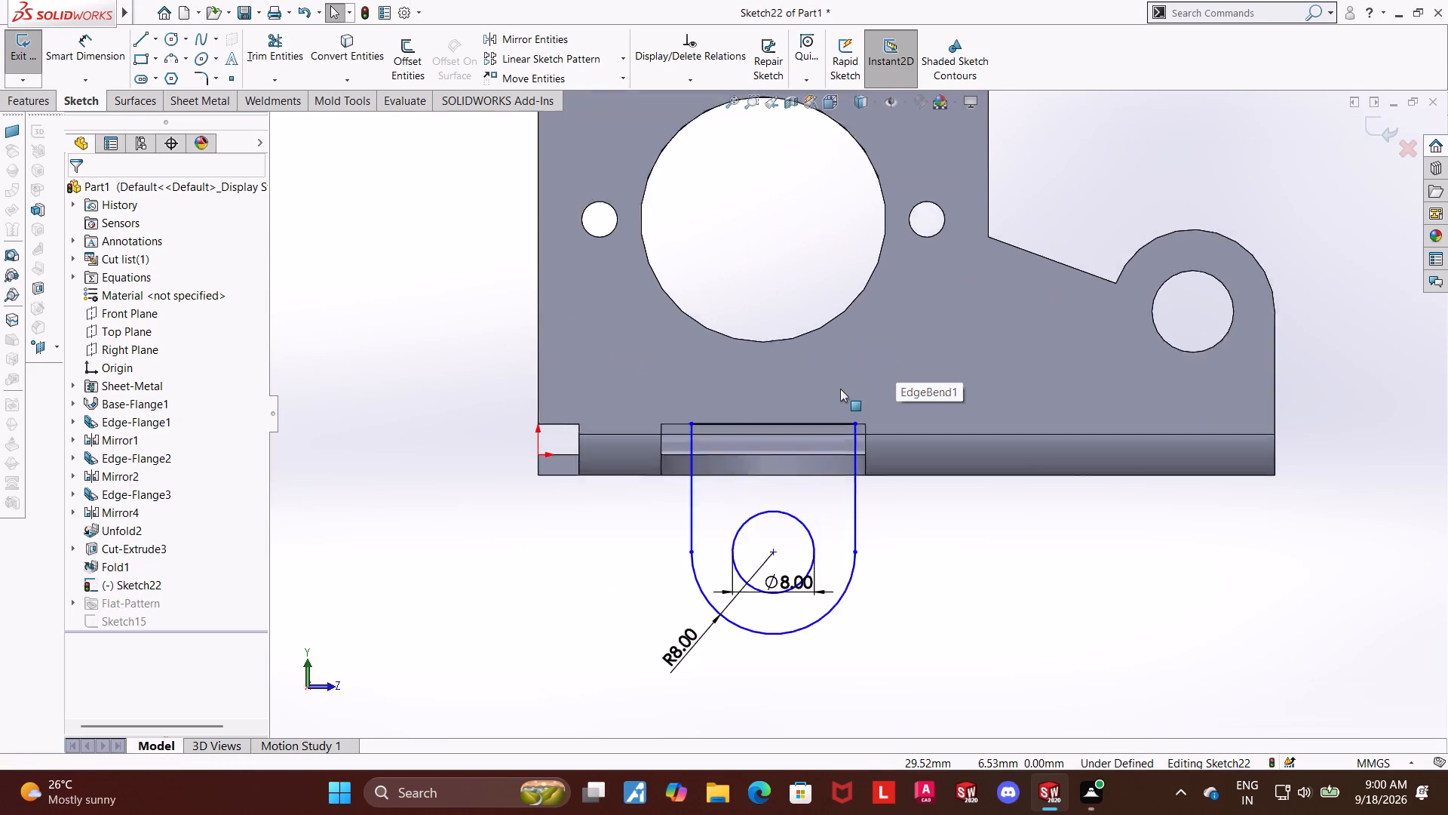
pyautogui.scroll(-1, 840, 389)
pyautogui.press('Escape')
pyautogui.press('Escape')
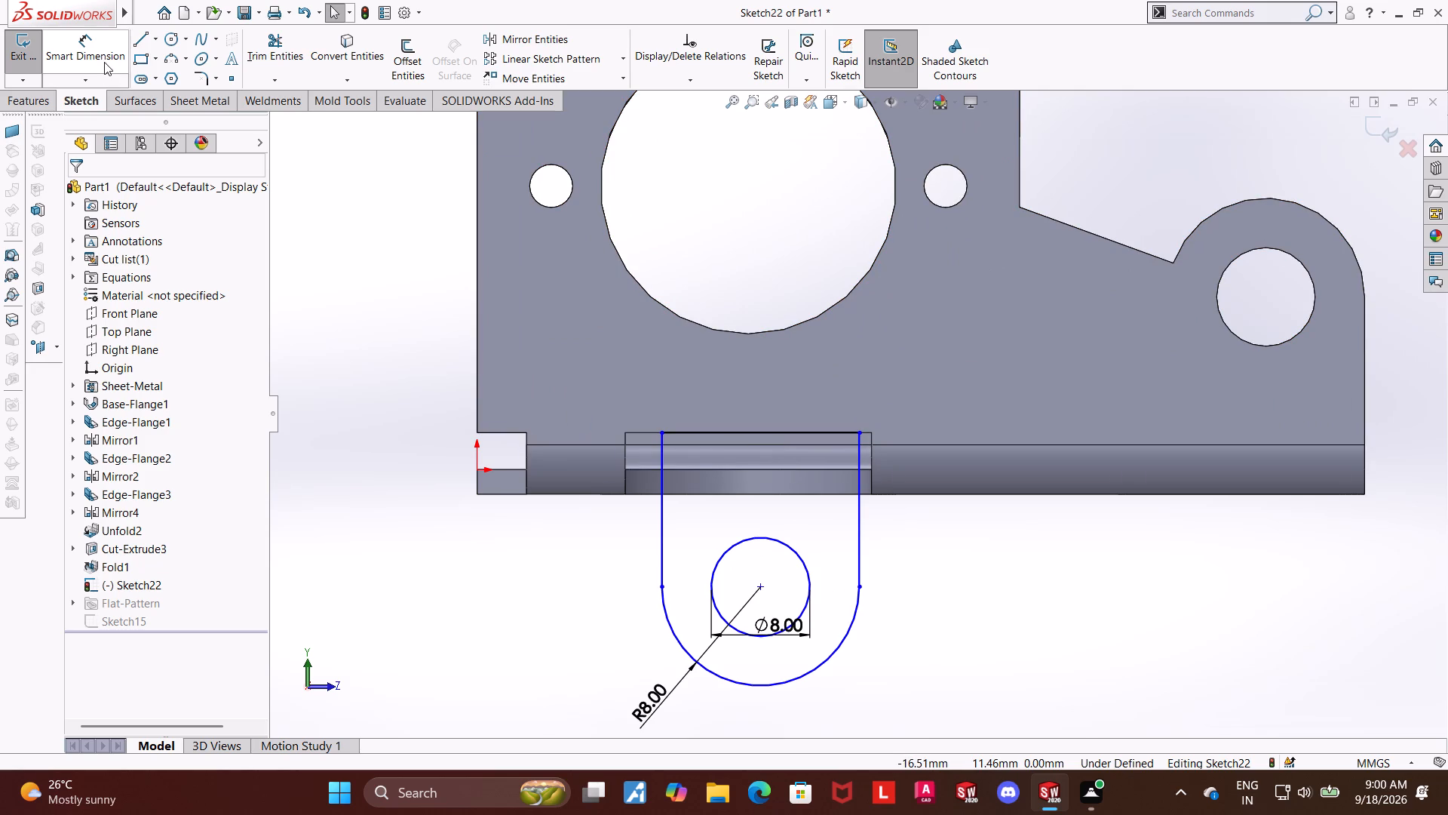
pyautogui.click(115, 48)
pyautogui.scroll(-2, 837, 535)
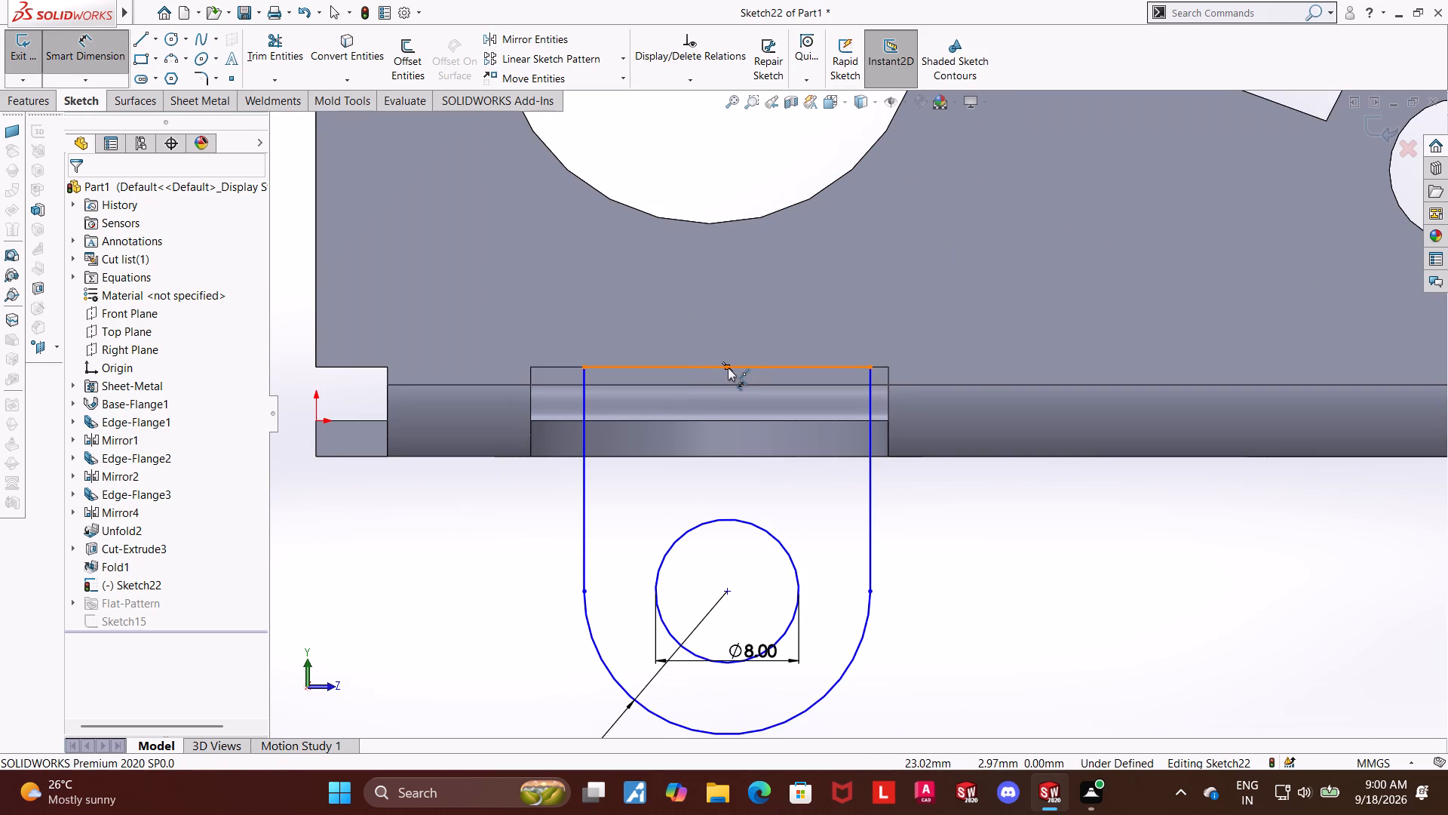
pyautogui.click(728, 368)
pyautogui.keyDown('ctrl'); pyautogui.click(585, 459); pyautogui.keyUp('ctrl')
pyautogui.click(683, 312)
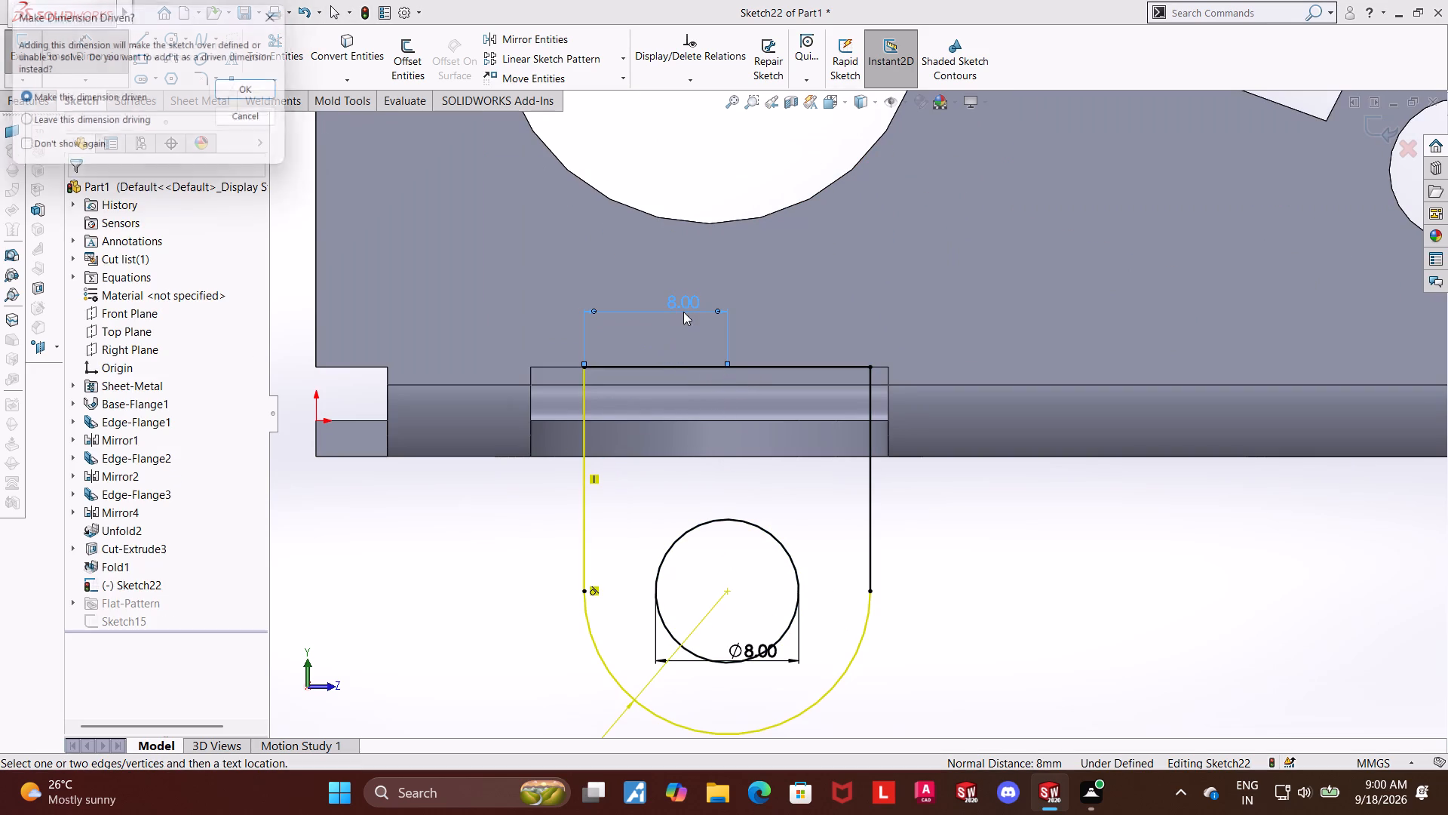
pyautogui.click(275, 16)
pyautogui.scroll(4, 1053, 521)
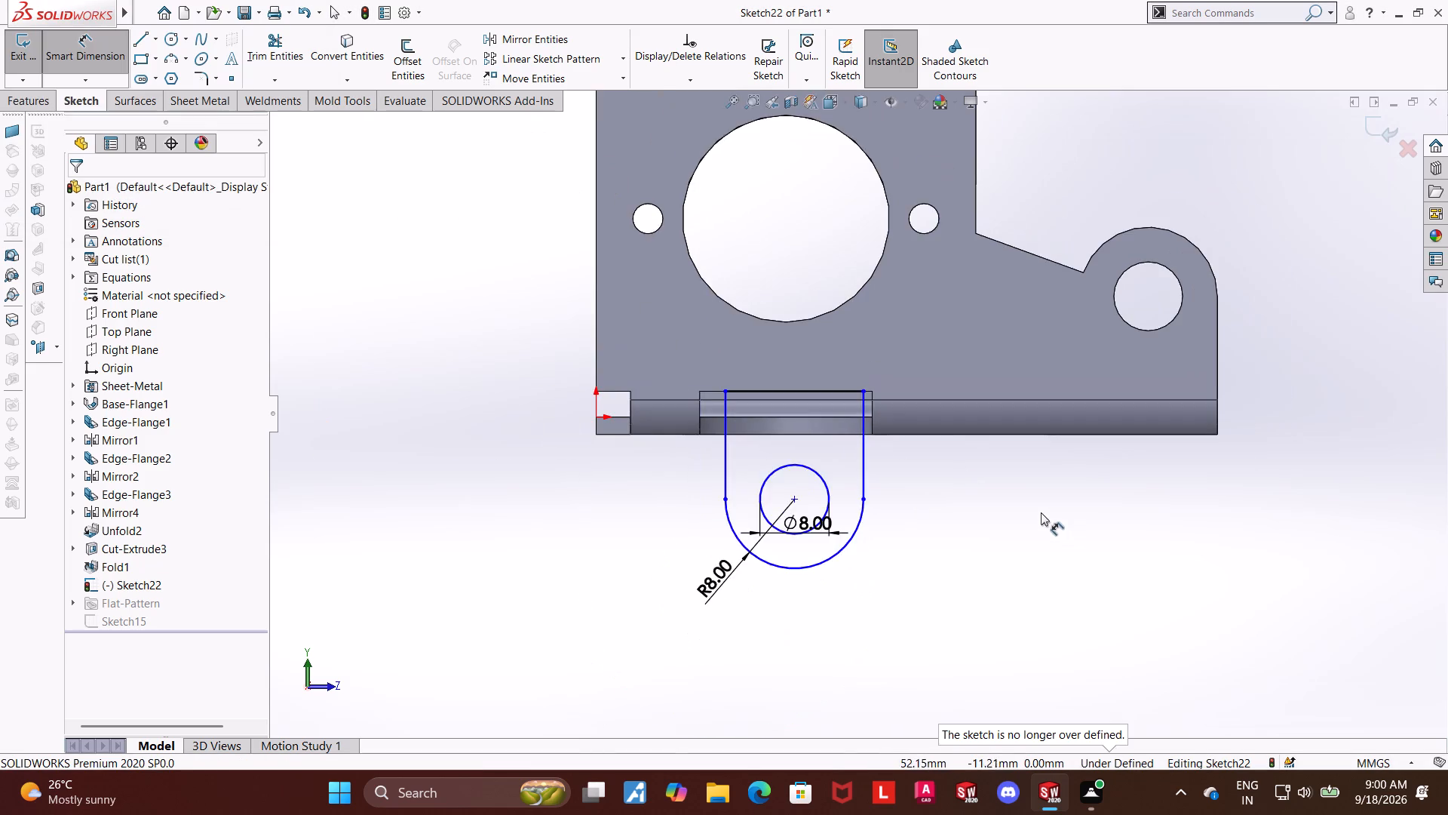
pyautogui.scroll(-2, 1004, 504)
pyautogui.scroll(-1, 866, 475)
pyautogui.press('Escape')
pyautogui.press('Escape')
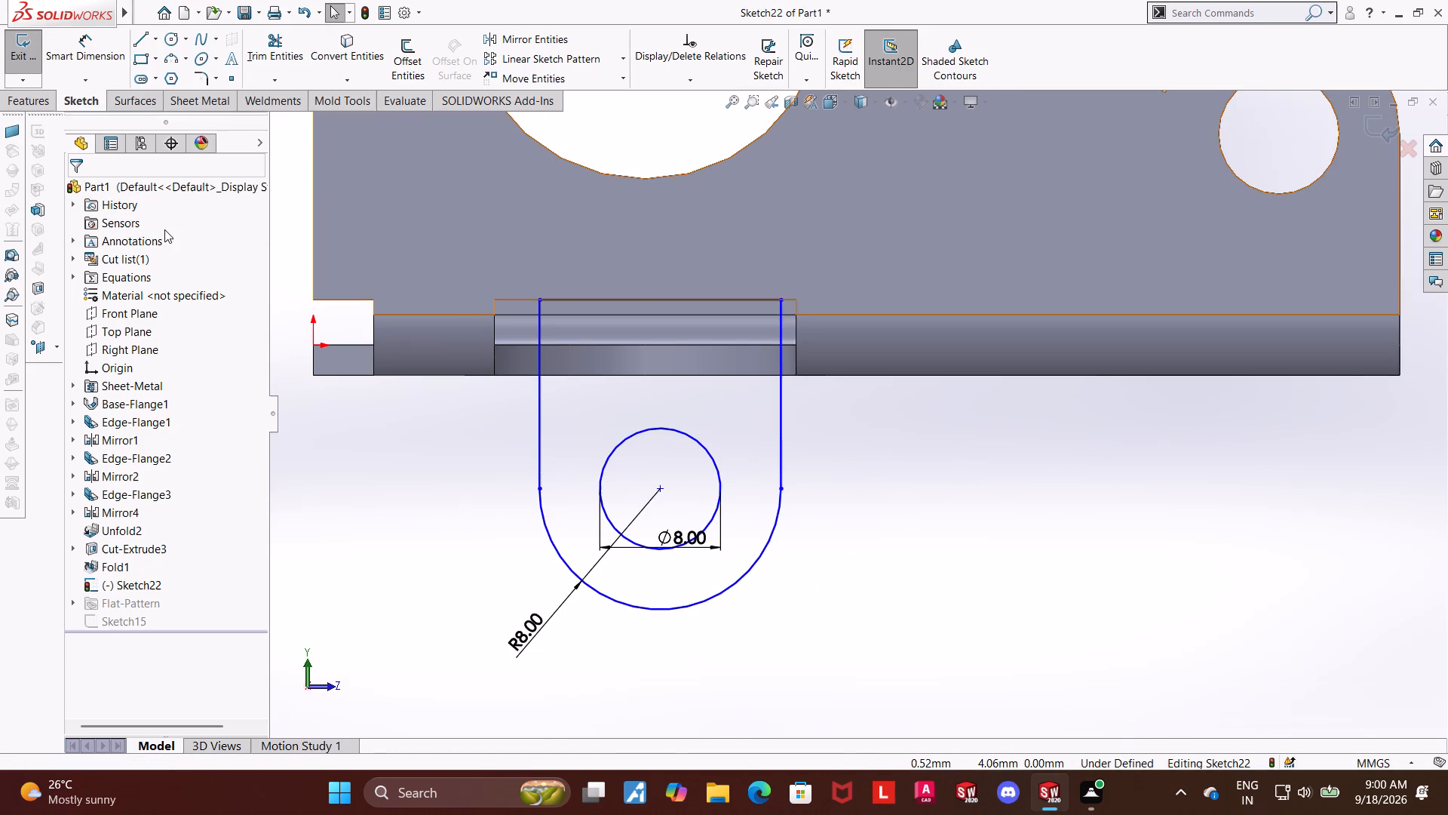
# Dimension the gap between the tab profile's +Z side line and the bend cutout's adjacent end edge to 2 mm.
pyautogui.click(93, 55)
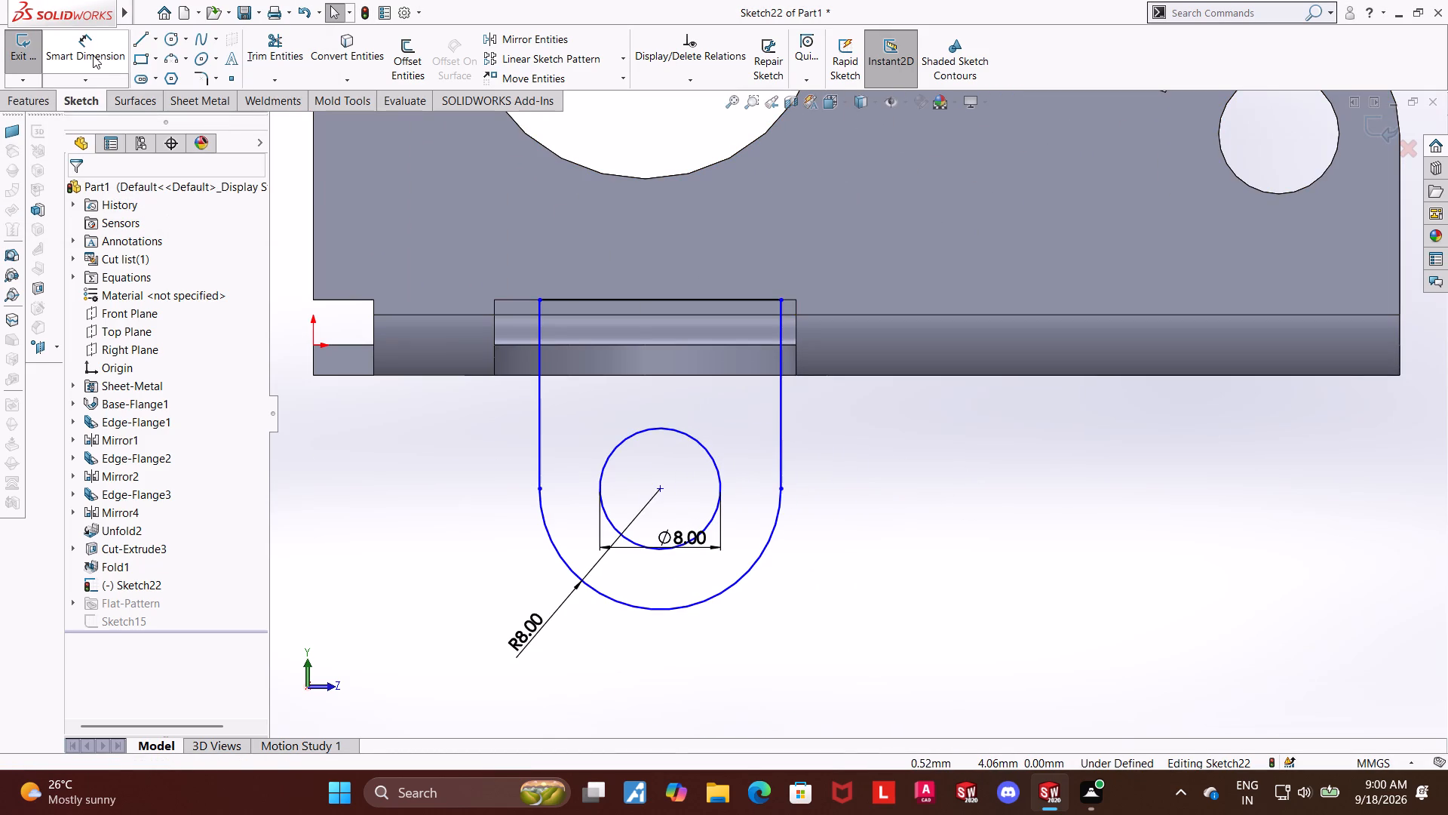
pyautogui.click(799, 333)
pyautogui.press('Escape')
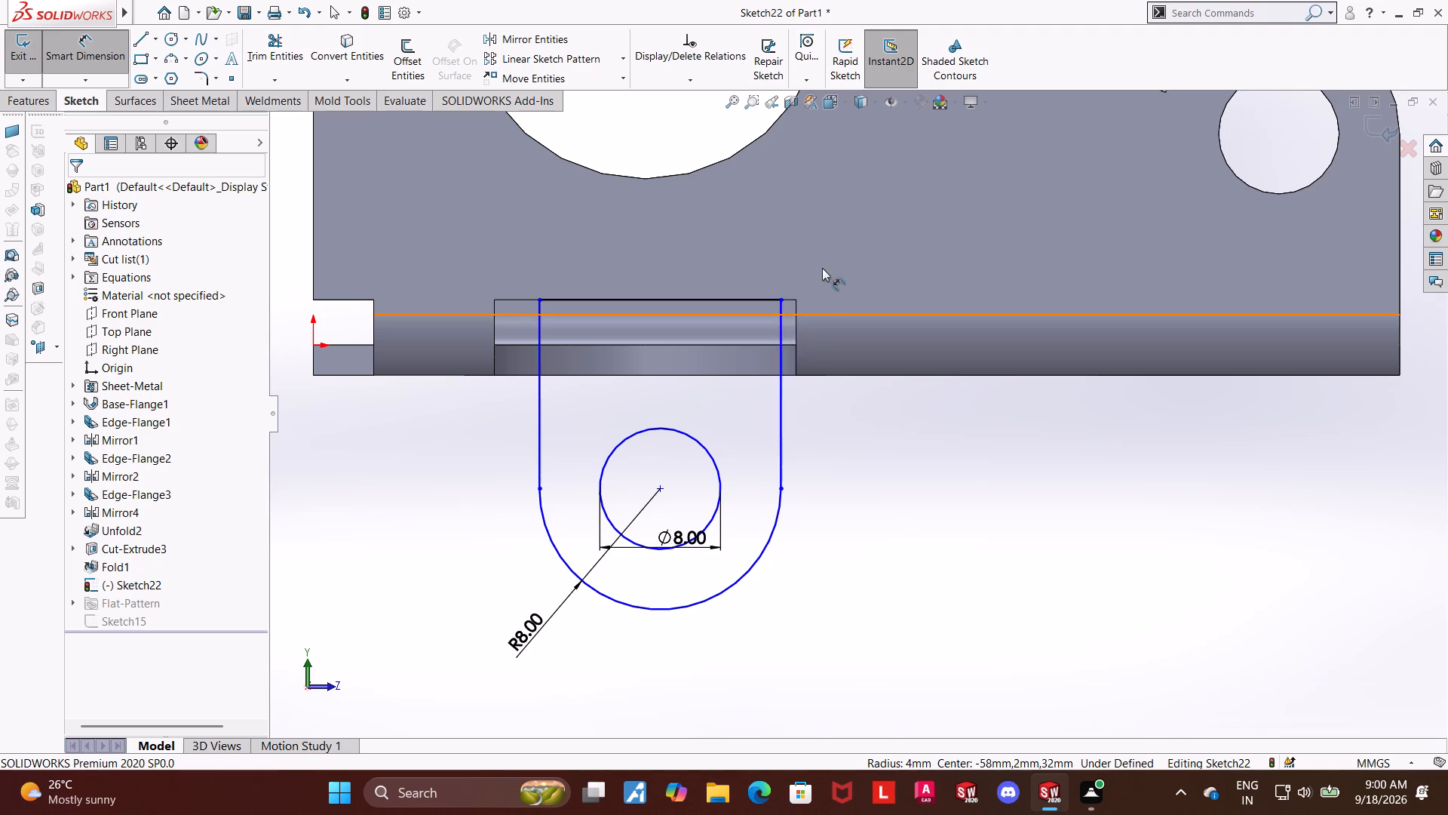
pyautogui.scroll(-4, 819, 268)
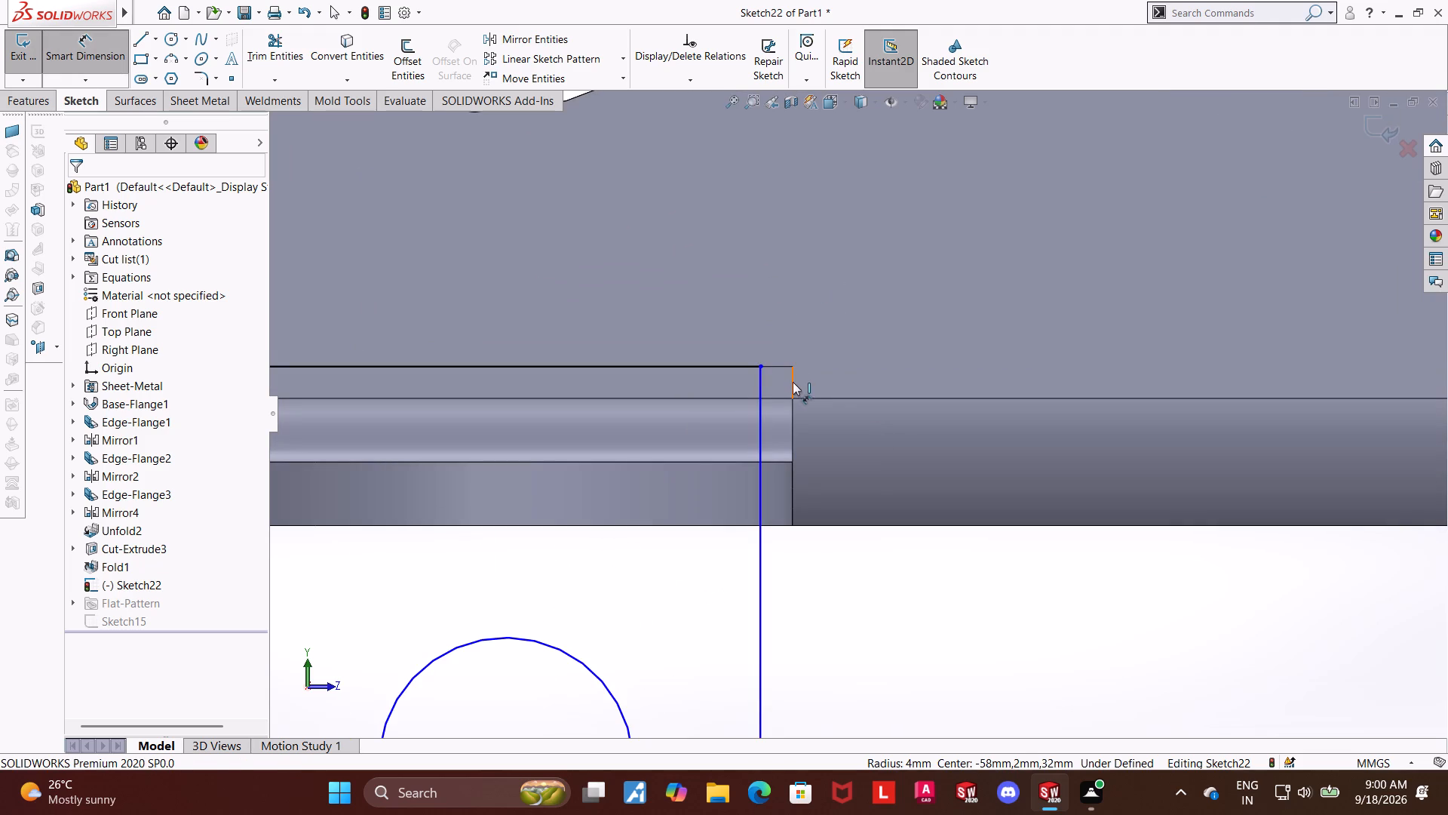
pyautogui.click(793, 382)
pyautogui.click(760, 379)
pyautogui.click(776, 307)
pyautogui.press('2')
pyautogui.press('Return')
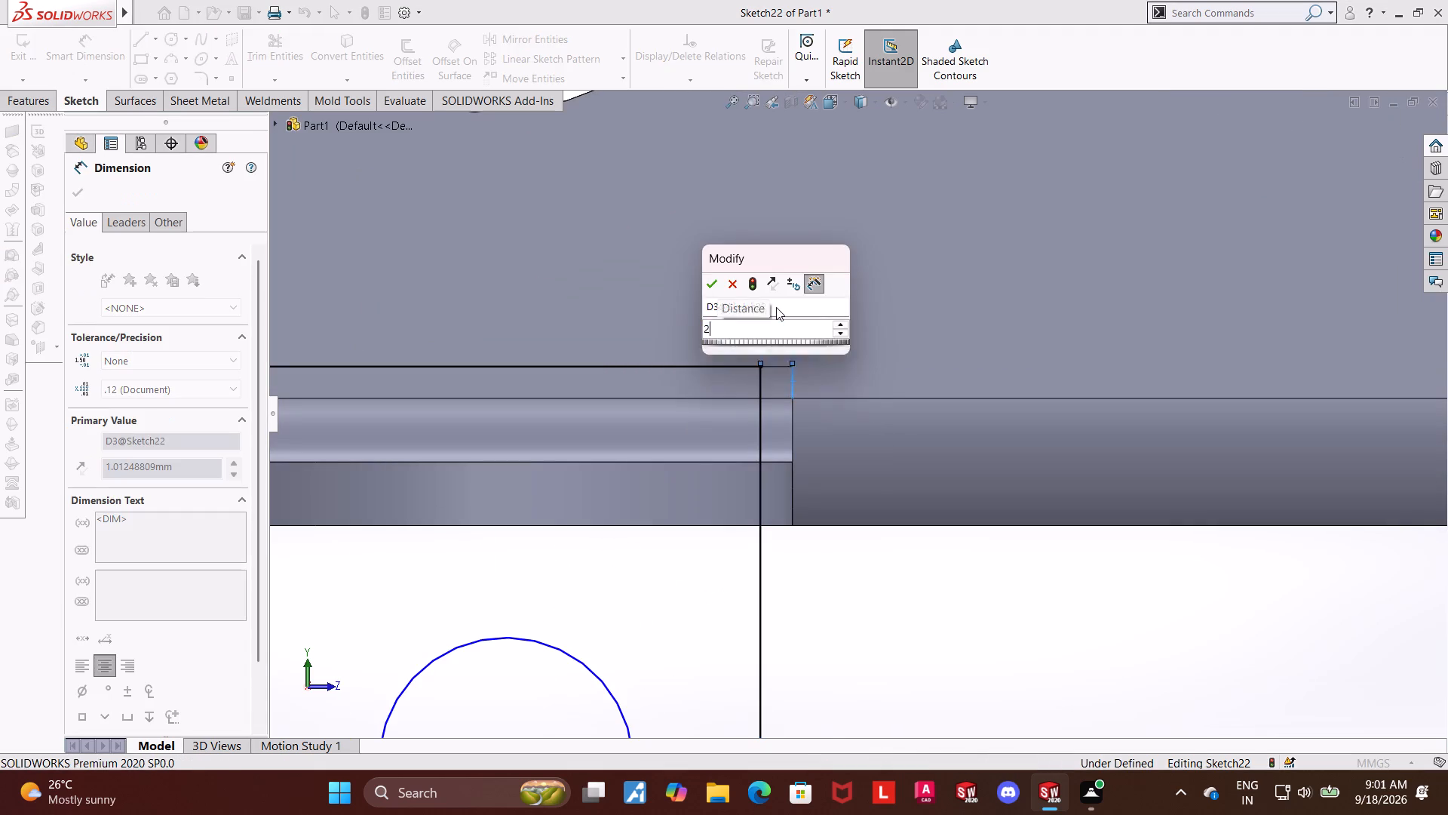
pyautogui.press('Escape')
pyautogui.scroll(7, 742, 285)
pyautogui.scroll(-2, 791, 548)
pyautogui.press('Escape')
pyautogui.press('Escape')
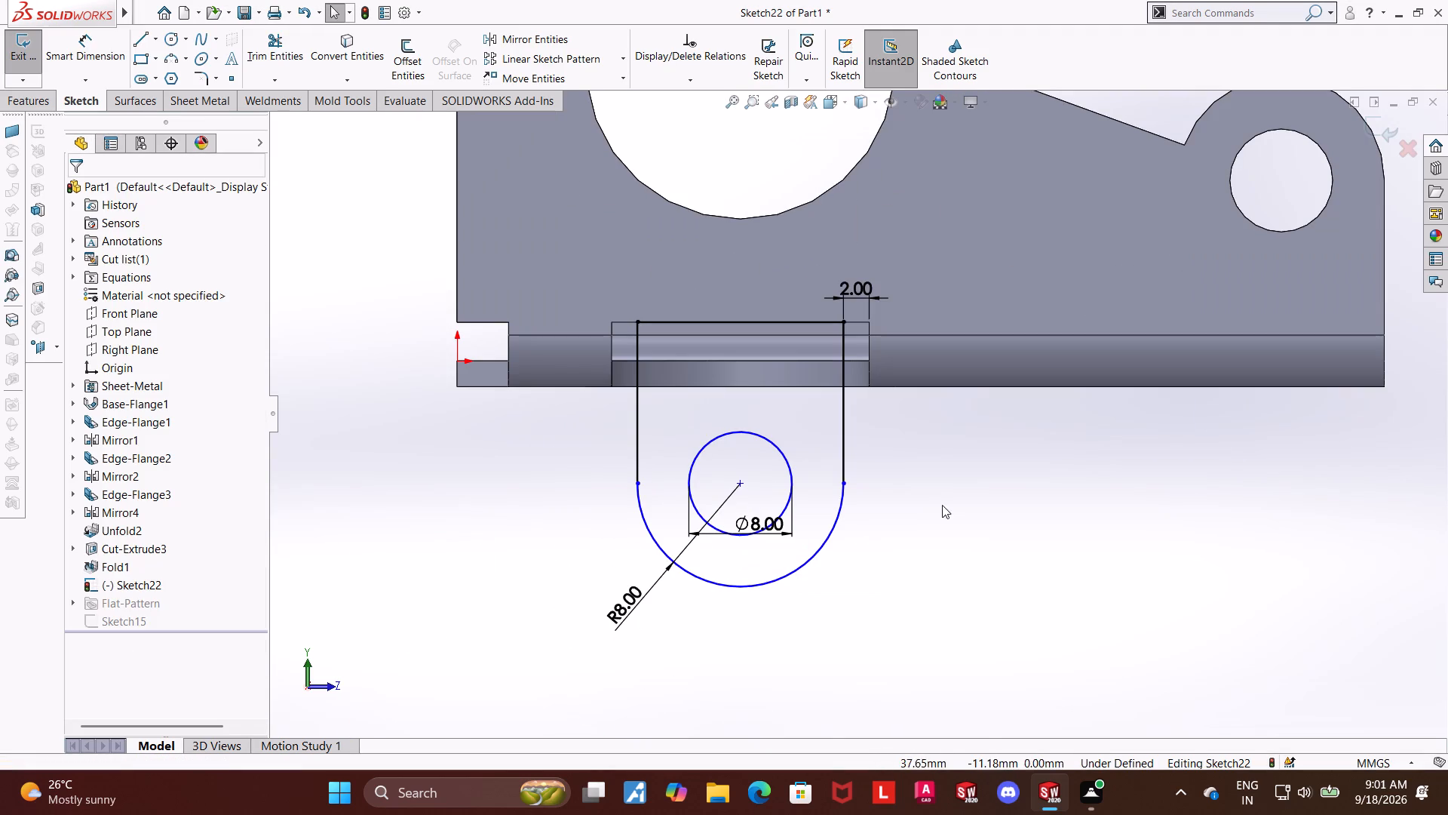
# Dimension the circle's centre 8 mm below the base flange's lower edge and exit the sketch.
pyautogui.click(104, 46)
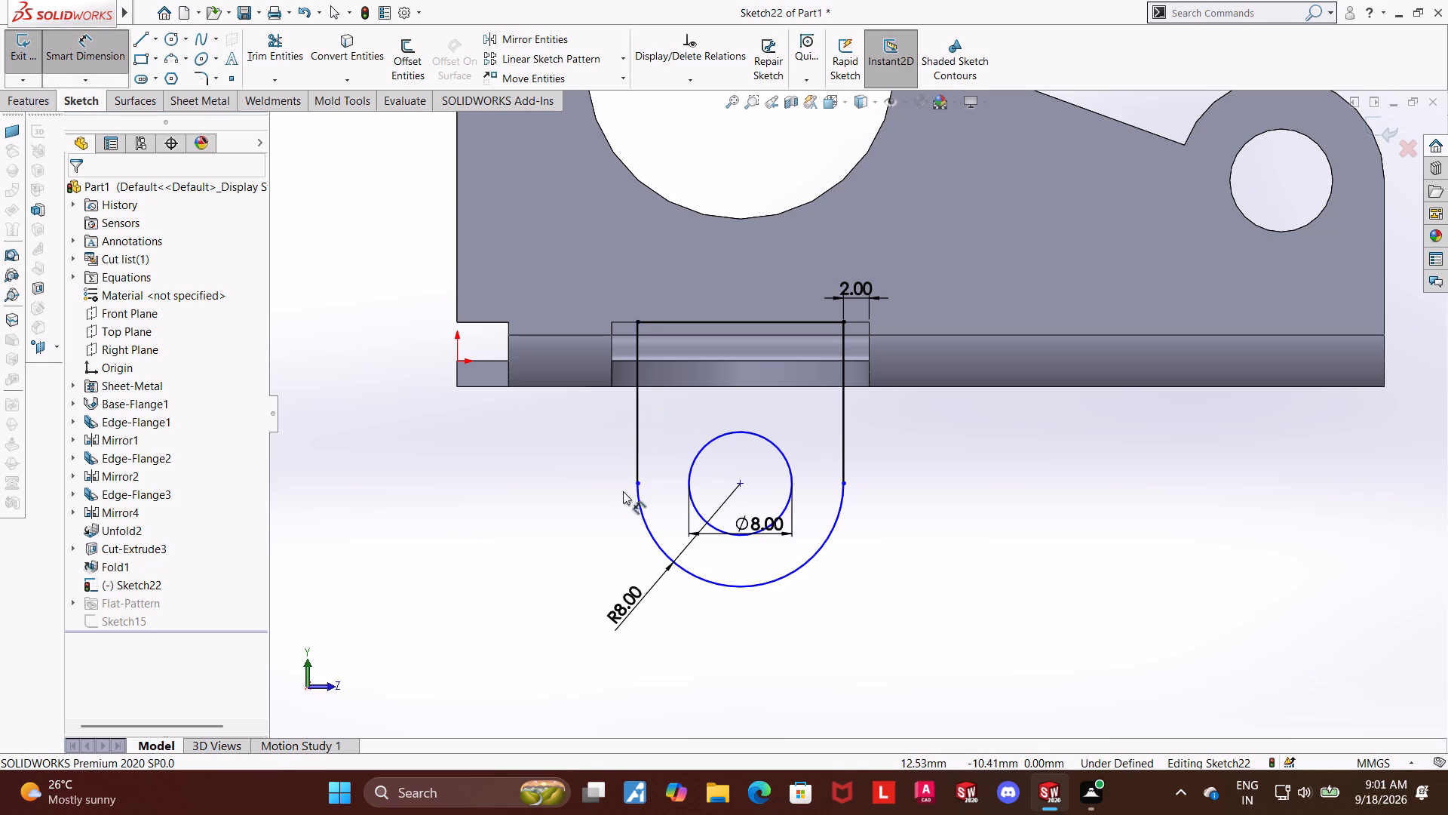
pyautogui.click(736, 485)
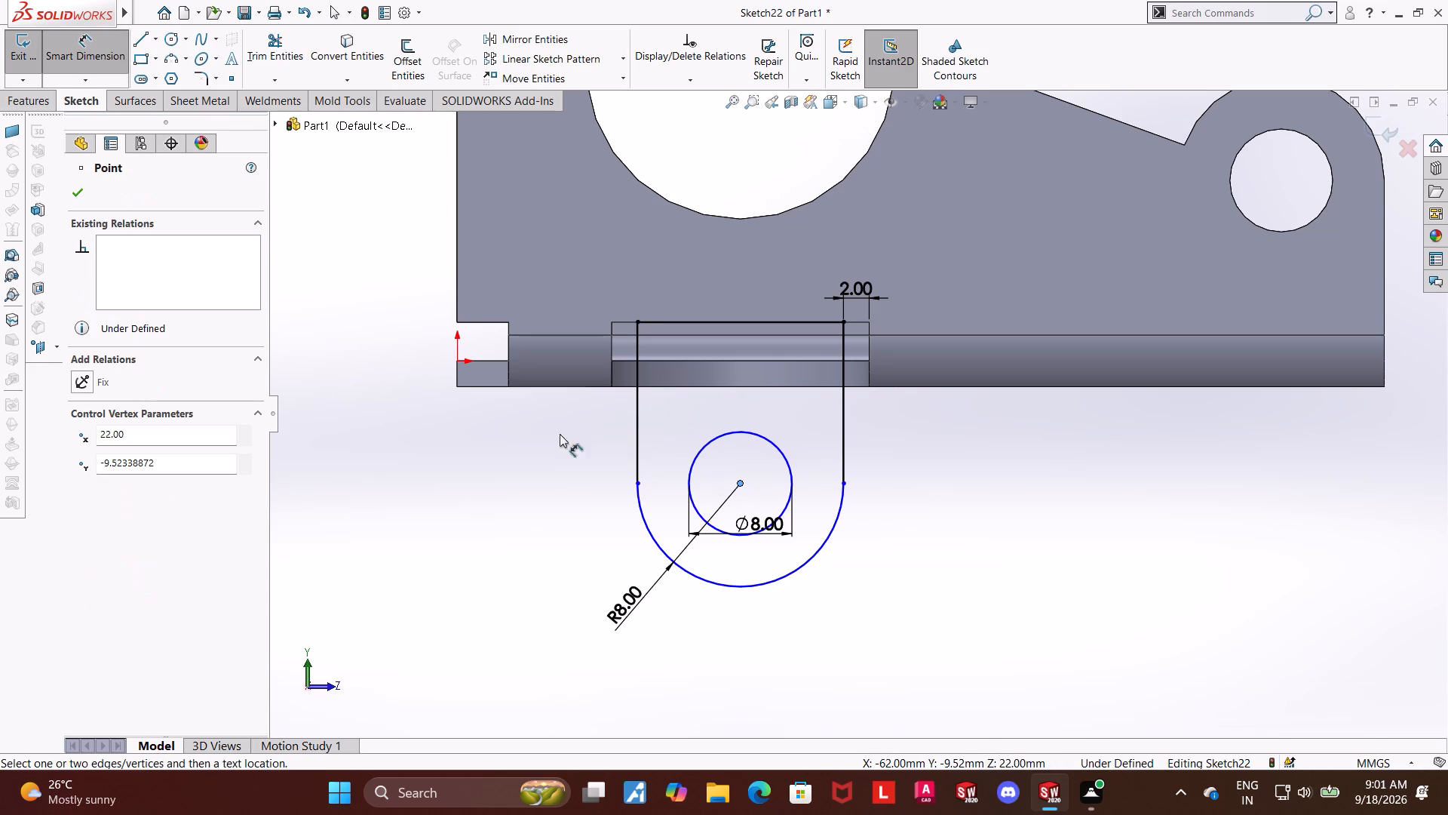
pyautogui.click(480, 388)
pyautogui.click(394, 419)
pyautogui.press('8')
pyautogui.press('Return')
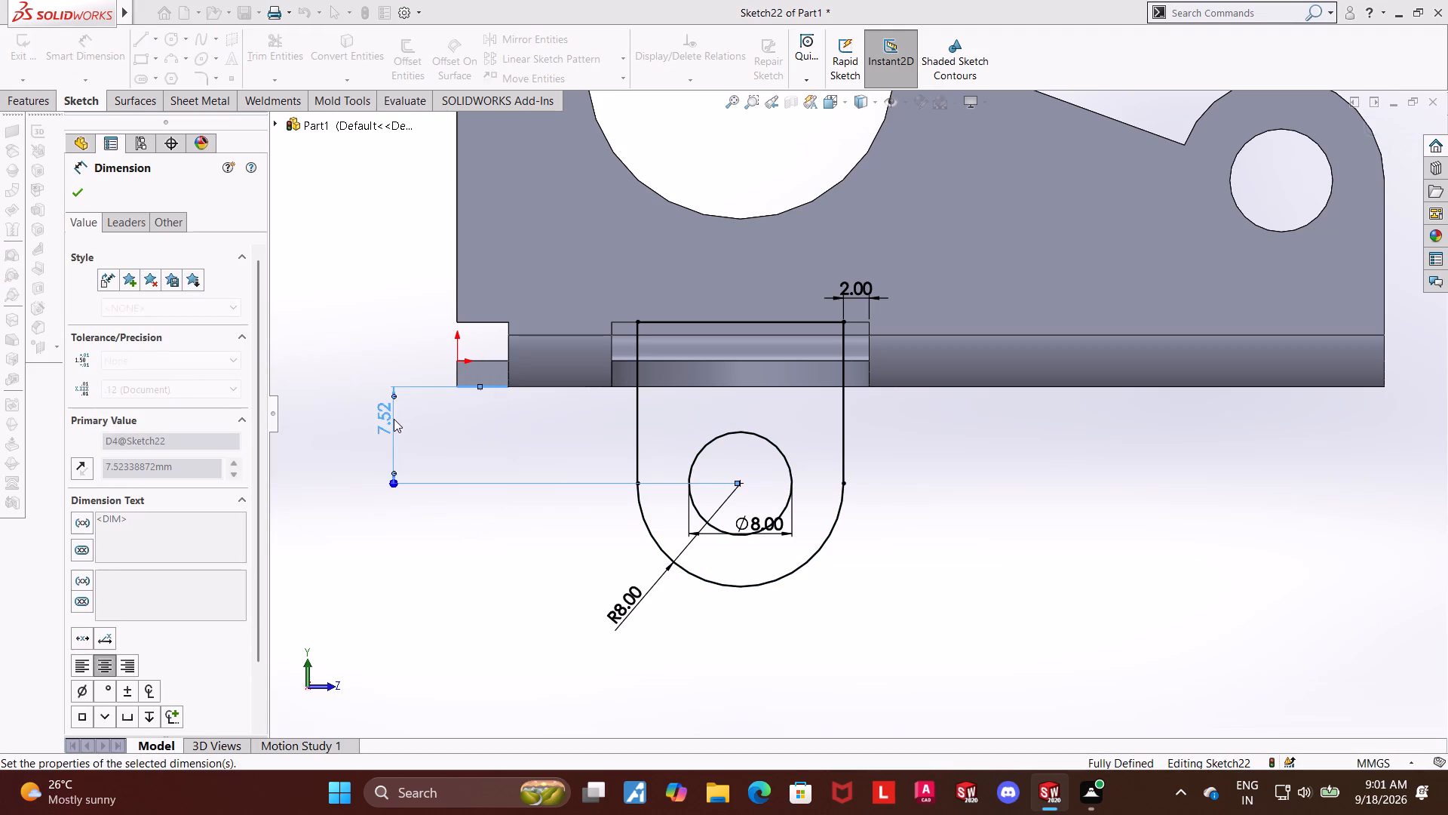
pyautogui.press('Escape')
pyautogui.press('Escape')
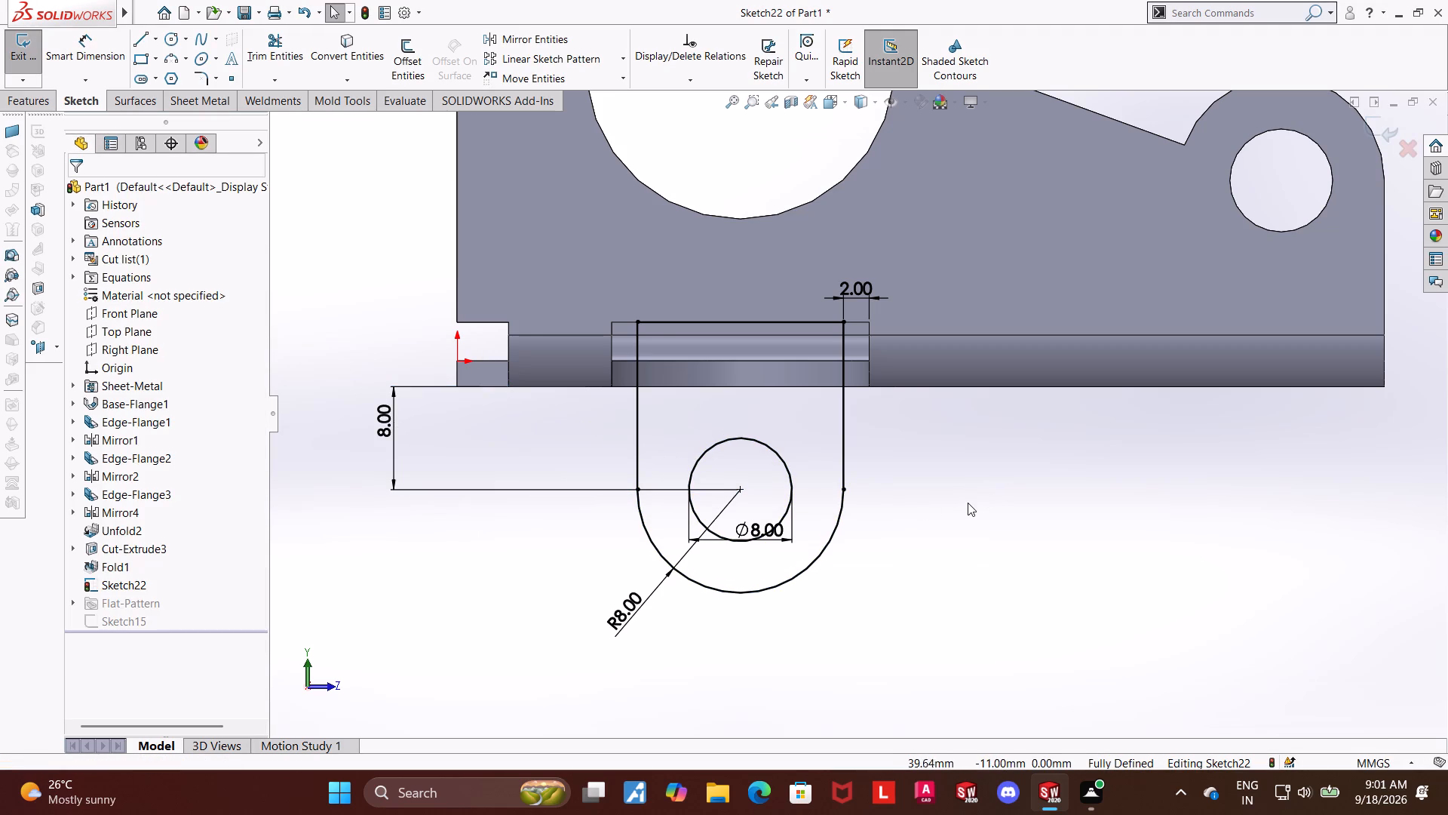
pyautogui.scroll(1, 960, 503)
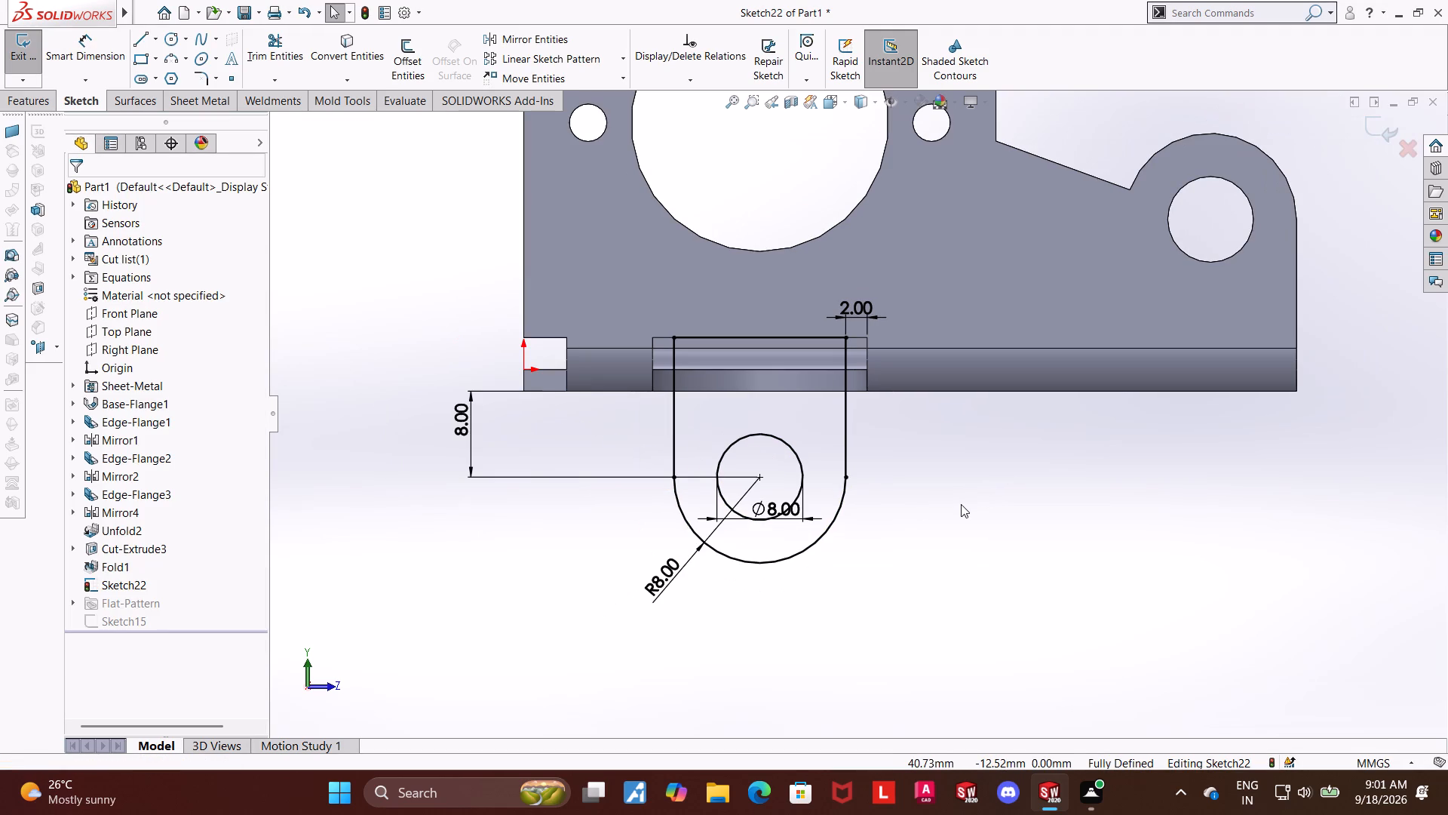
pyautogui.scroll(2, 949, 505)
pyautogui.middleClick(949, 505)
pyautogui.moveTo(949, 505); pyautogui.dragTo(982, 506, button='middle')
pyautogui.scroll(-1, 982, 506)
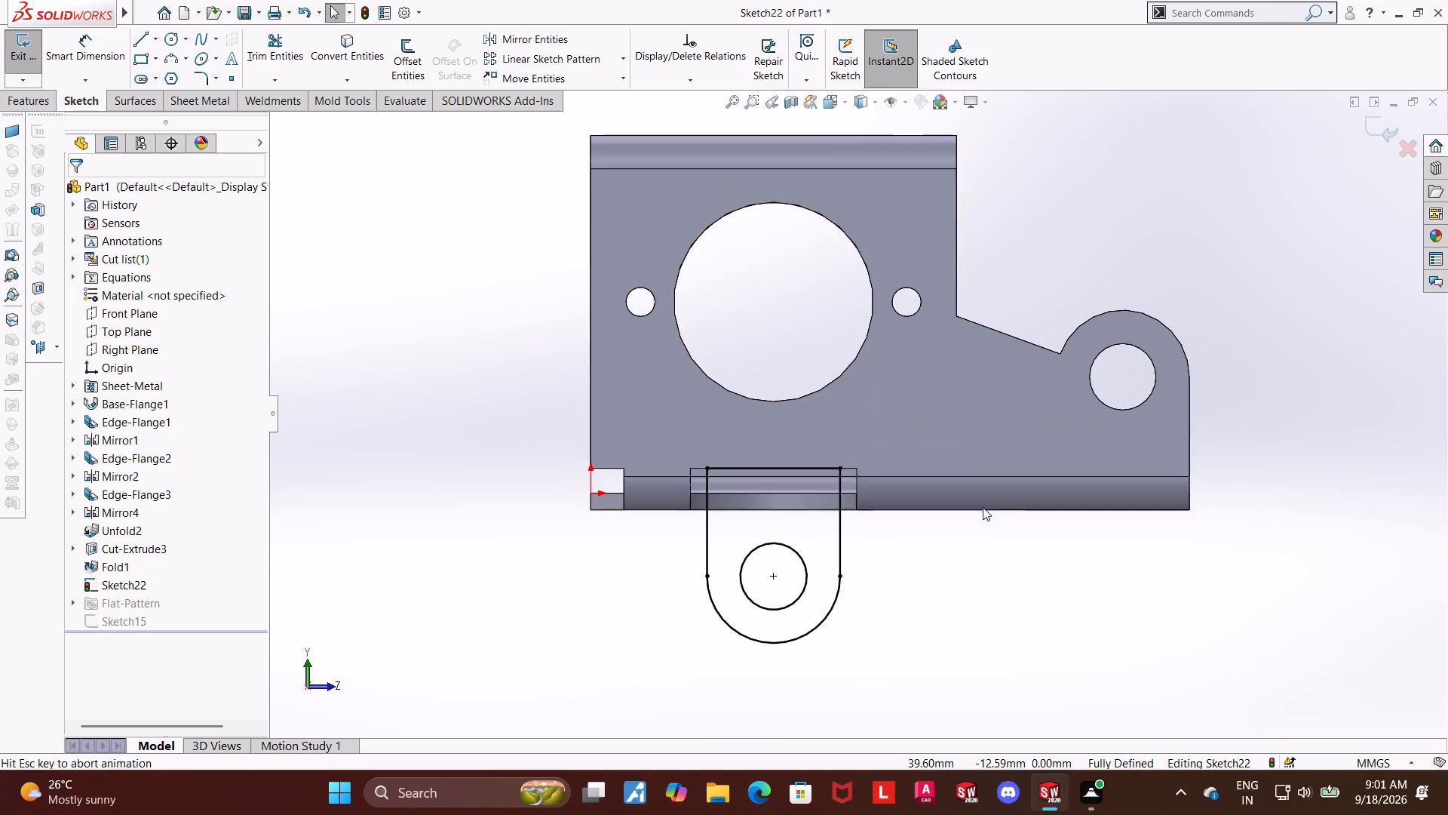
pyautogui.click(1386, 126)
# Examine the tab sketch's position relative to the bracket's flange and bend cutout from several directions.
pyautogui.scroll(4, 1071, 491)
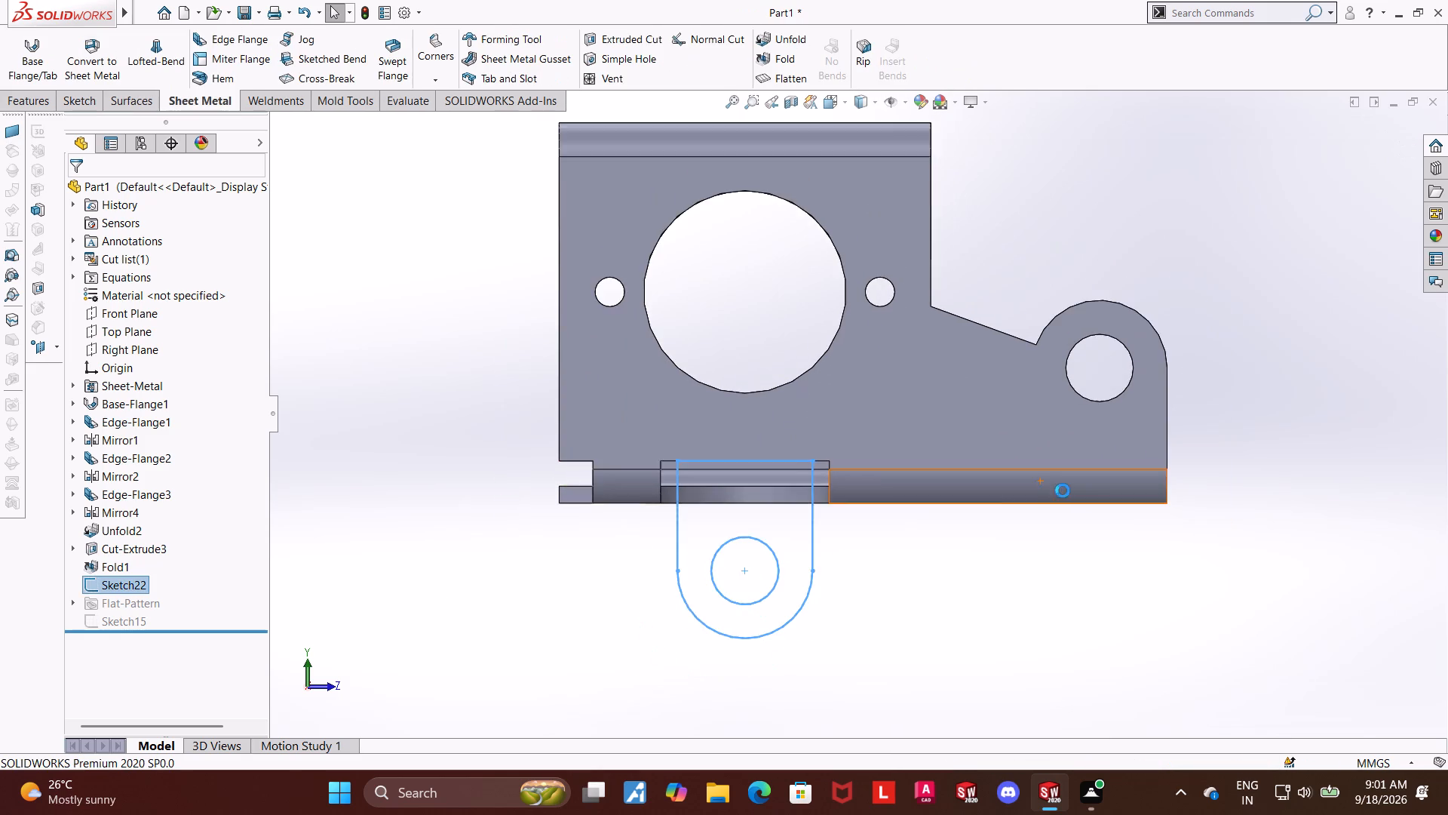
pyautogui.moveTo(936, 552); pyautogui.dragTo(971, 544, button='middle')
pyautogui.click(1088, 592)
pyautogui.moveTo(1088, 592); pyautogui.dragTo(1219, 592, button='middle')
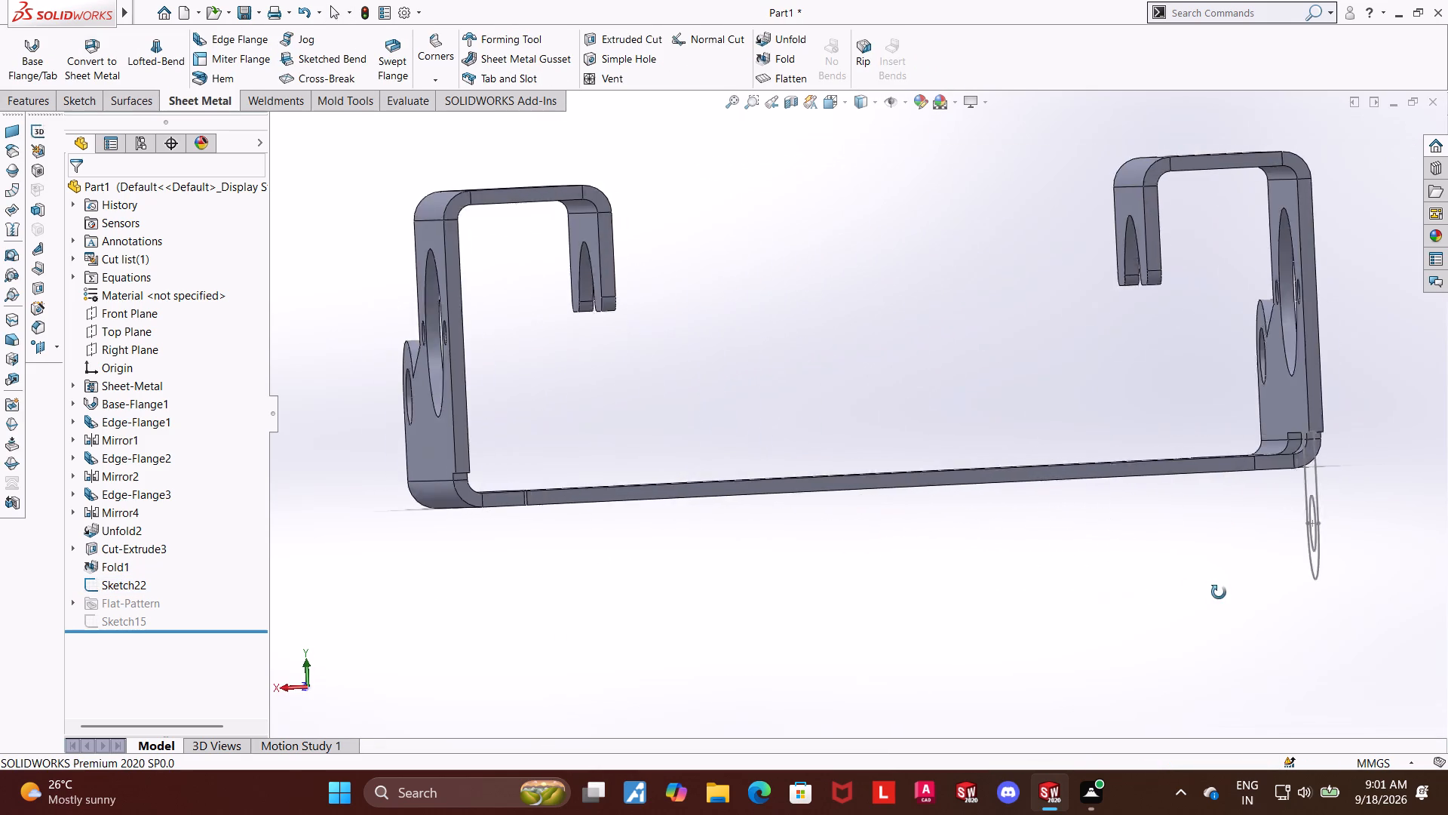
pyautogui.moveTo(1219, 592); pyautogui.dragTo(1219, 592, button='middle')
pyautogui.scroll(3, 1219, 592)
pyautogui.moveTo(1336, 494); pyautogui.dragTo(1221, 508, button='middle')
pyautogui.moveTo(1225, 508); pyautogui.dragTo(1246, 508, button='middle')
pyautogui.scroll(-2, 1105, 491)
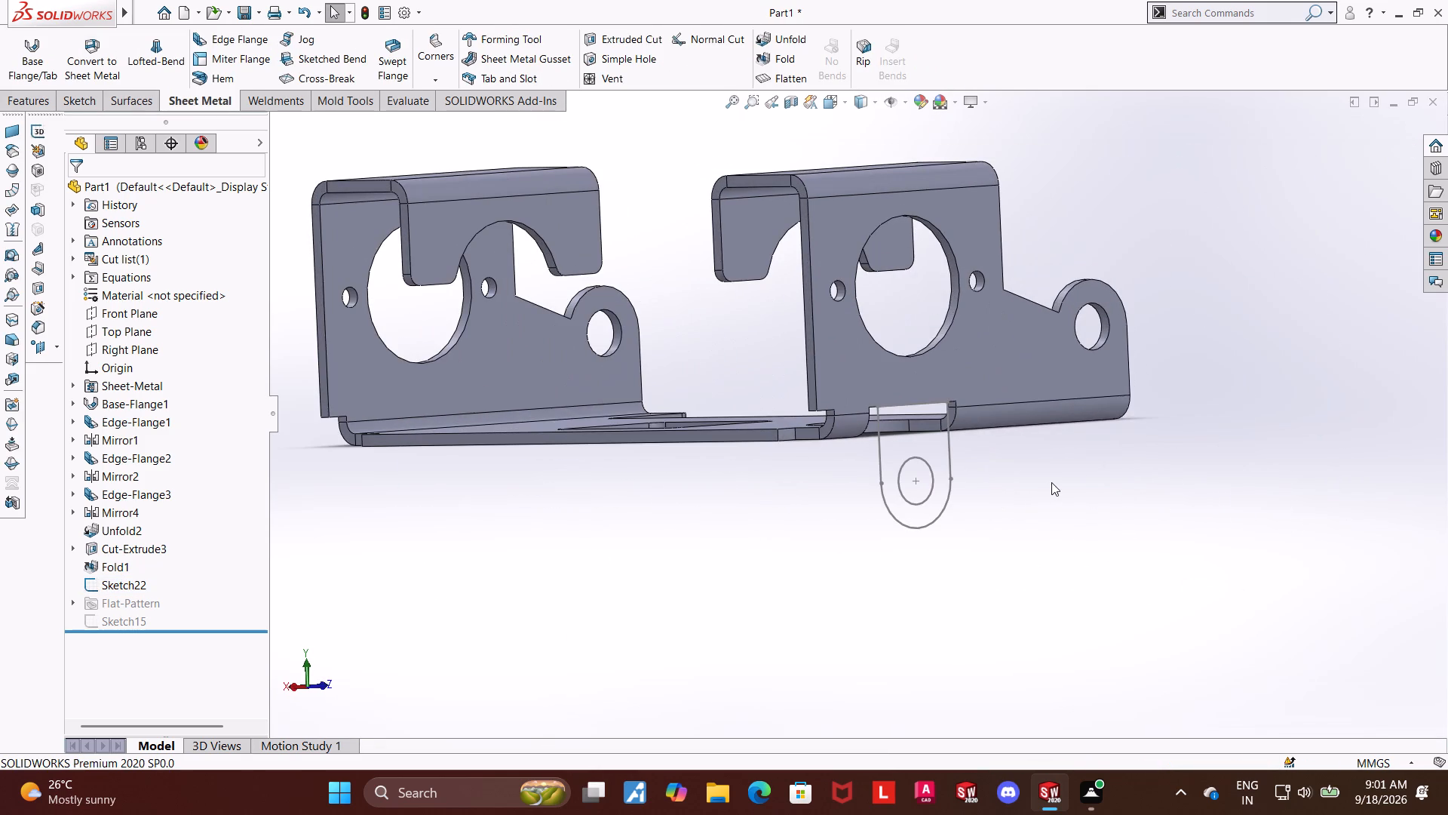
pyautogui.scroll(-1, 1236, 343)
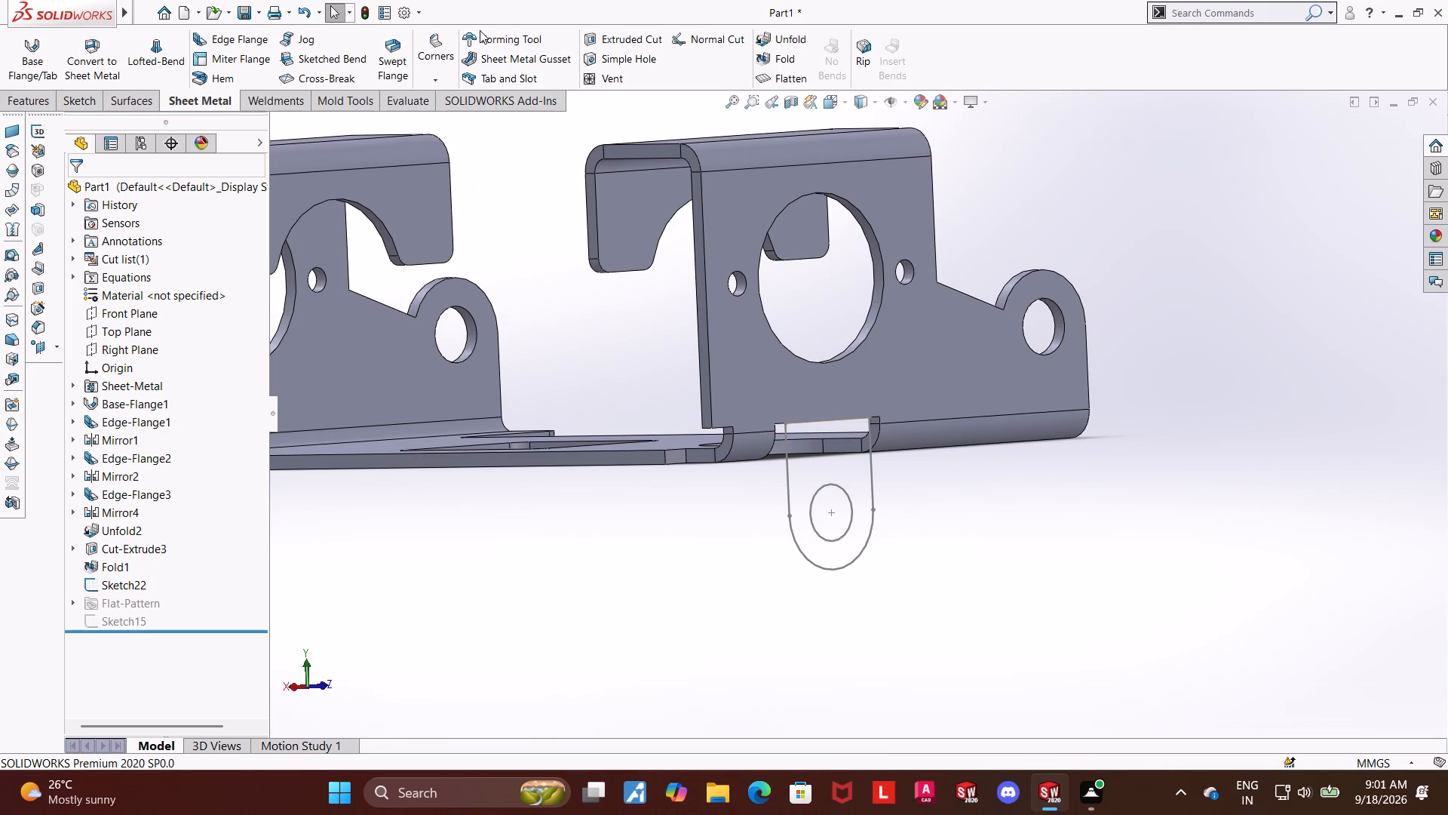
pyautogui.scroll(2, 1133, 314)
pyautogui.scroll(-1, 1104, 302)
pyautogui.scroll(1, 1103, 302)
pyautogui.moveTo(1103, 302); pyautogui.dragTo(1094, 328, button='middle')
pyautogui.scroll(-1, 978, 326)
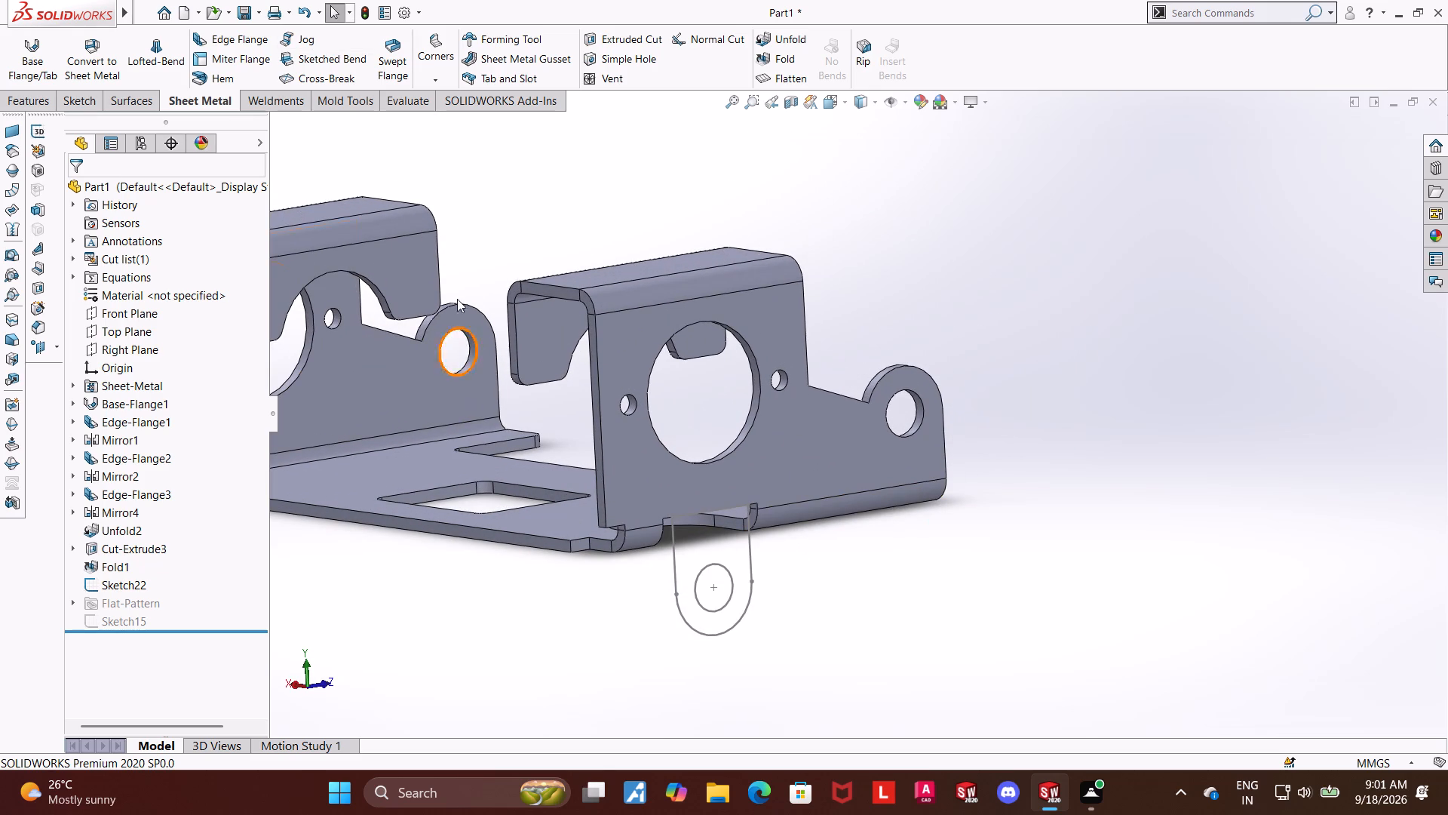
# Create a 2 mm merged sheet metal tab from the round-ended profile sketch with the hole at the bend cutout.
pyautogui.doubleClick(44, 63)
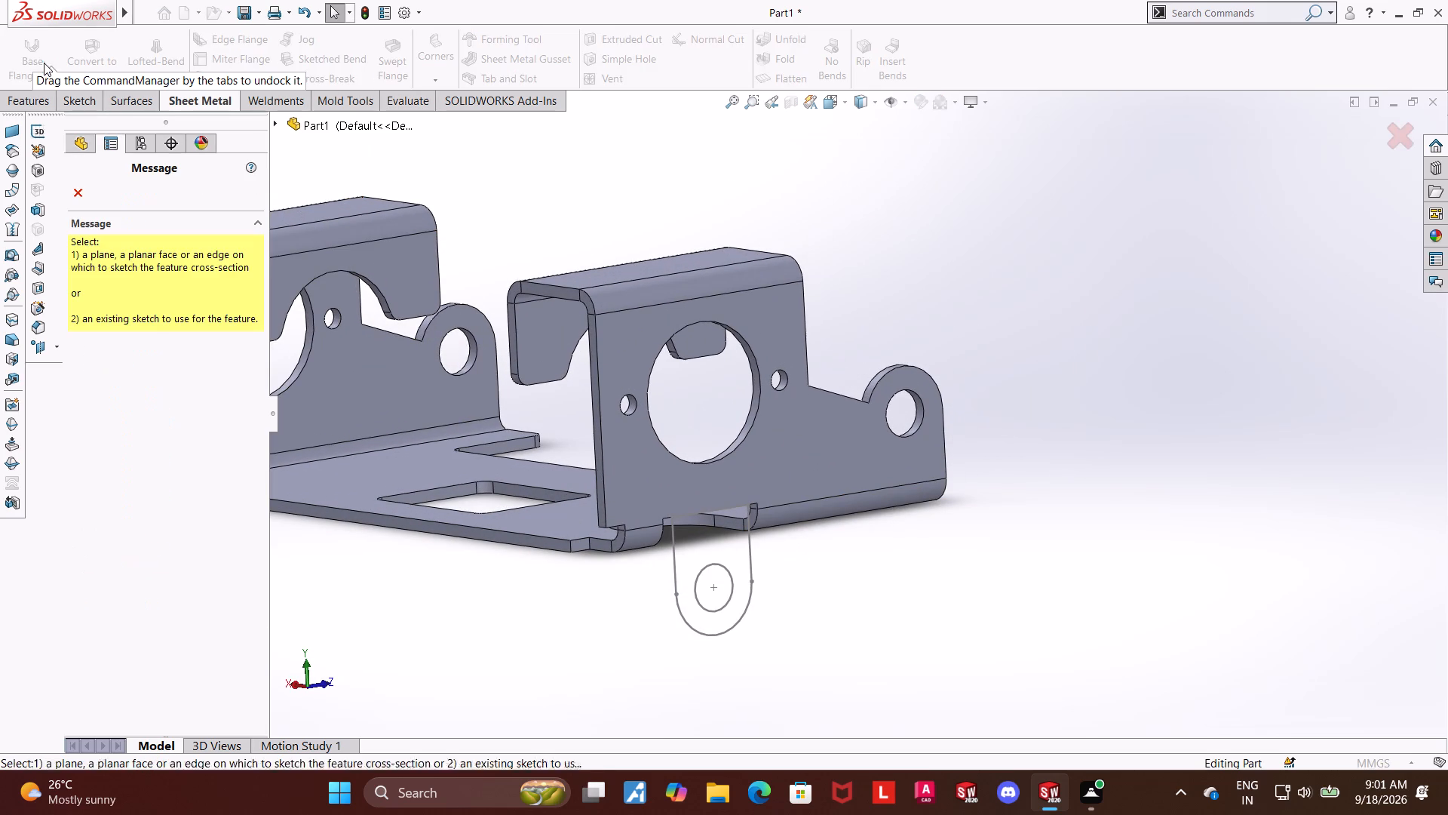
pyautogui.click(272, 124)
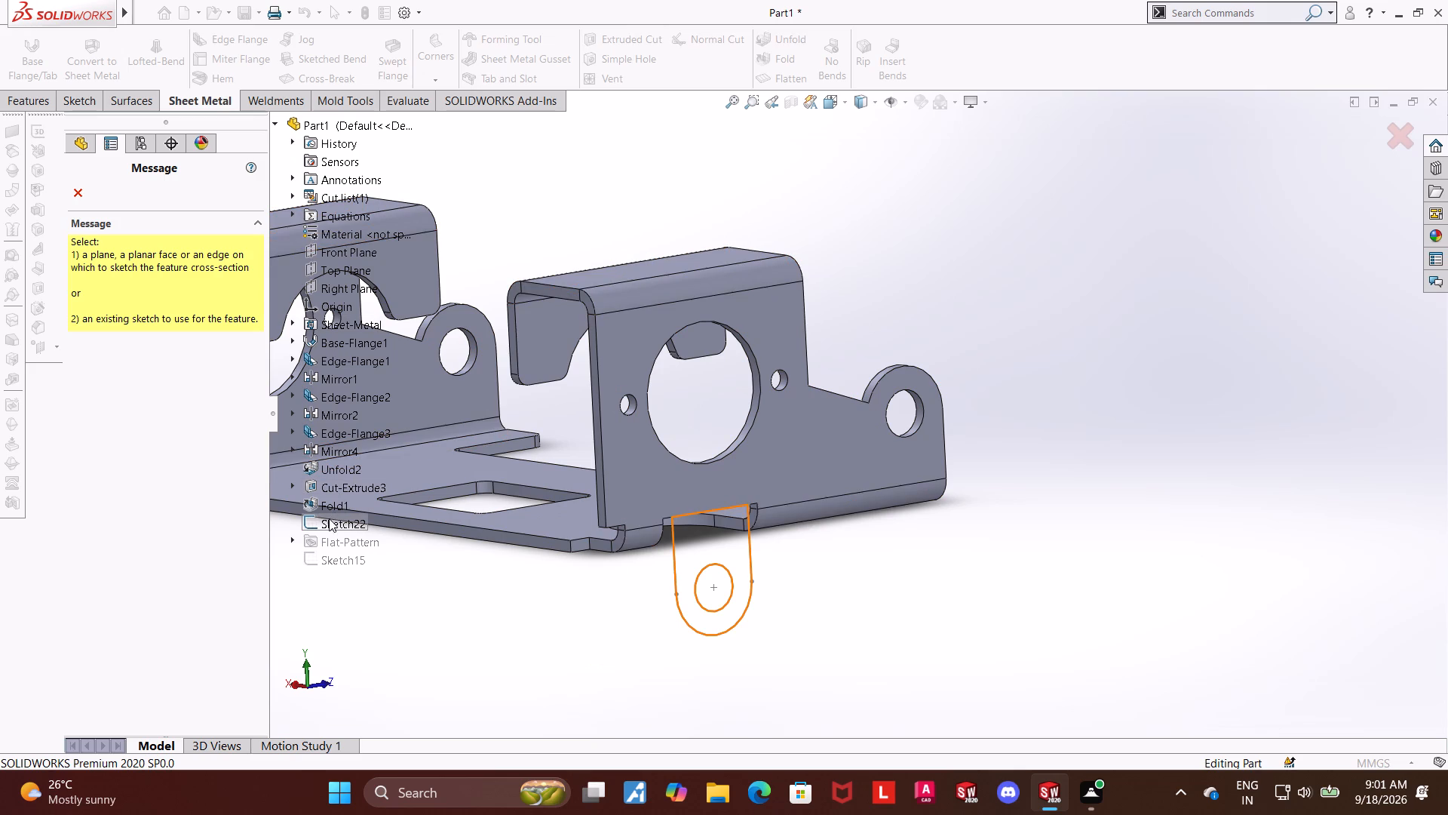
pyautogui.click(328, 522)
pyautogui.moveTo(1064, 536); pyautogui.dragTo(1119, 532, button='middle')
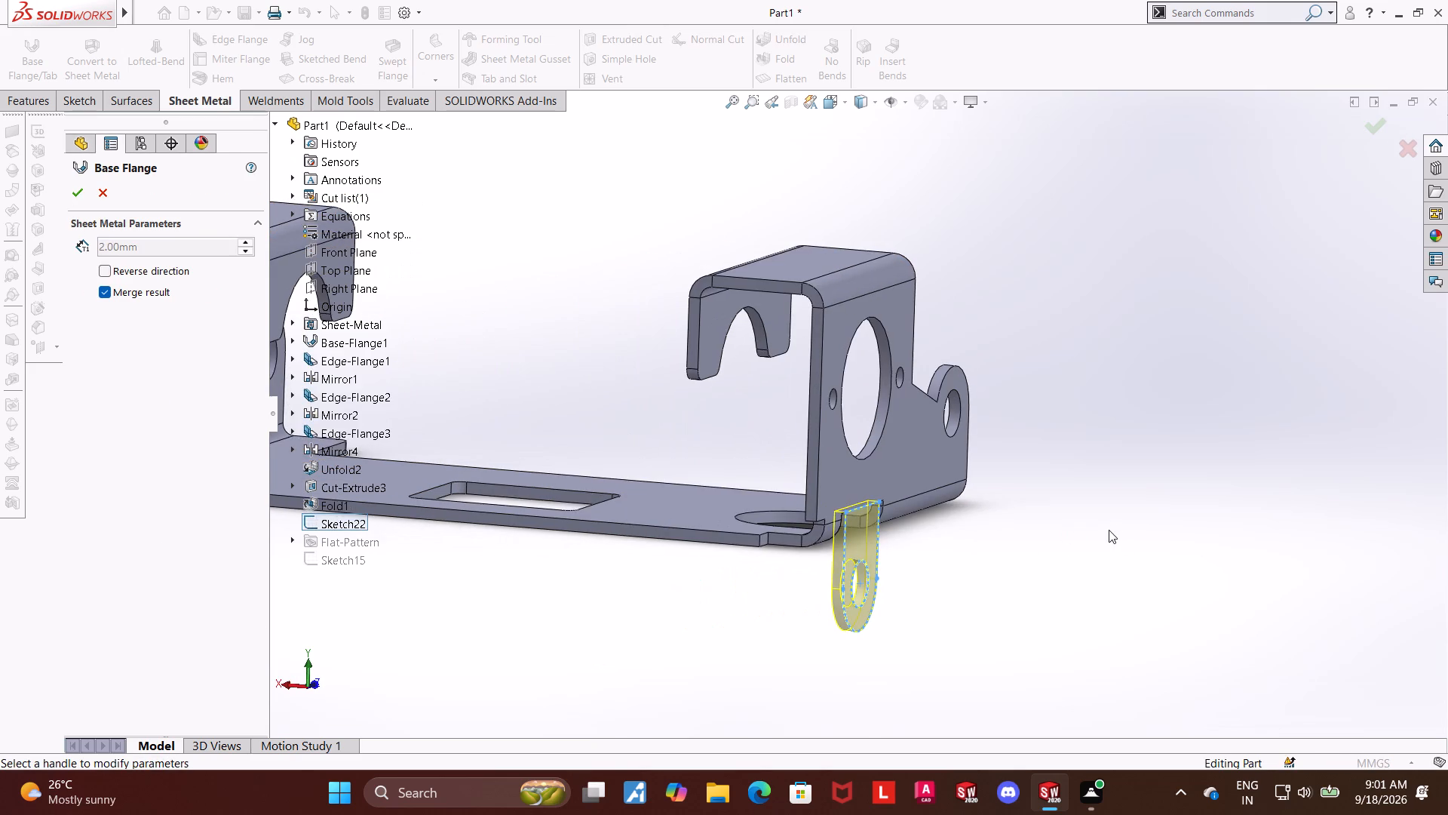
pyautogui.moveTo(1117, 522); pyautogui.dragTo(1158, 537, button='middle')
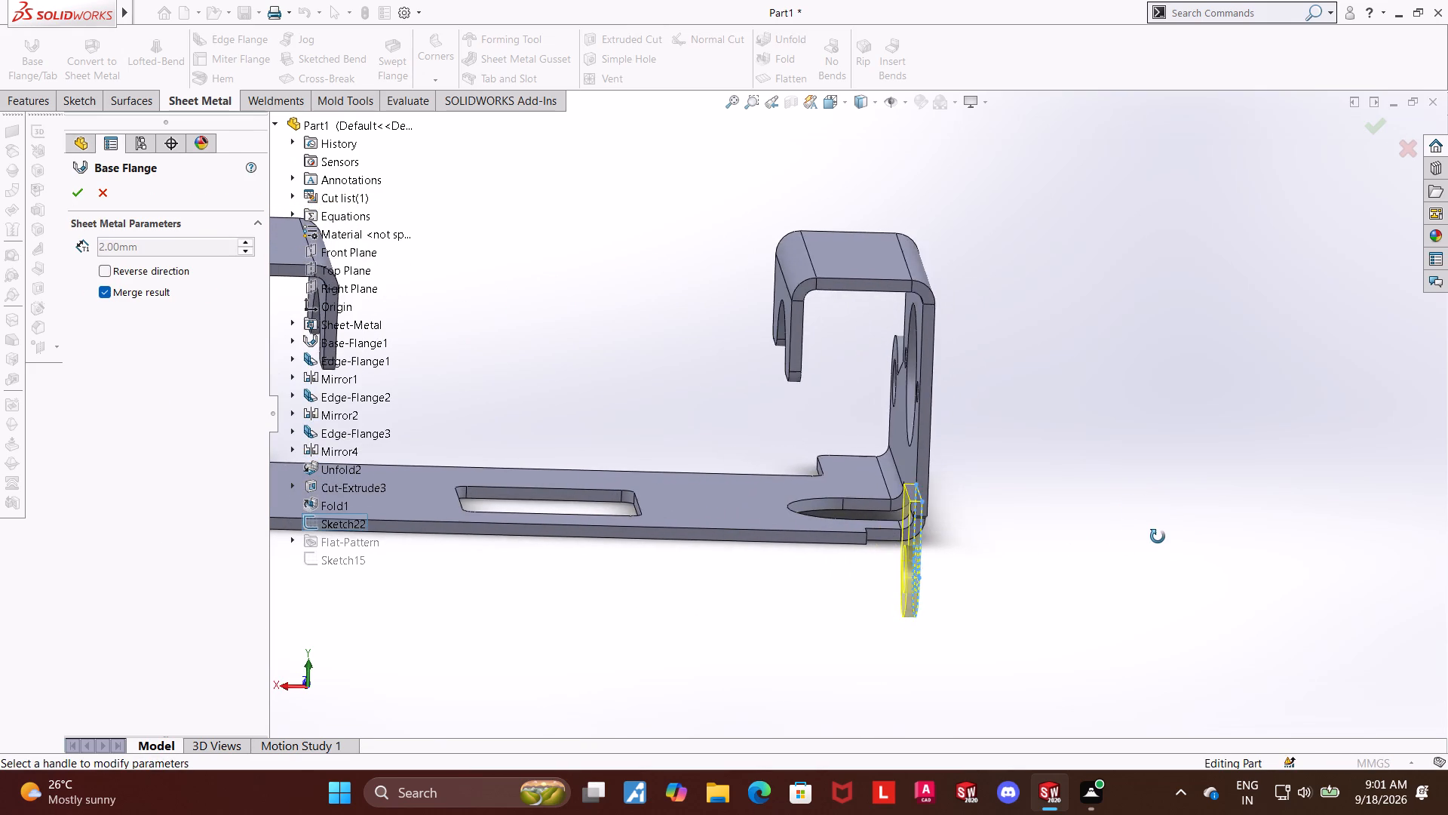
pyautogui.moveTo(1158, 537); pyautogui.dragTo(1153, 531, button='middle')
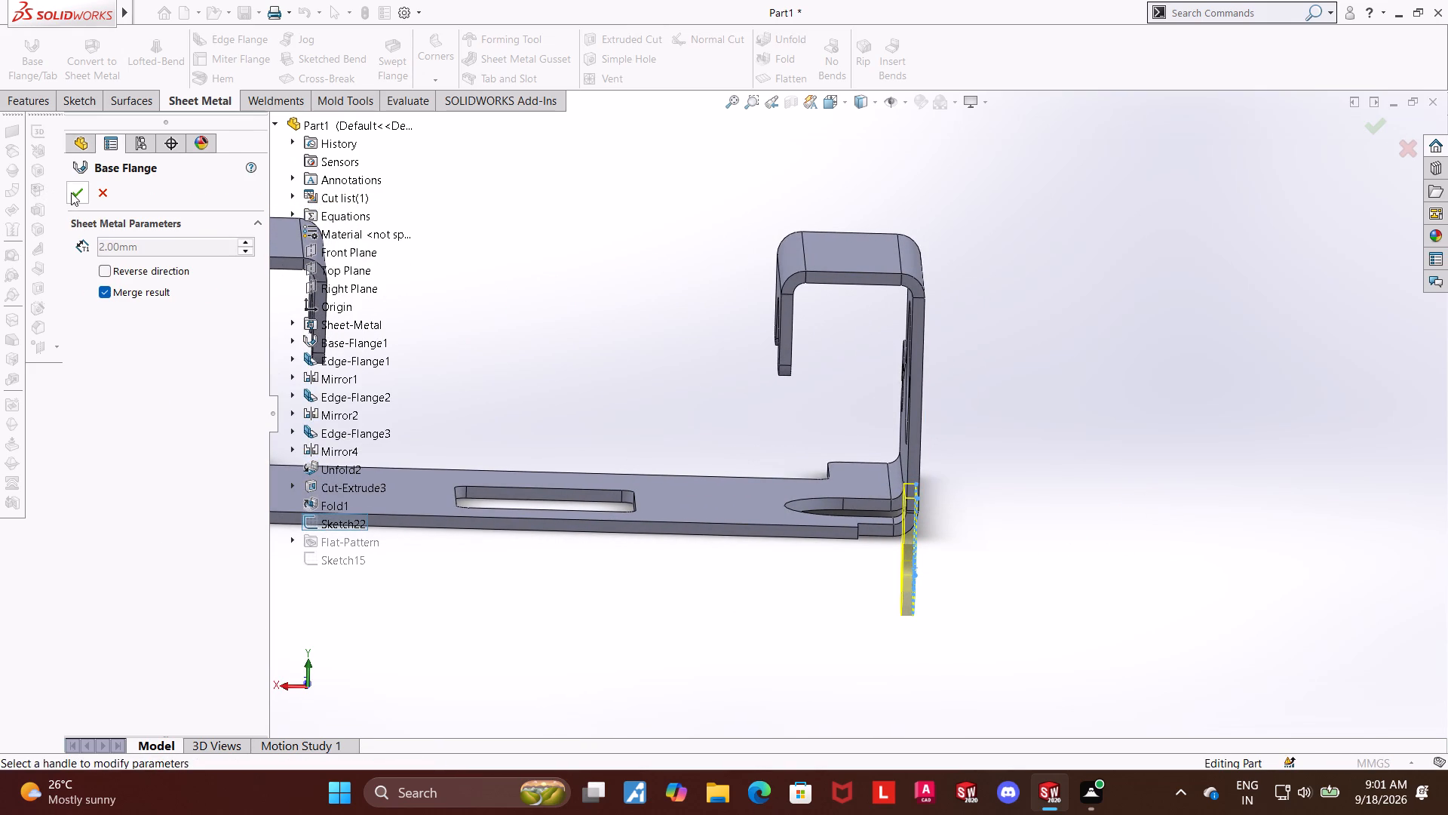
pyautogui.click(71, 192)
pyautogui.click(1148, 451)
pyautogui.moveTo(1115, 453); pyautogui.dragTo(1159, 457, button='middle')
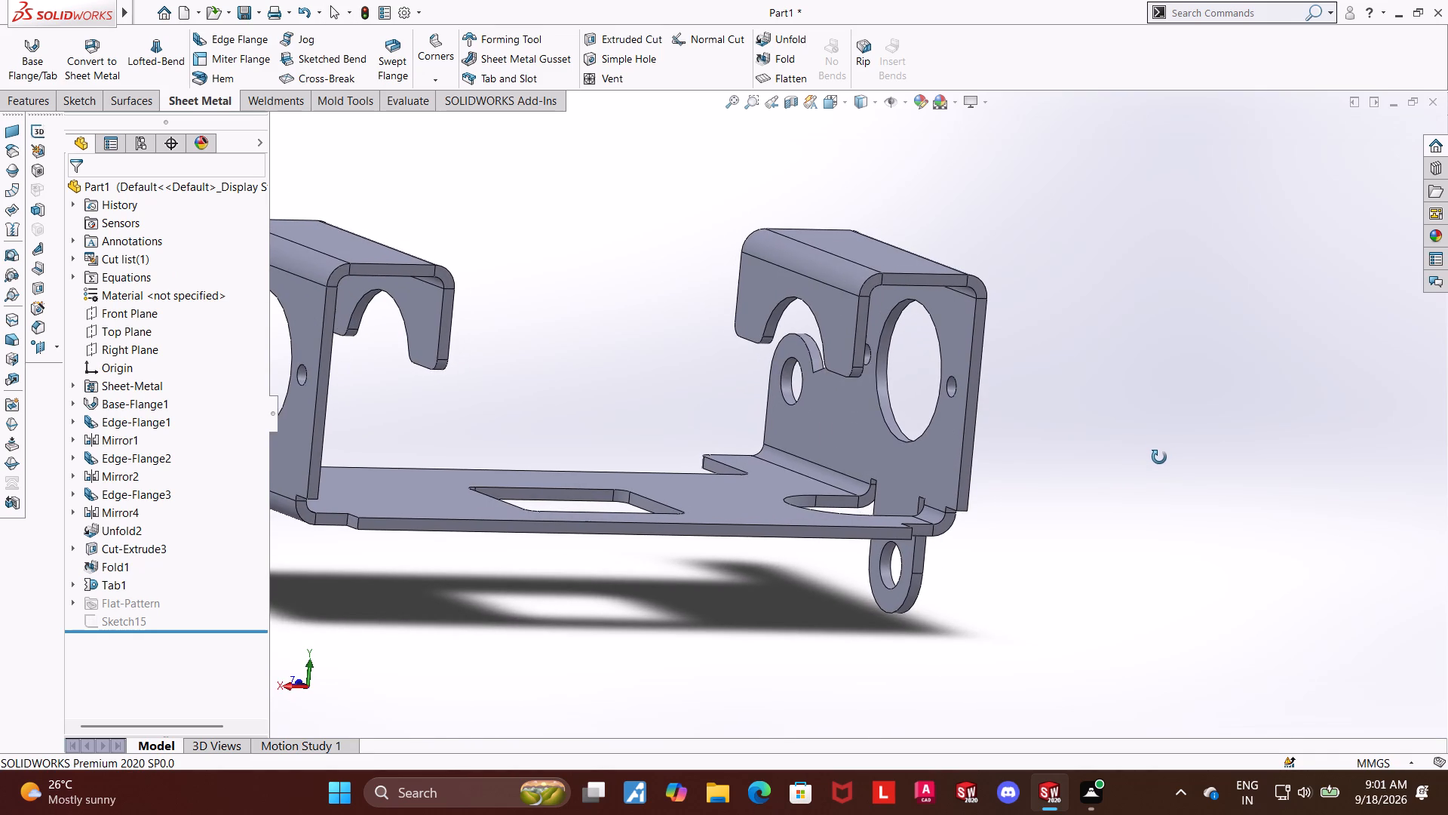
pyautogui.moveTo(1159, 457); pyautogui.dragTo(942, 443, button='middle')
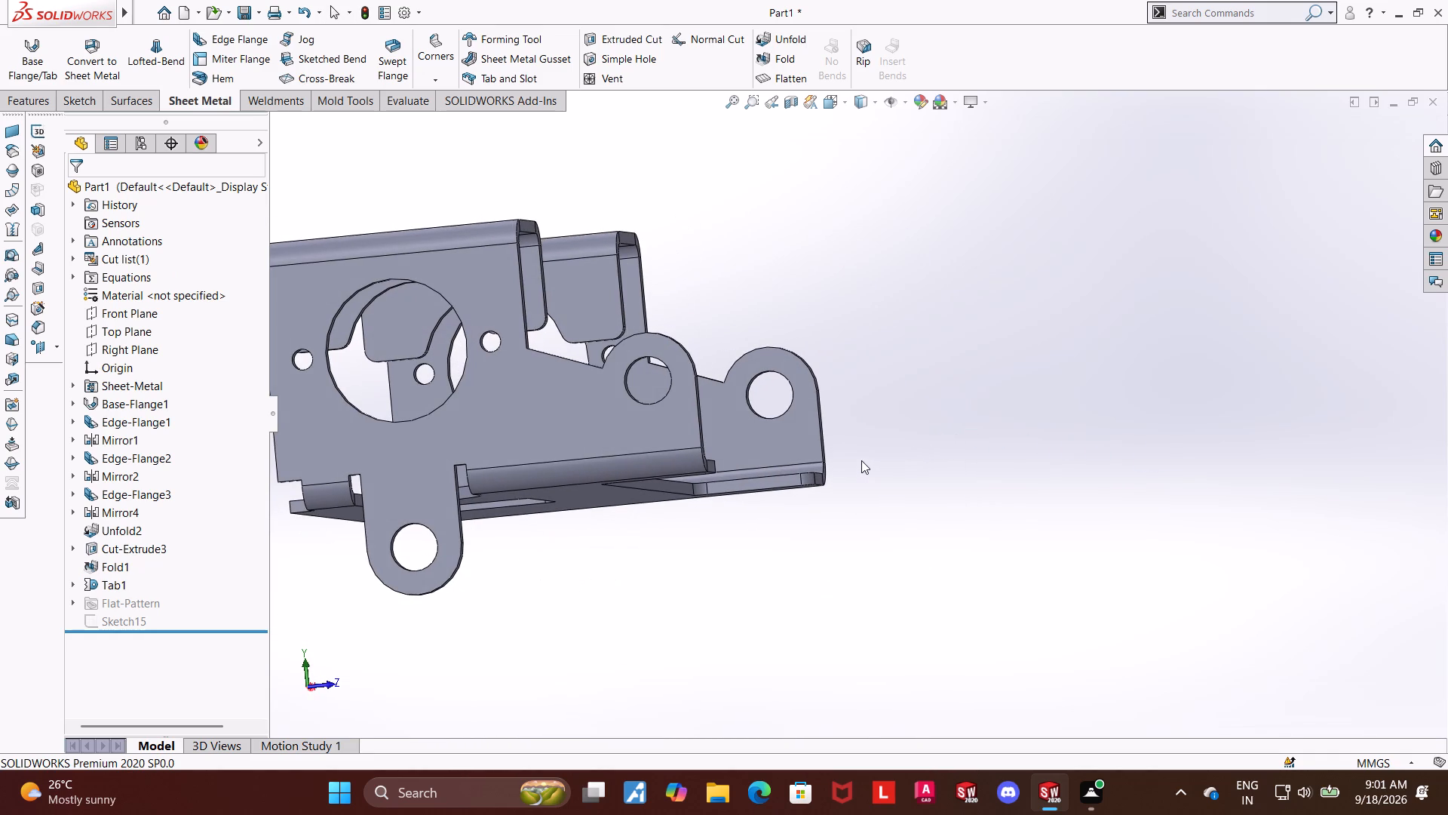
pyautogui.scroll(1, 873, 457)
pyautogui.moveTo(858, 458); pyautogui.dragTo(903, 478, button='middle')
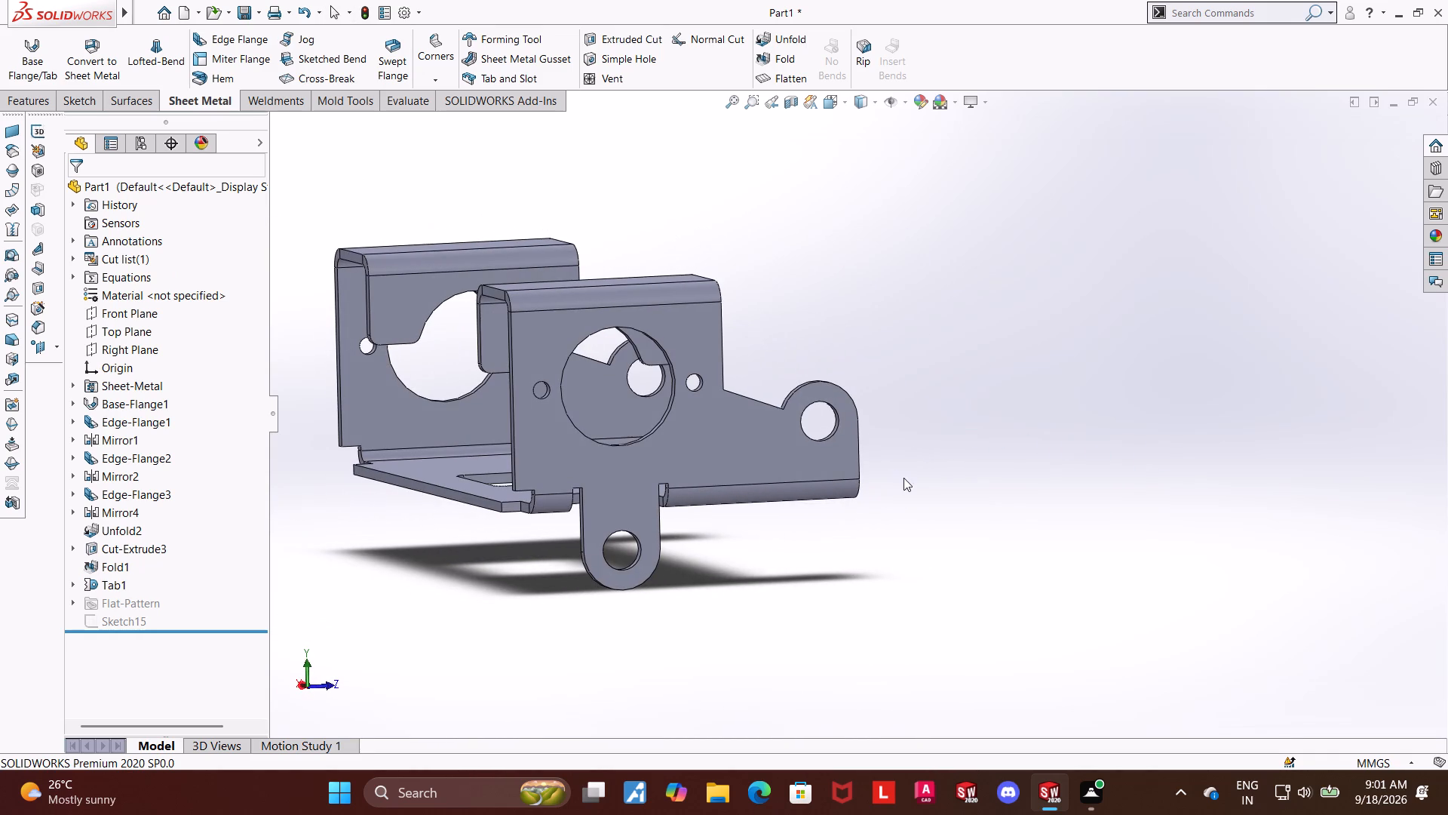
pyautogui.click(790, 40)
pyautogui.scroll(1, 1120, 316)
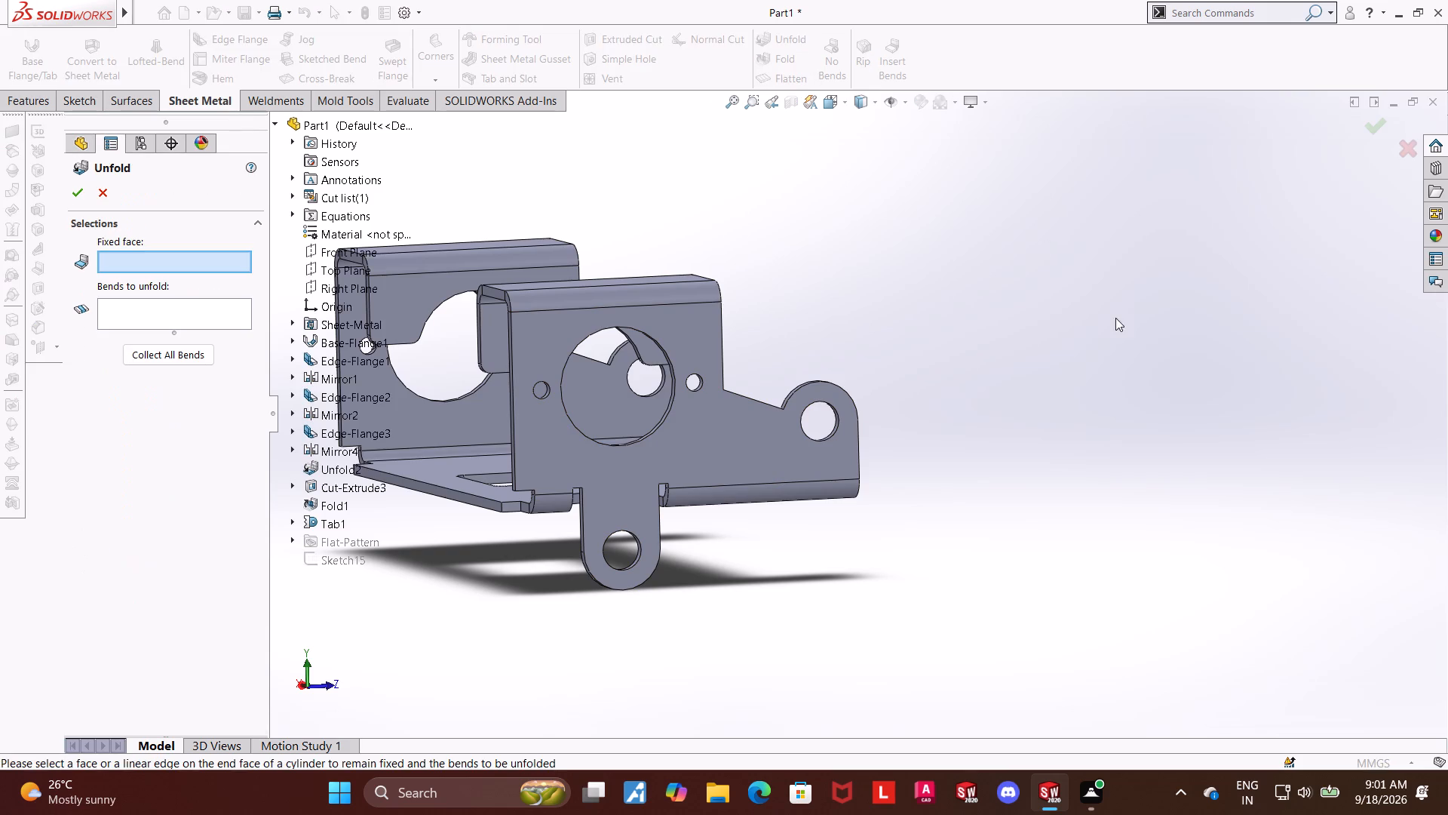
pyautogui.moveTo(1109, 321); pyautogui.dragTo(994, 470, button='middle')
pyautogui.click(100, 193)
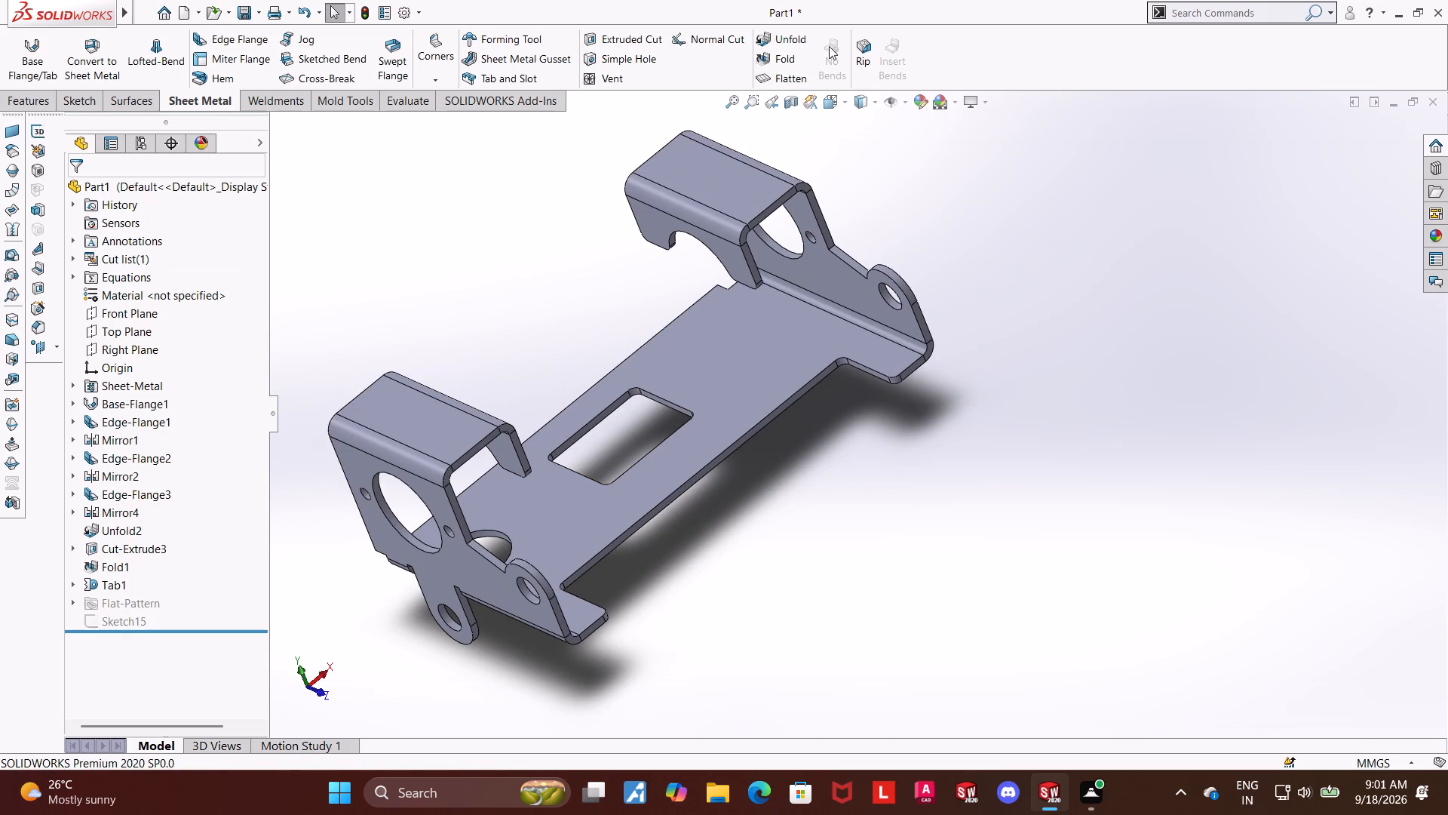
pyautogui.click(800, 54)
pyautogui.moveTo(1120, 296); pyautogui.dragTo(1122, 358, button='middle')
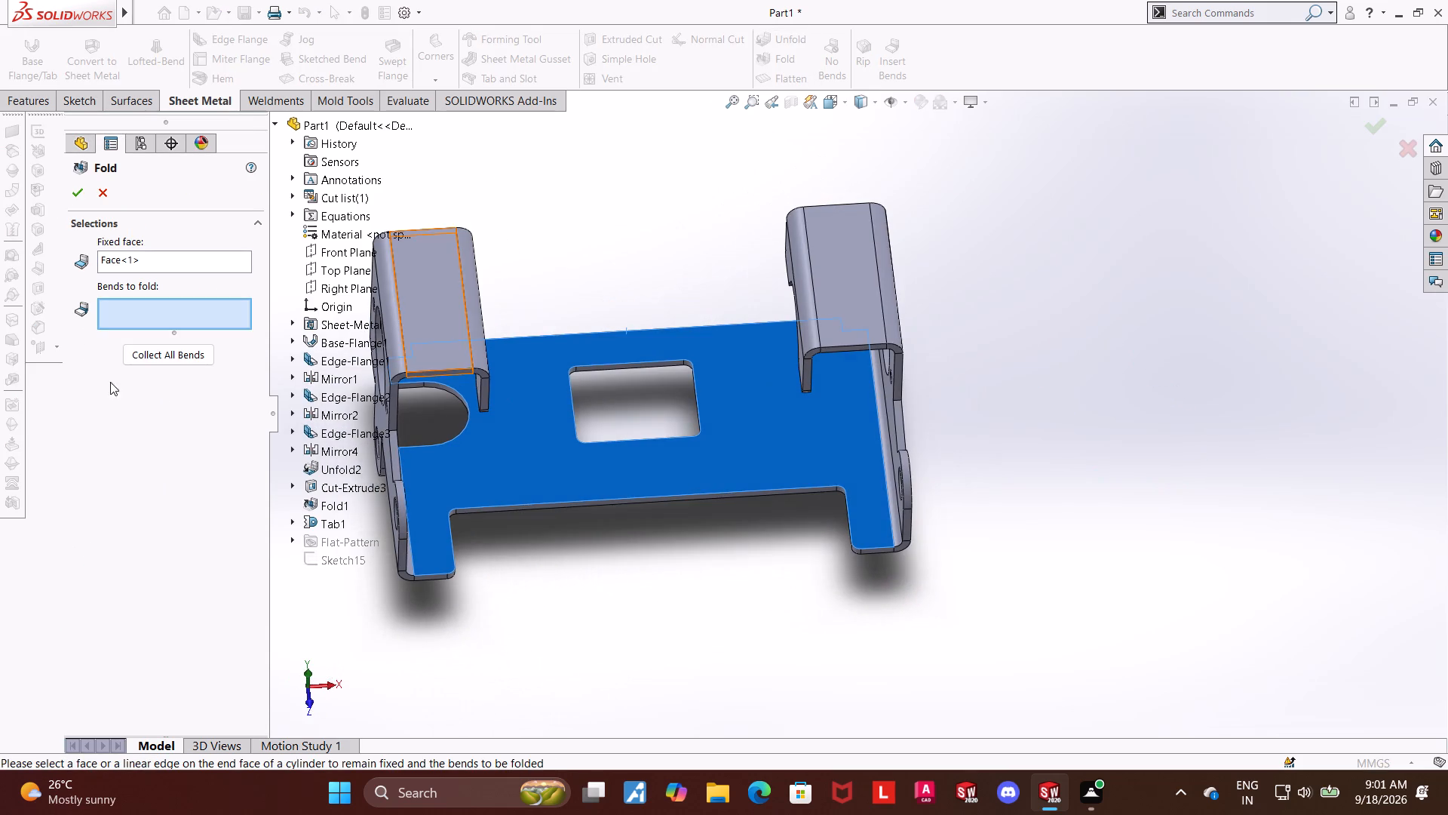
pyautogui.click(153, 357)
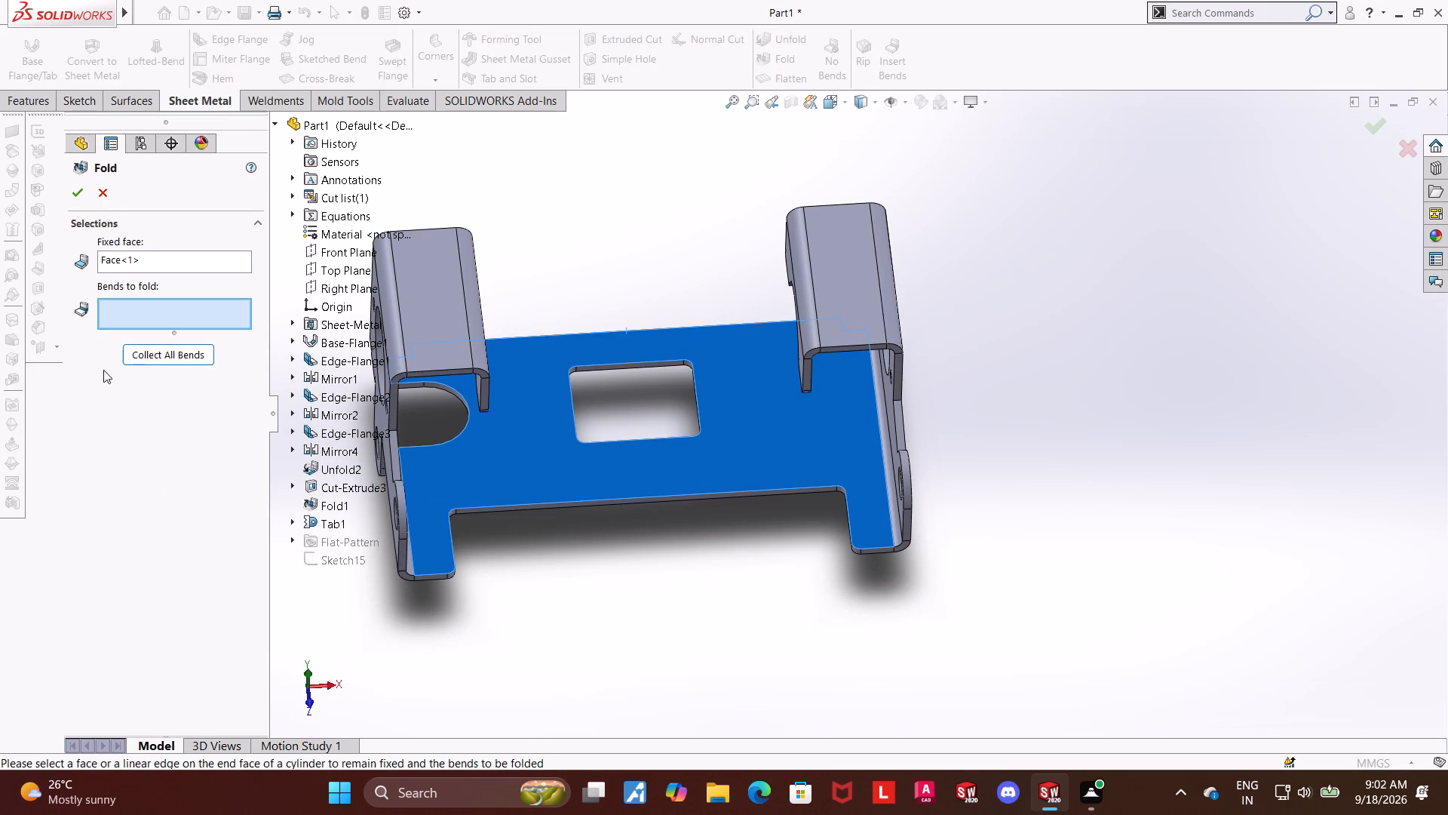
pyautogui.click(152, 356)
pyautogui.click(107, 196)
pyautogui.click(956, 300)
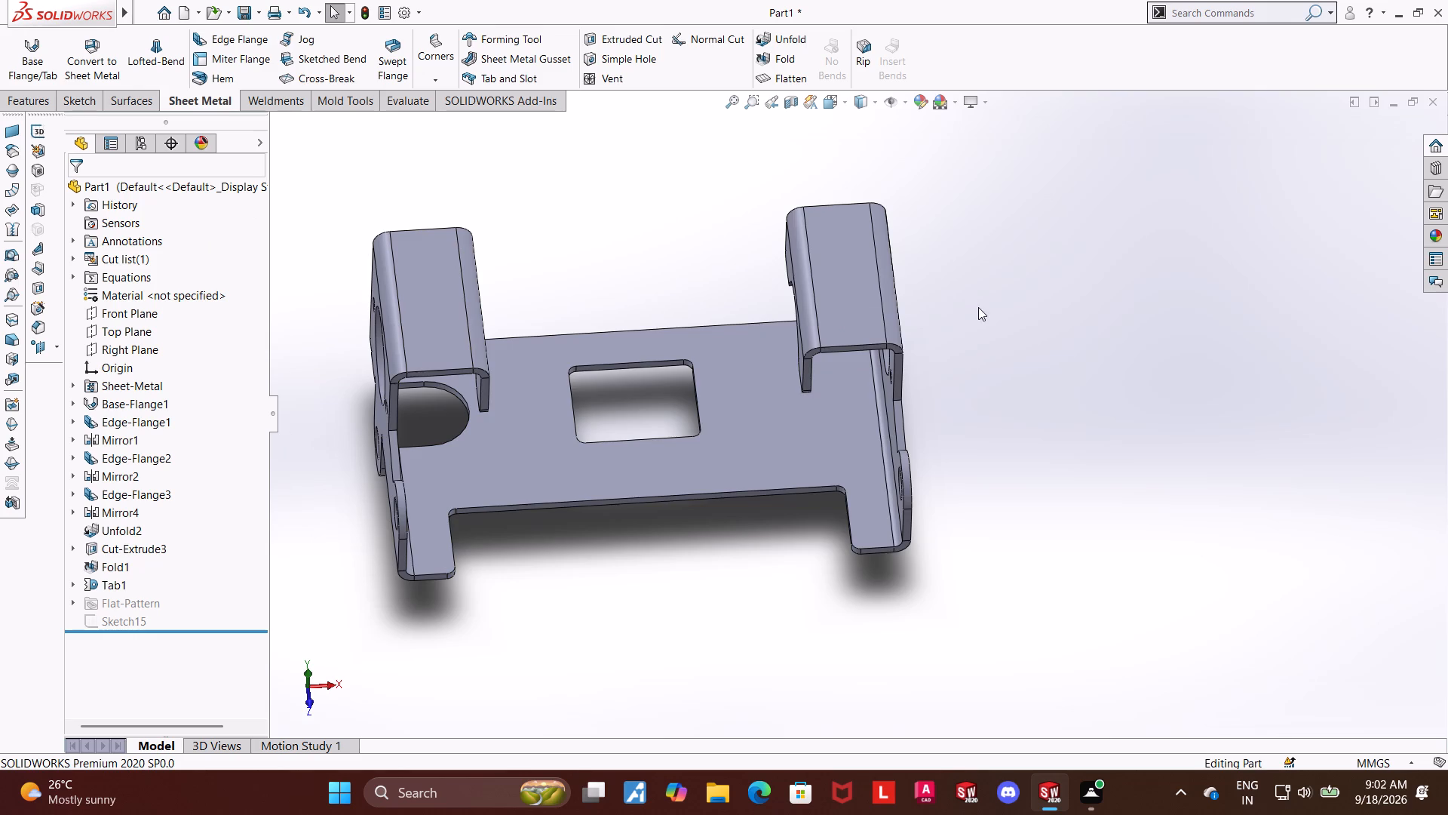
# Unfold all bends of the bracket, keeping the top face of the base flange fixed.
pyautogui.moveTo(958, 322); pyautogui.dragTo(955, 340, button='middle')
pyautogui.scroll(1, 950, 351)
pyautogui.click(780, 42)
pyautogui.click(571, 461)
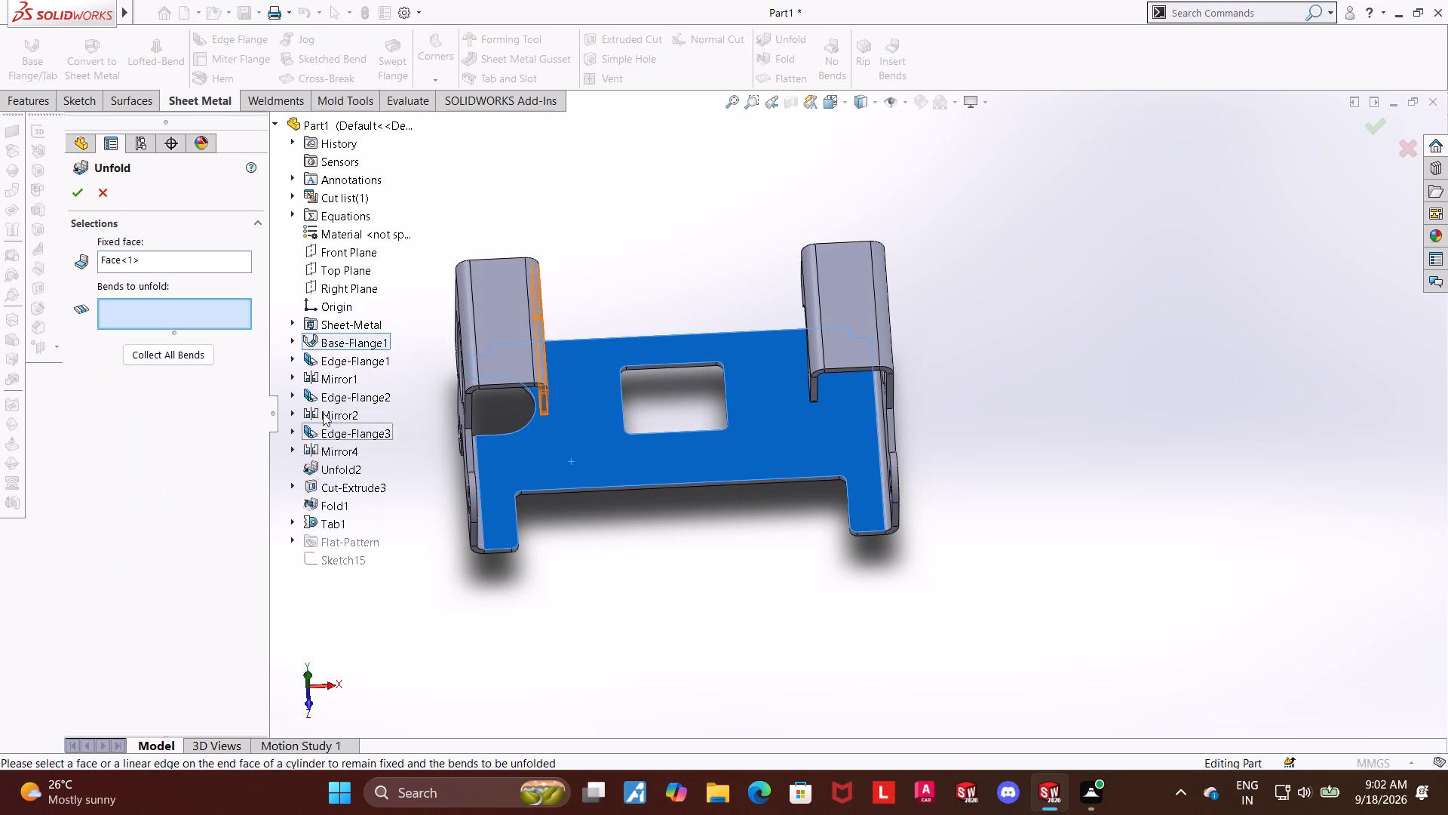
pyautogui.click(190, 358)
pyautogui.click(72, 193)
pyautogui.click(1238, 553)
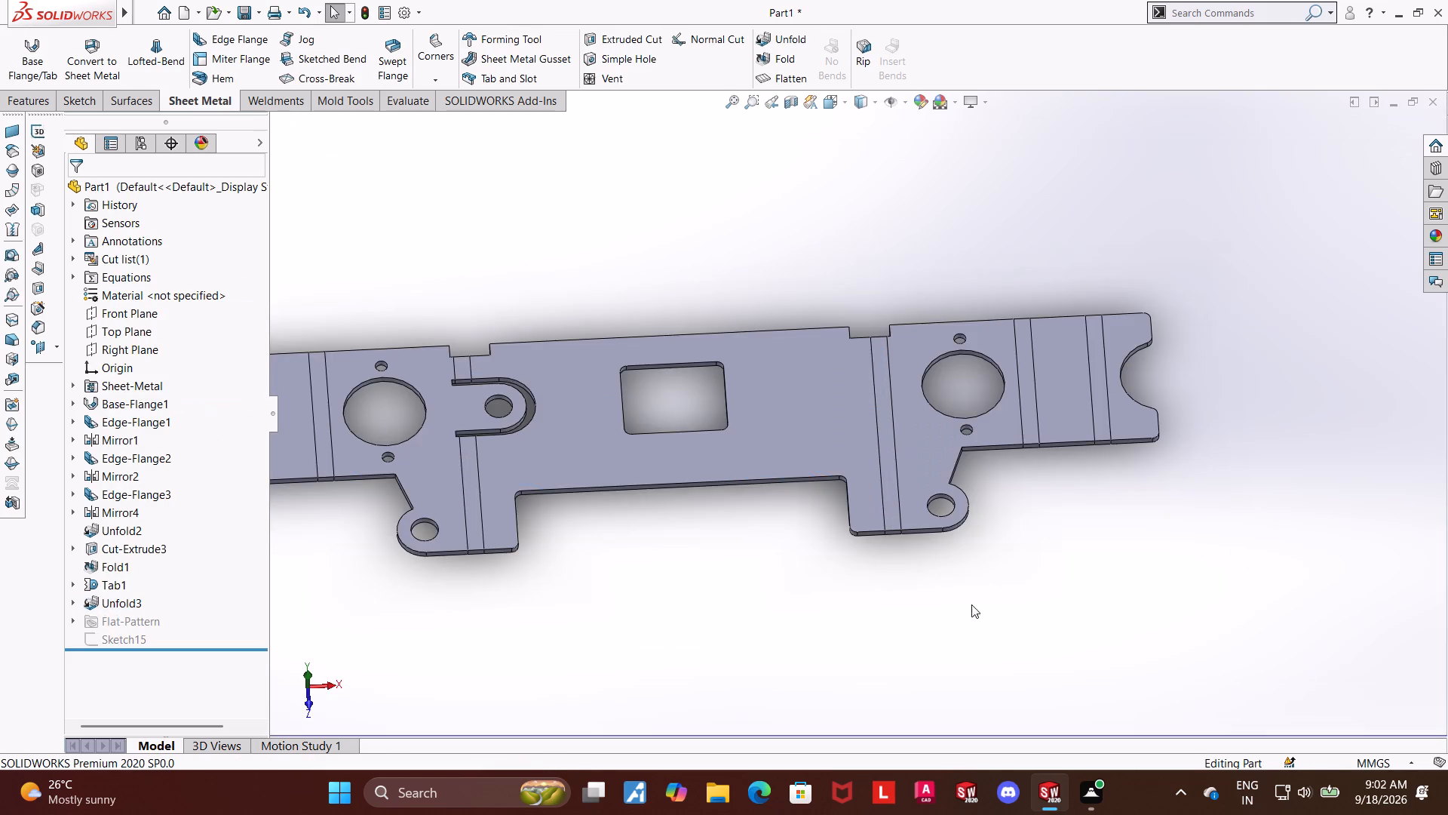
# Examine the unfolded bracket, especially the clearance between the round-ended tab and its surrounding cutout.
pyautogui.scroll(3, 932, 611)
pyautogui.scroll(-1, 825, 441)
pyautogui.moveTo(813, 482); pyautogui.dragTo(813, 560, button='middle')
pyautogui.scroll(-3, 732, 432)
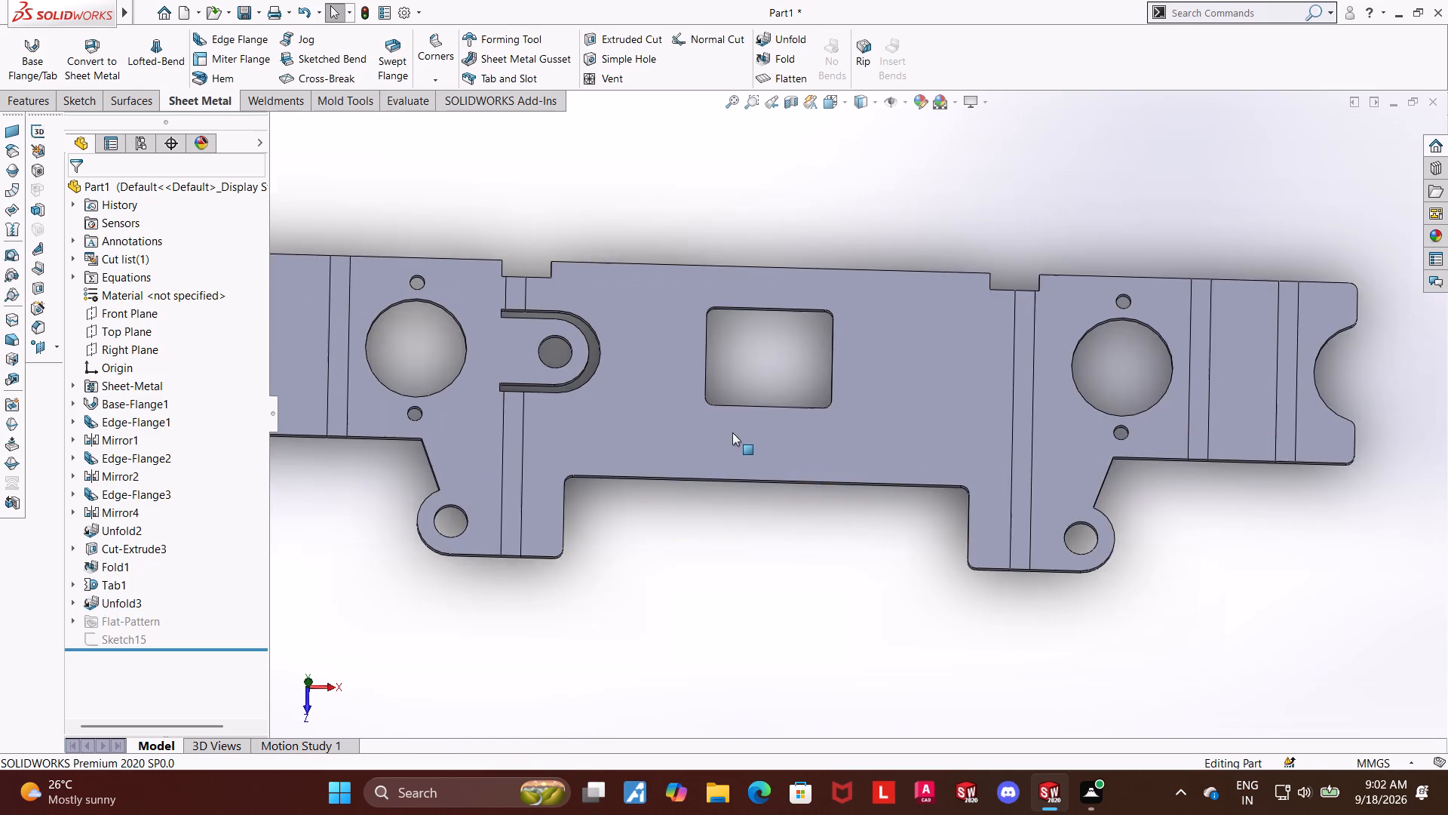
pyautogui.scroll(-1, 732, 432)
pyautogui.scroll(-3, 557, 330)
pyautogui.moveTo(683, 407); pyautogui.dragTo(706, 423, button='middle')
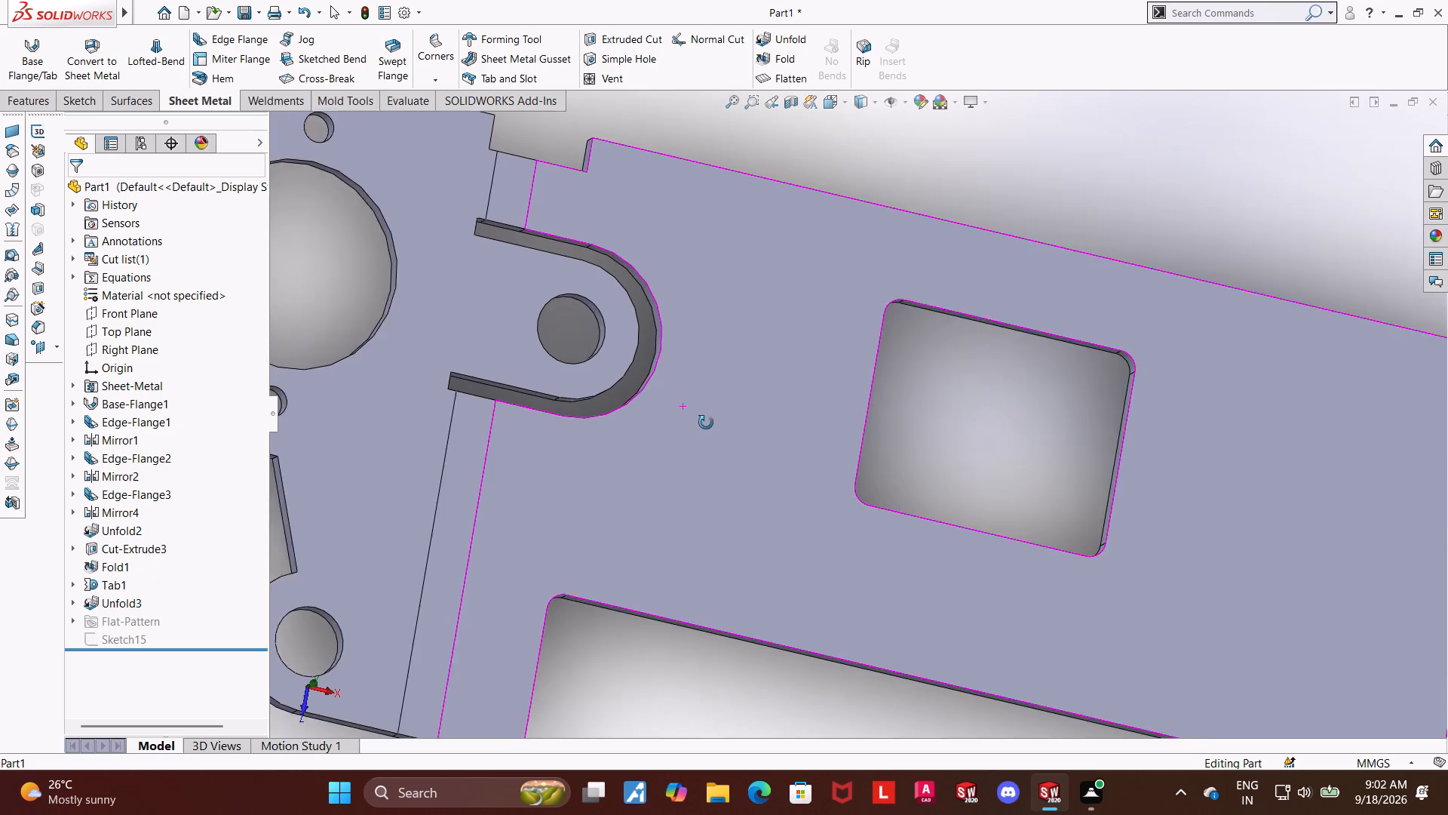
pyautogui.moveTo(706, 423); pyautogui.dragTo(686, 459, button='middle')
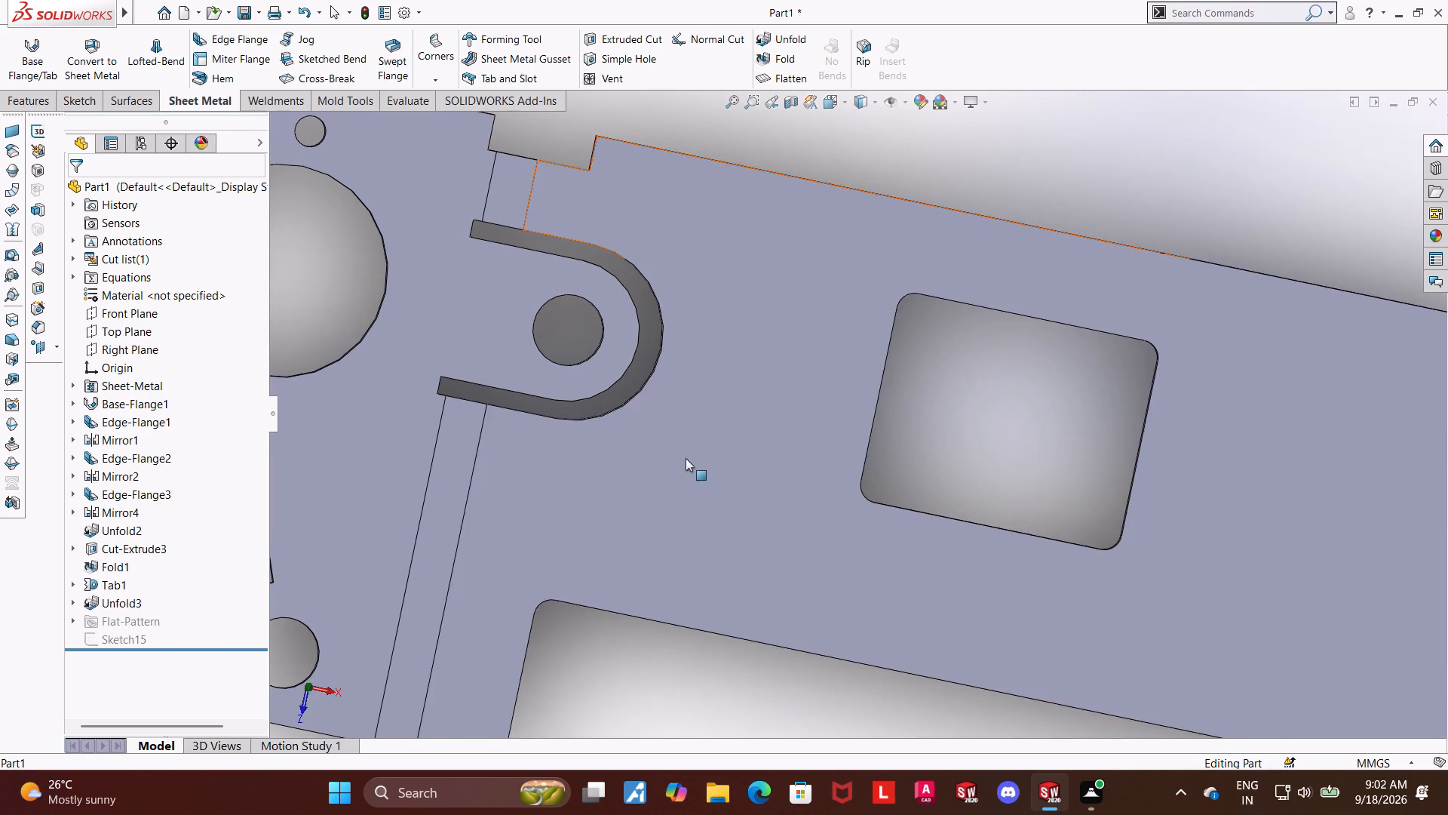
pyautogui.scroll(6, 686, 458)
pyautogui.click(804, 586)
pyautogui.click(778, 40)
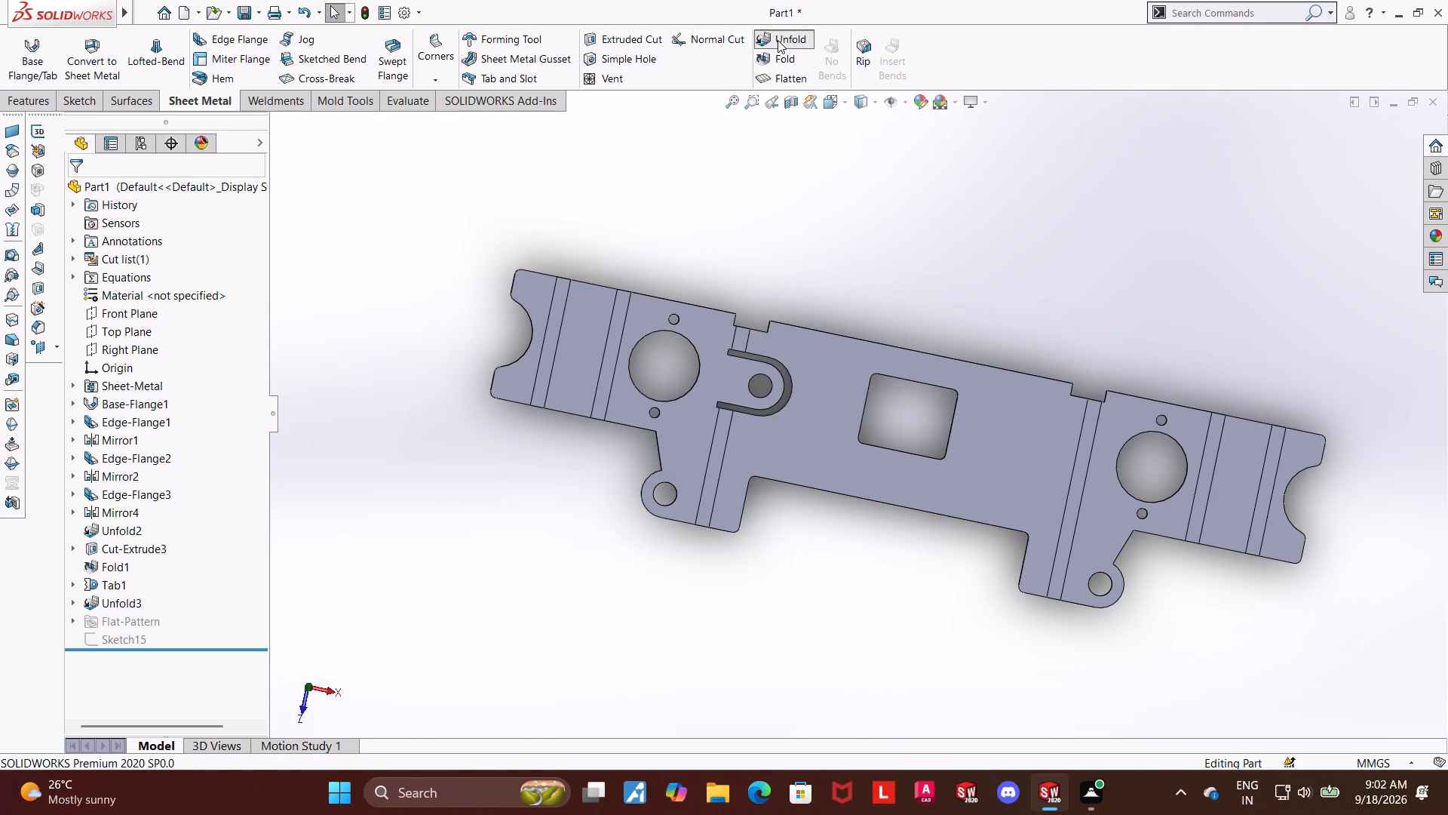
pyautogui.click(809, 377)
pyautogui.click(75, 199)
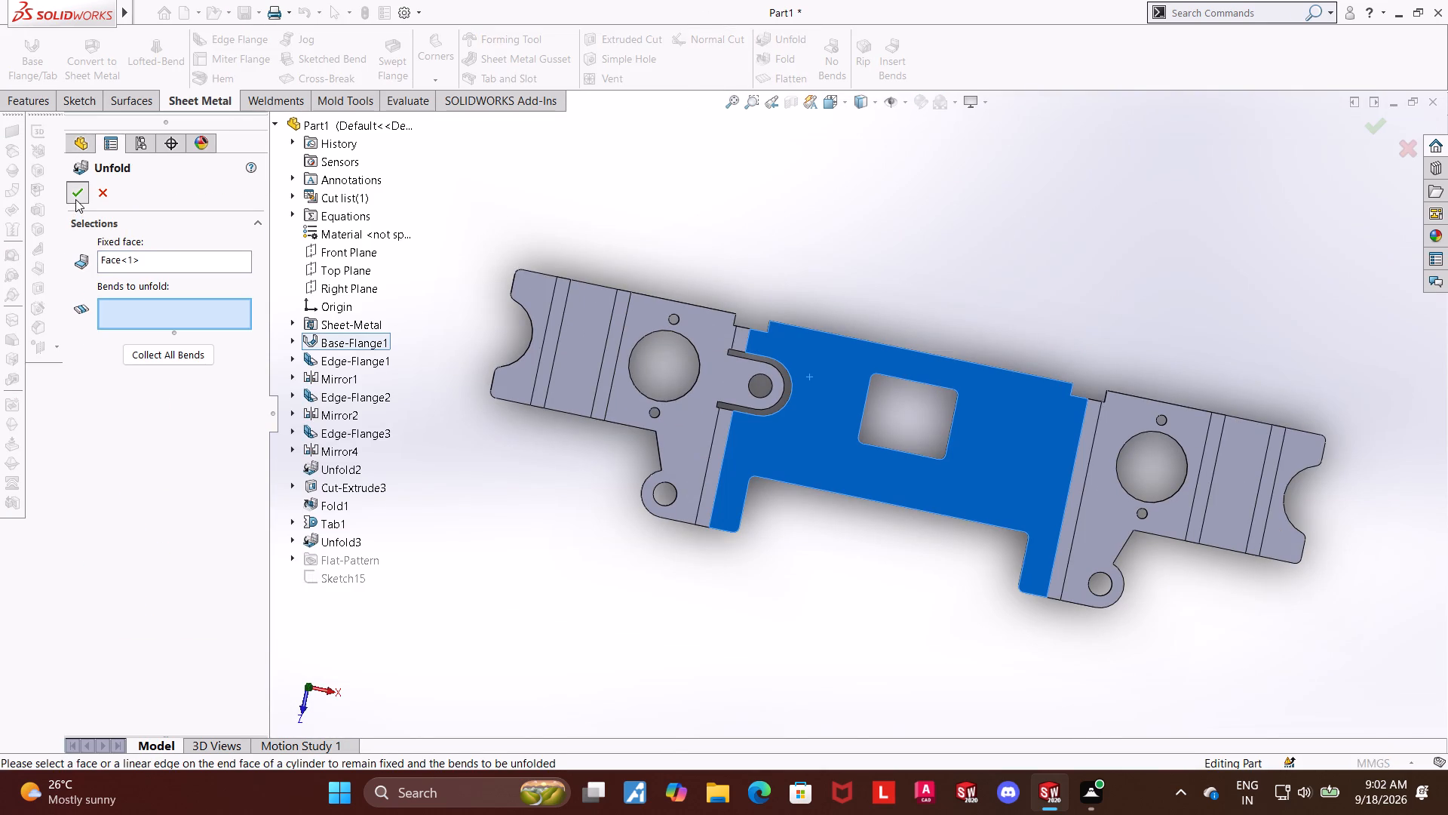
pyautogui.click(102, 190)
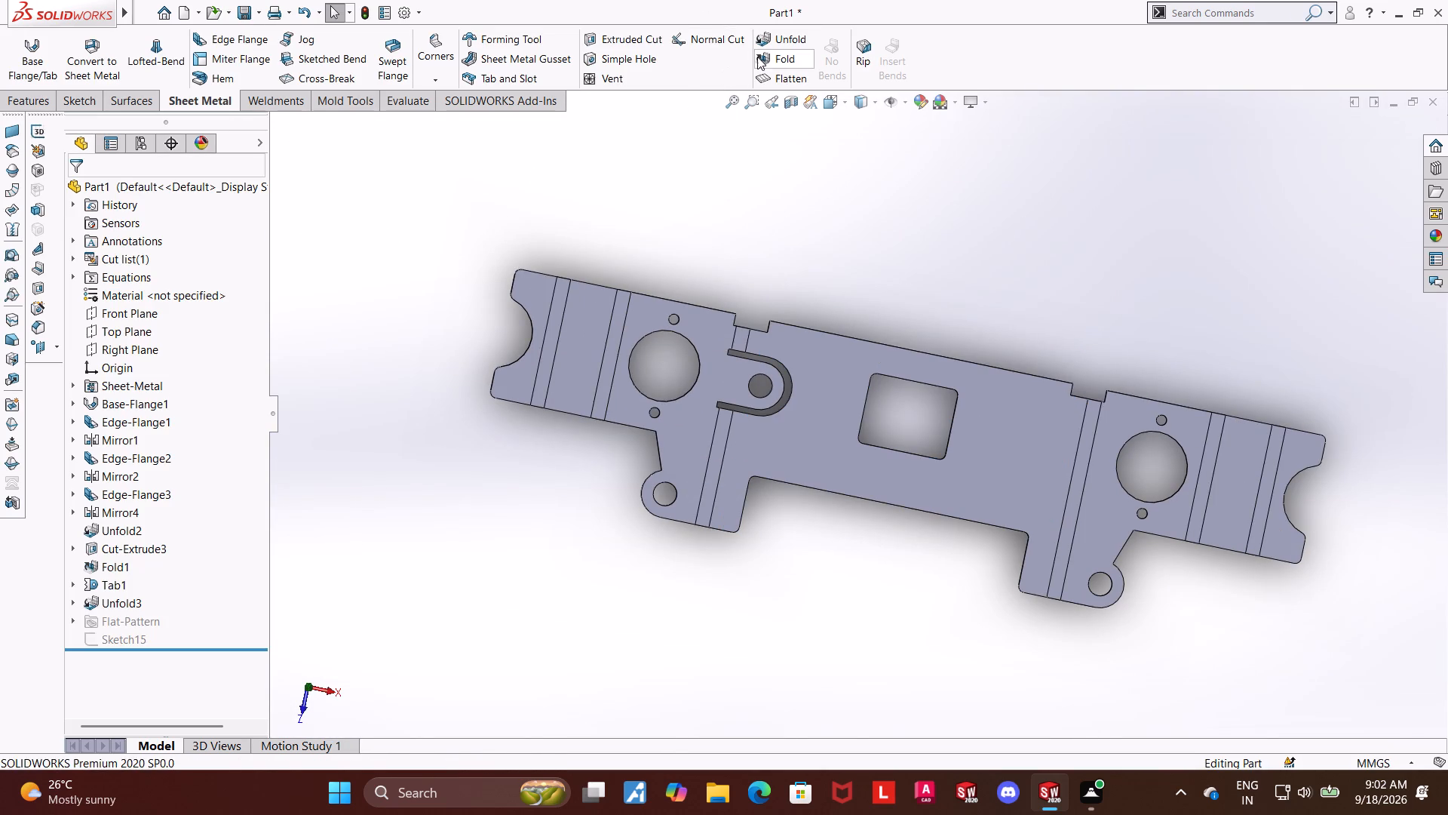
# Fold all the bends back, keeping the top face of the base flange fixed.
pyautogui.click(759, 57)
pyautogui.click(854, 350)
pyautogui.click(155, 348)
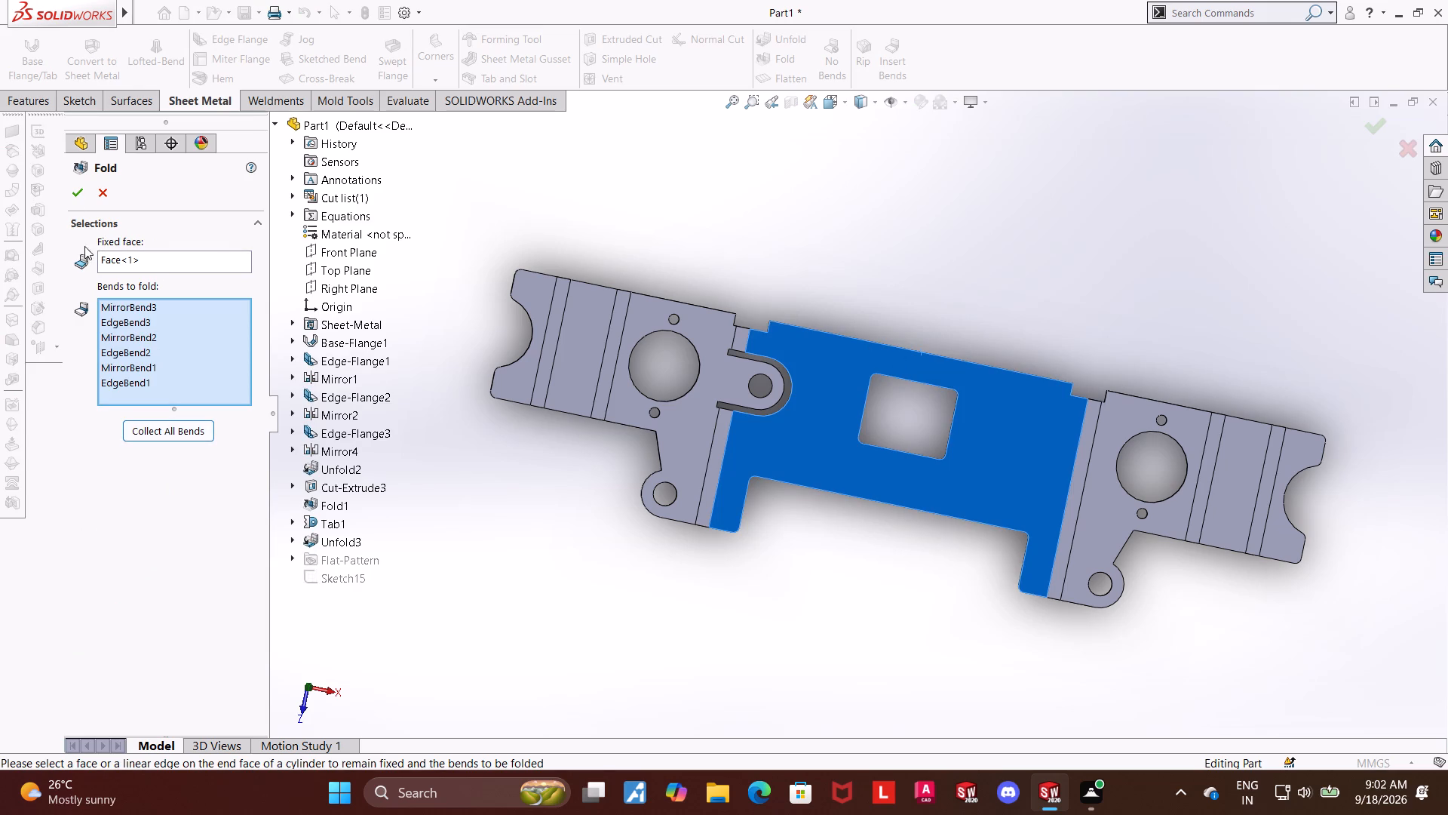
pyautogui.click(79, 192)
pyautogui.click(675, 600)
# Examine the refolded bracket with its tab and bend cutout from several directions.
pyautogui.scroll(1, 698, 612)
pyautogui.moveTo(698, 612); pyautogui.dragTo(571, 487, button='middle')
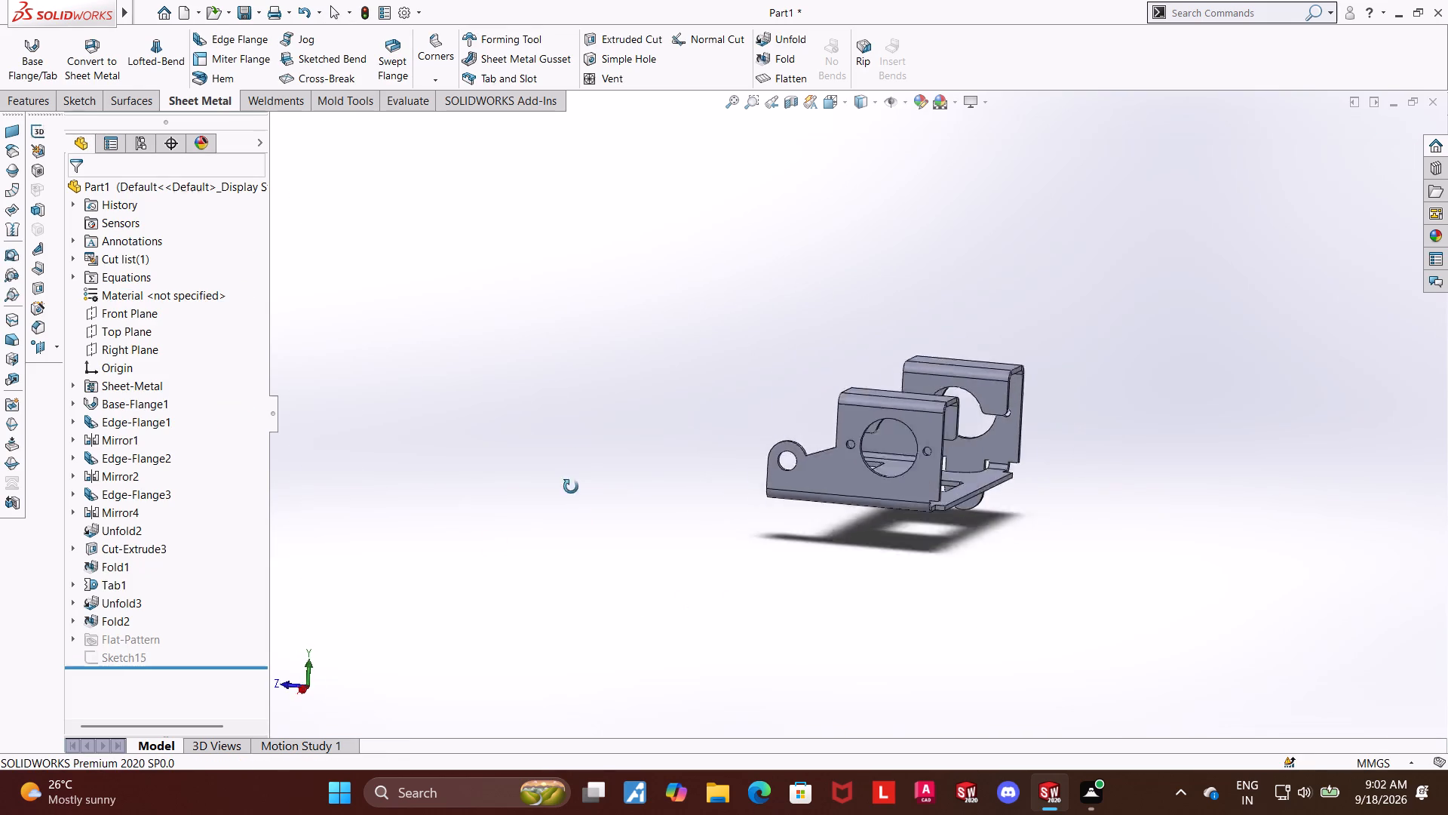
pyautogui.moveTo(571, 487); pyautogui.dragTo(766, 657, button='middle')
pyautogui.moveTo(1139, 509); pyautogui.dragTo(1092, 533, button='middle')
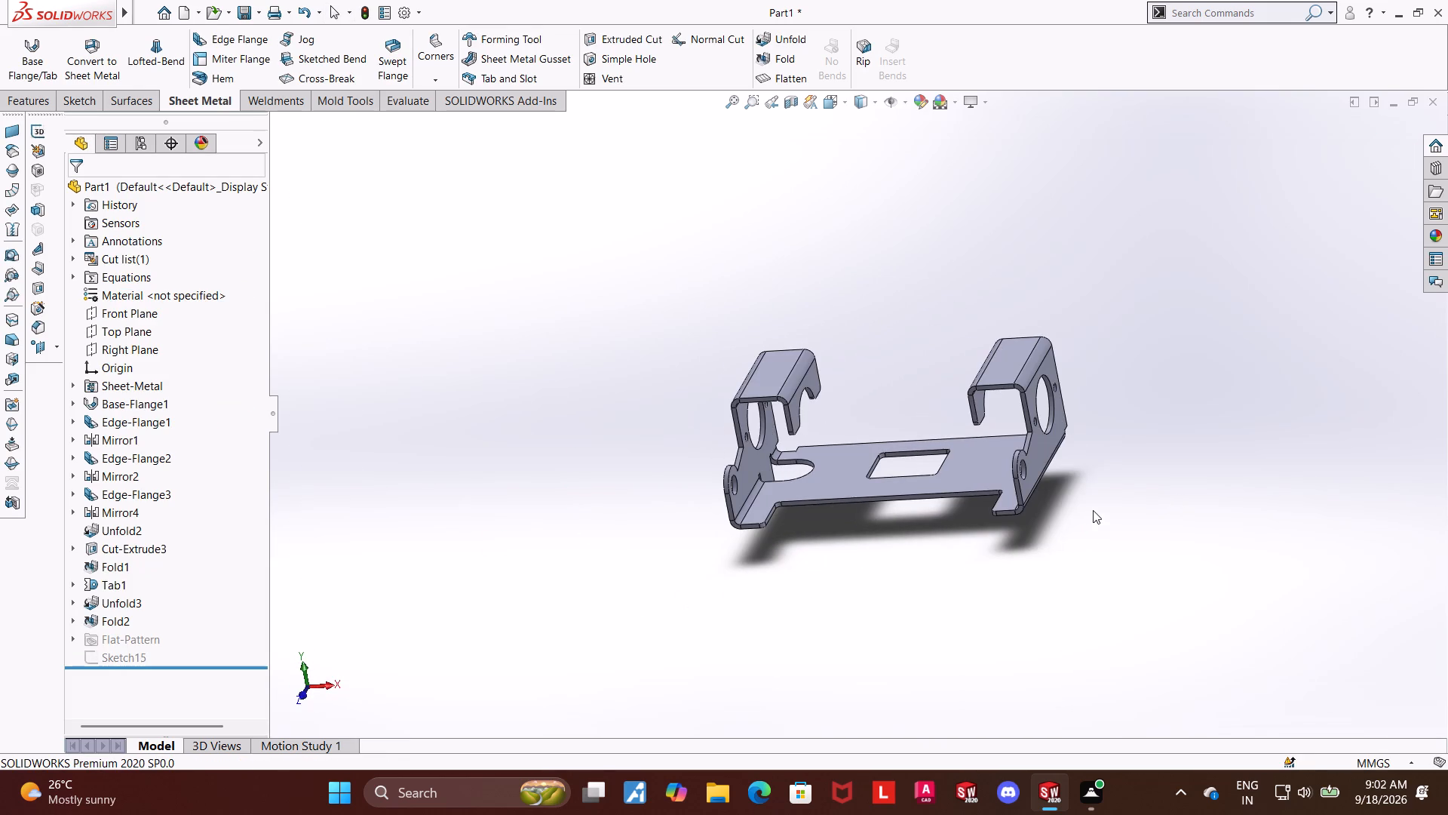
pyautogui.scroll(-2, 1081, 472)
pyautogui.moveTo(1088, 478); pyautogui.dragTo(1112, 528, button='middle')
pyautogui.moveTo(1104, 469); pyautogui.dragTo(1110, 458, button='middle')
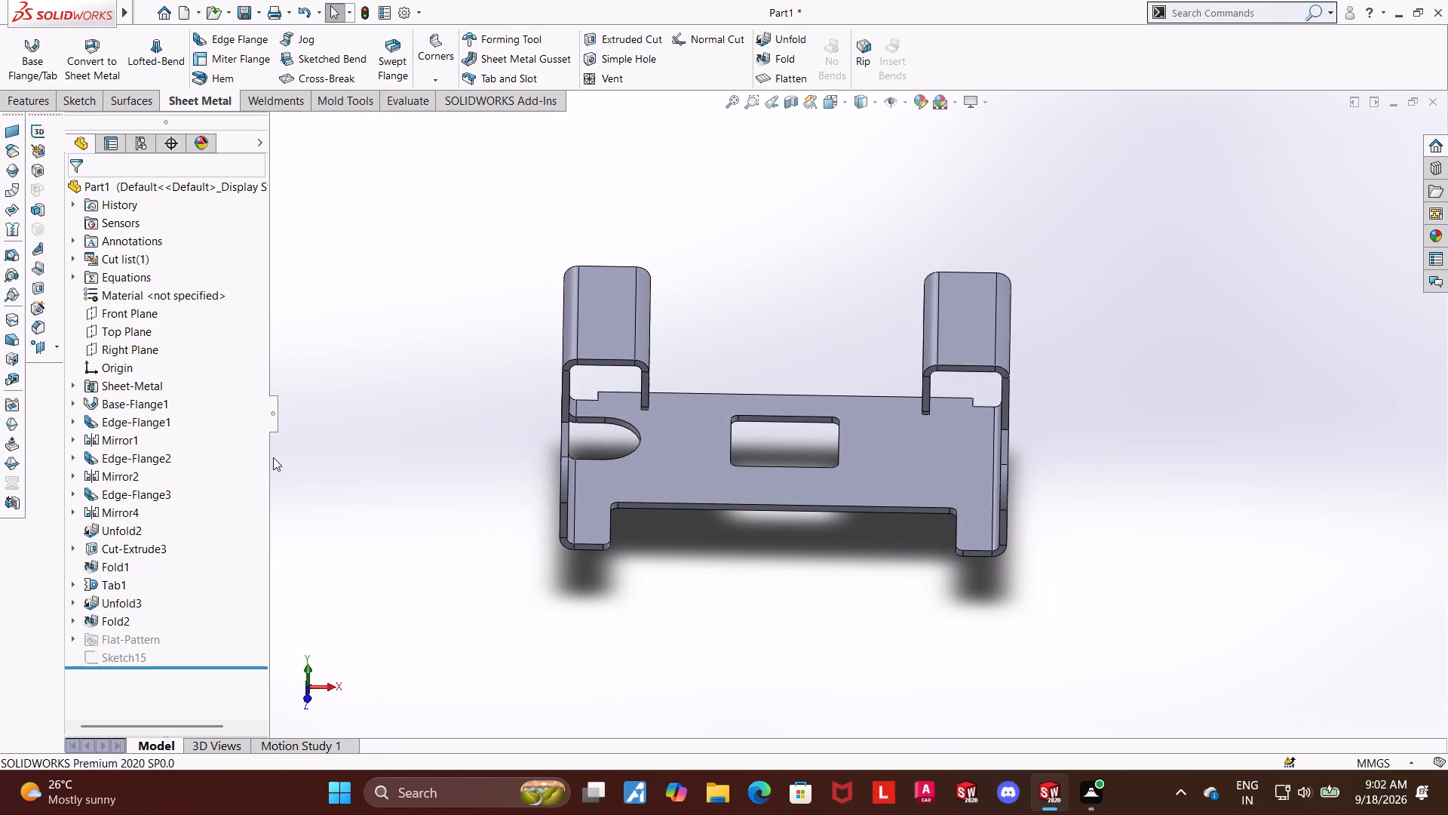
pyautogui.moveTo(529, 512); pyautogui.dragTo(523, 523, button='middle')
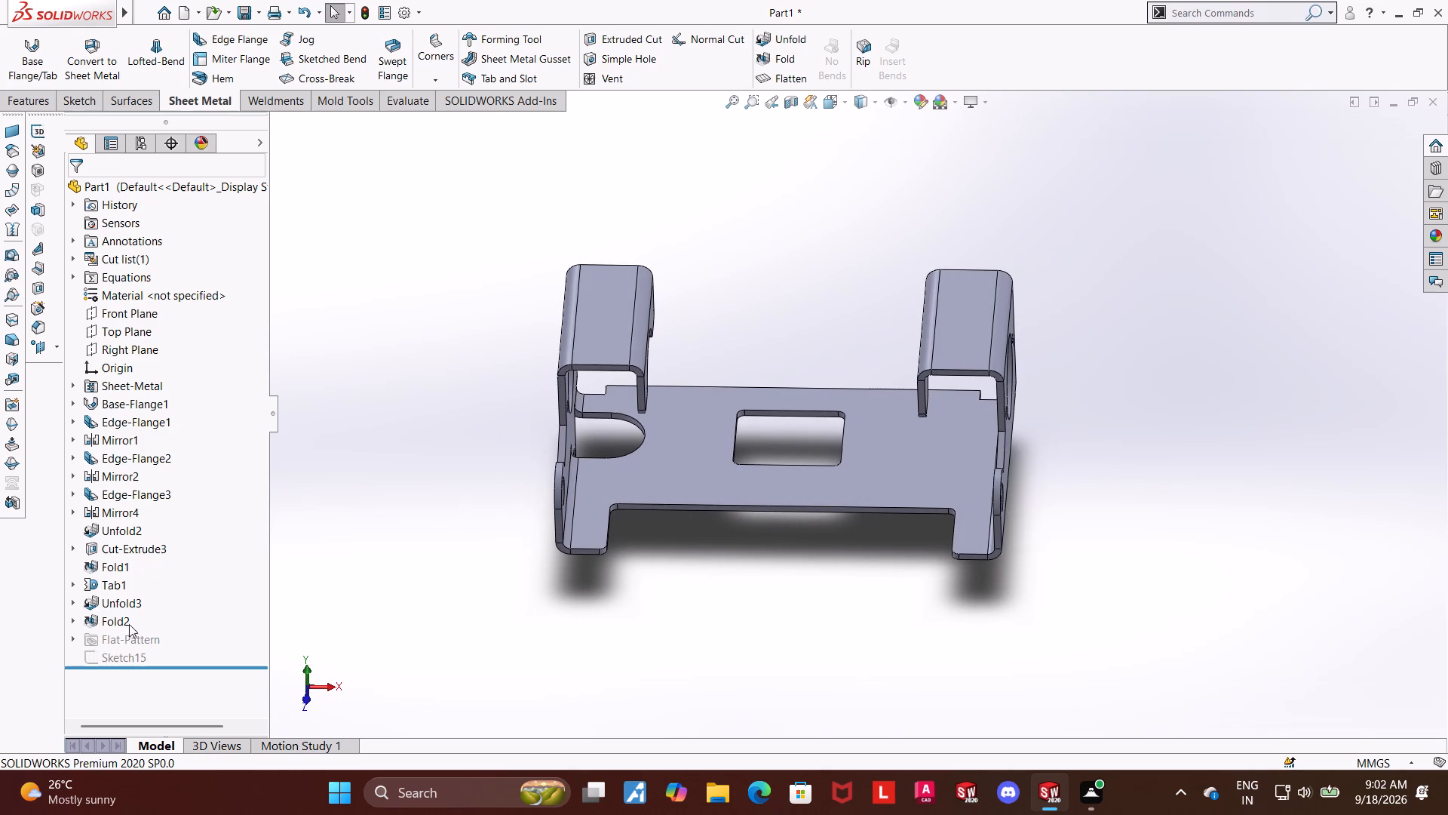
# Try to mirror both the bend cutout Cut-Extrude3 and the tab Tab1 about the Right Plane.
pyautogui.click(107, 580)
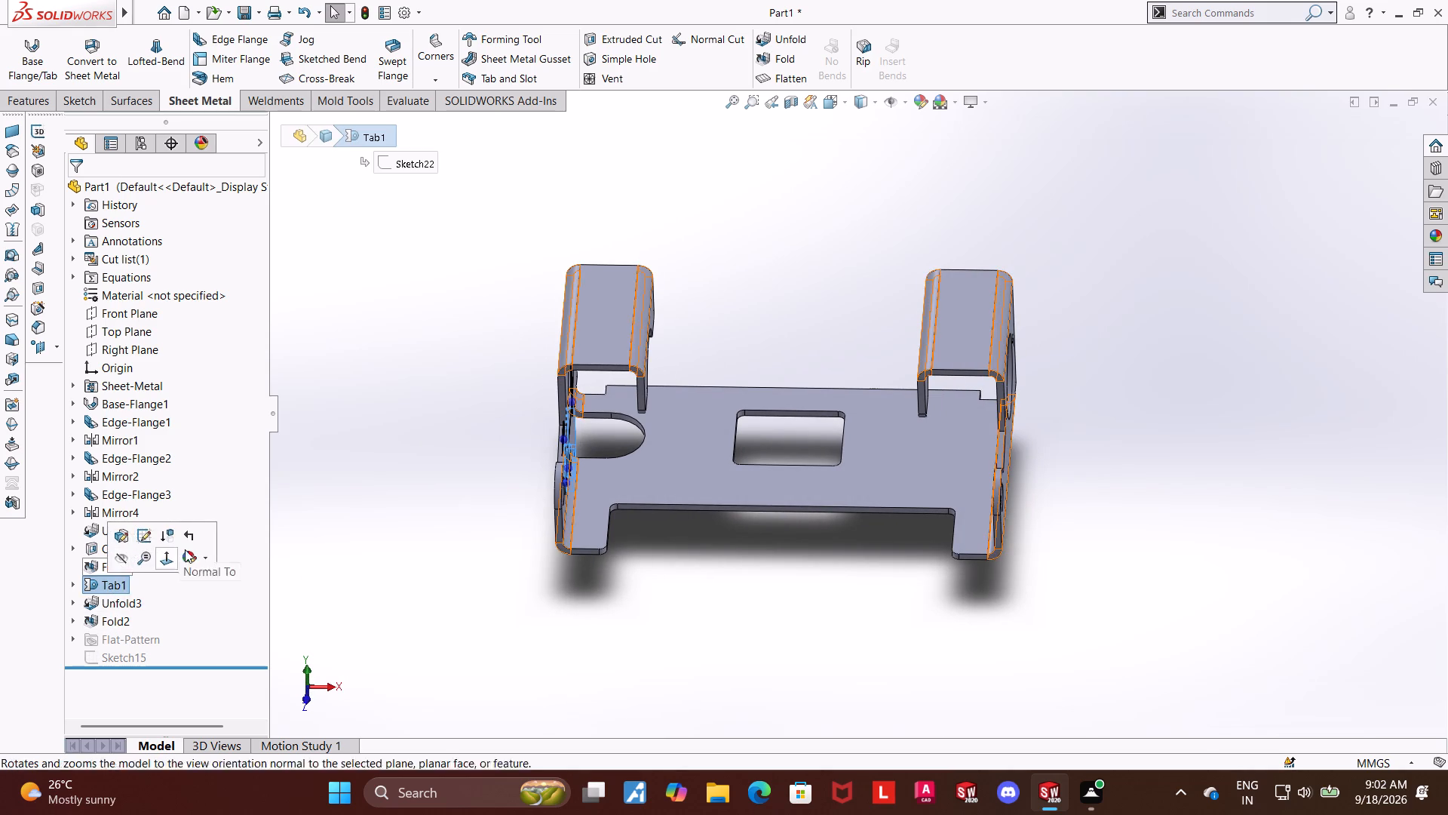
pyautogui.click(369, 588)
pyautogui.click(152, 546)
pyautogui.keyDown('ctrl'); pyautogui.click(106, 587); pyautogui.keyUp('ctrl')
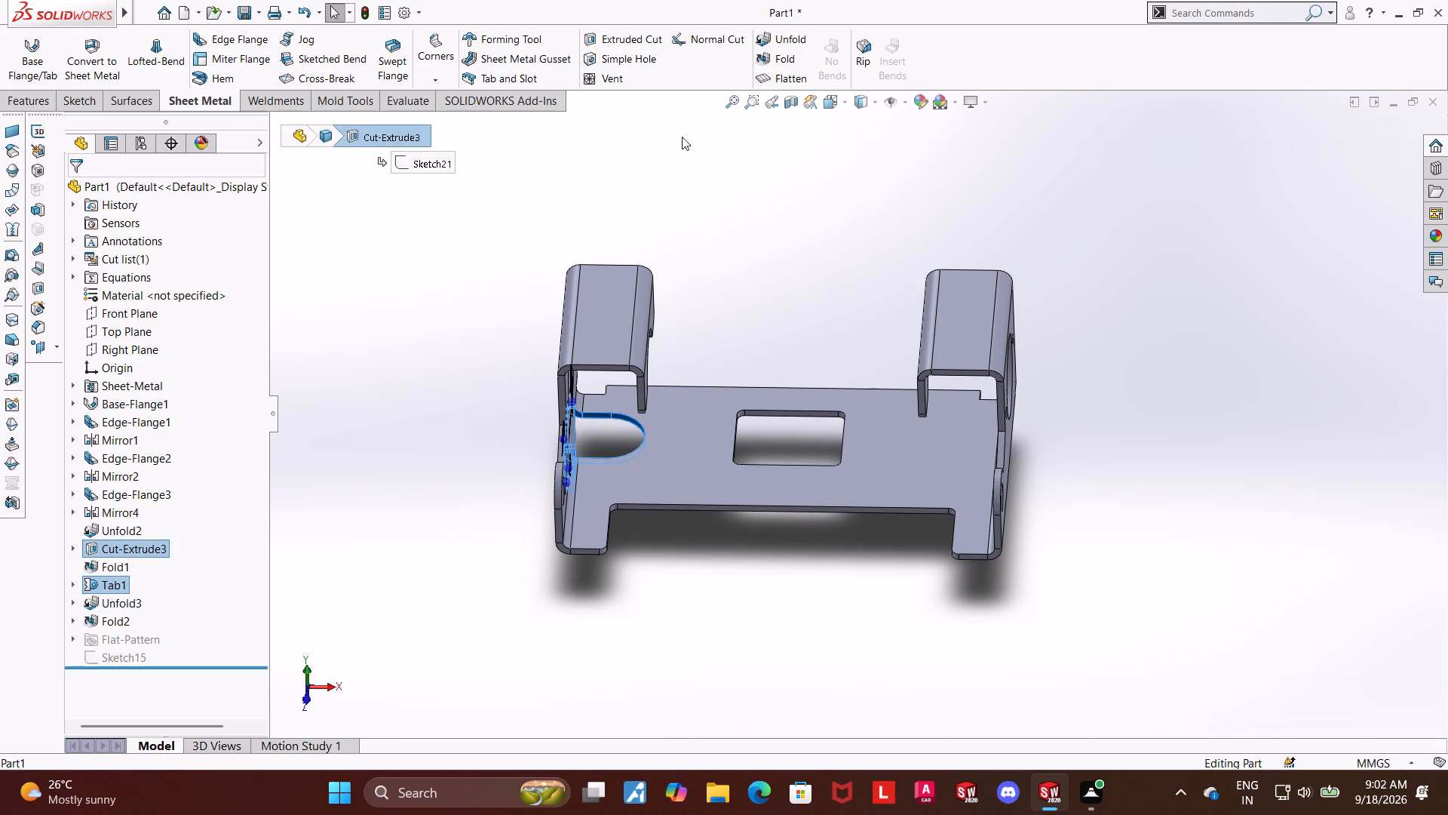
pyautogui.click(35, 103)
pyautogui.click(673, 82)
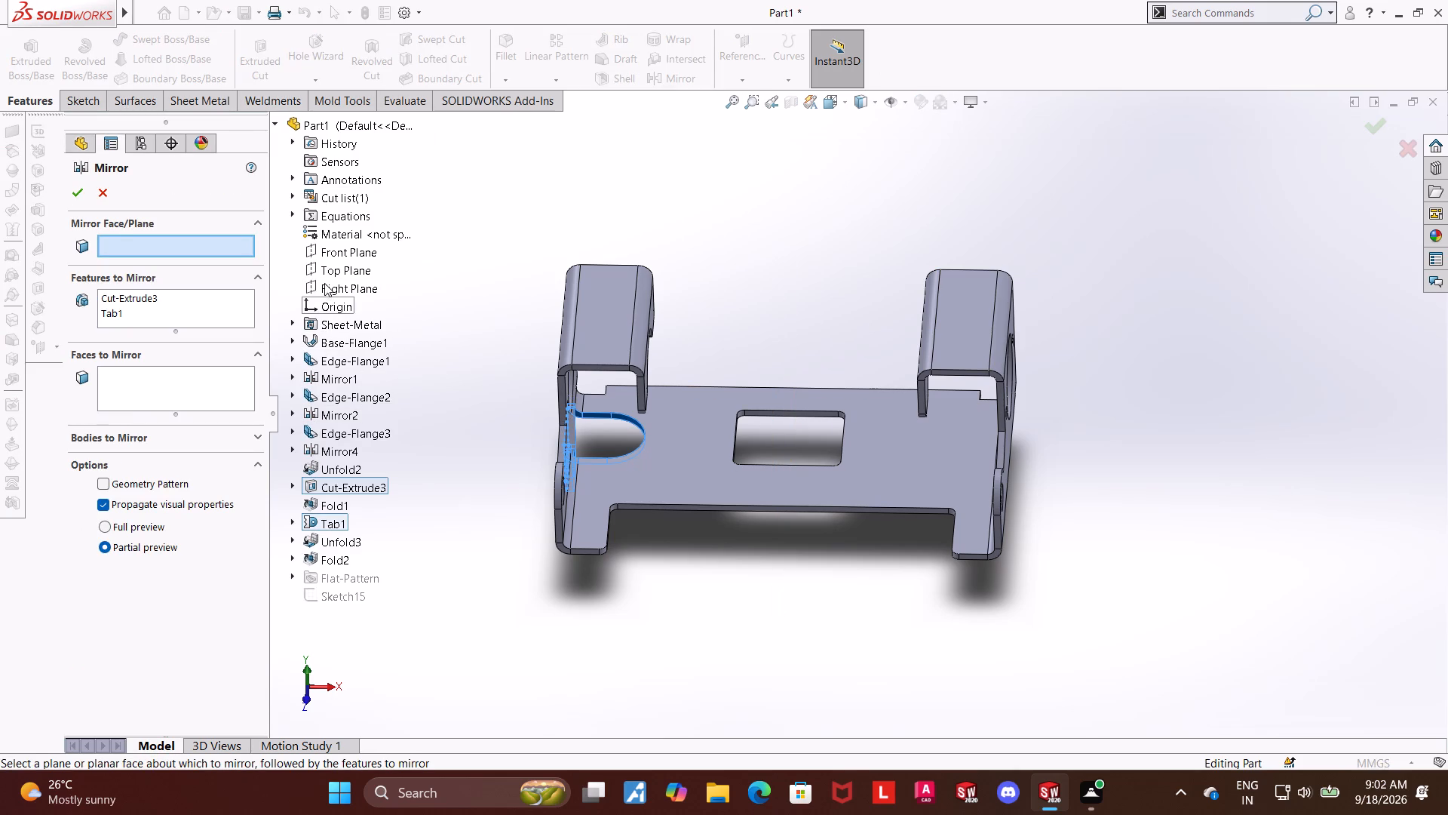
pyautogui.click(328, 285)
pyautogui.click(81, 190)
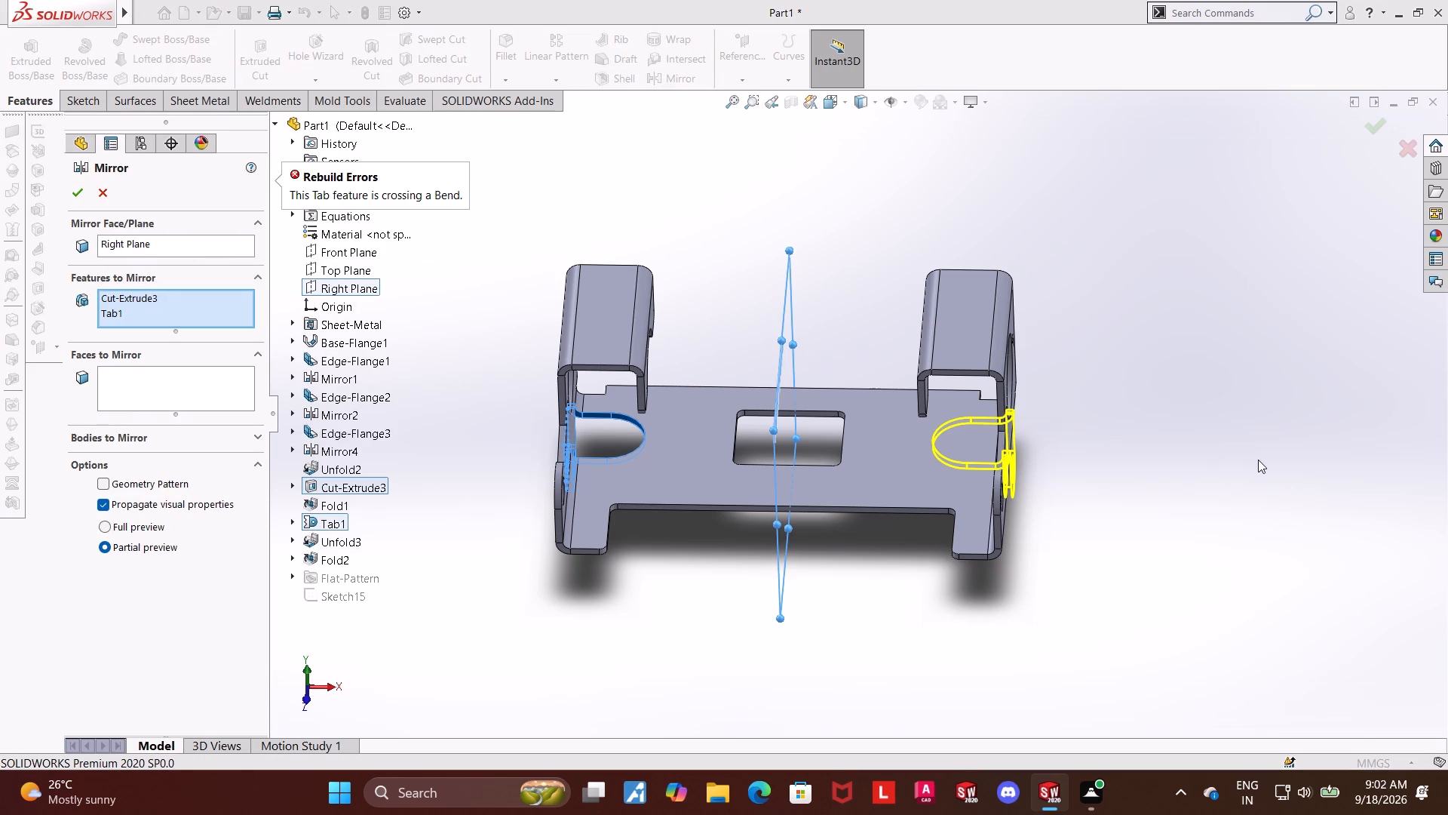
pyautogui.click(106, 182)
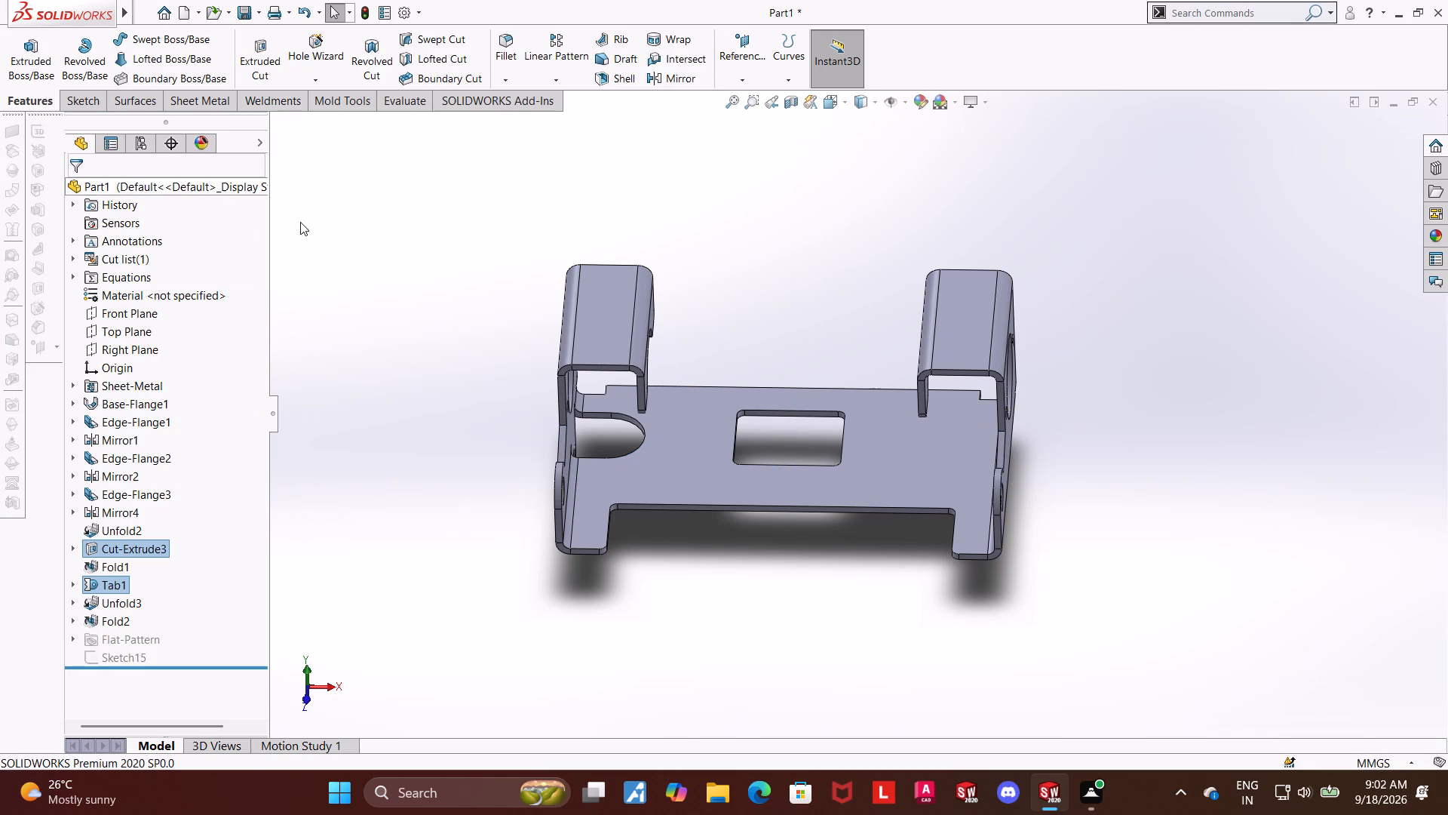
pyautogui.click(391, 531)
# Mirror only the bend cutout Cut-Extrude3 about the Right Plane to the opposite end of the base.
pyautogui.click(163, 547)
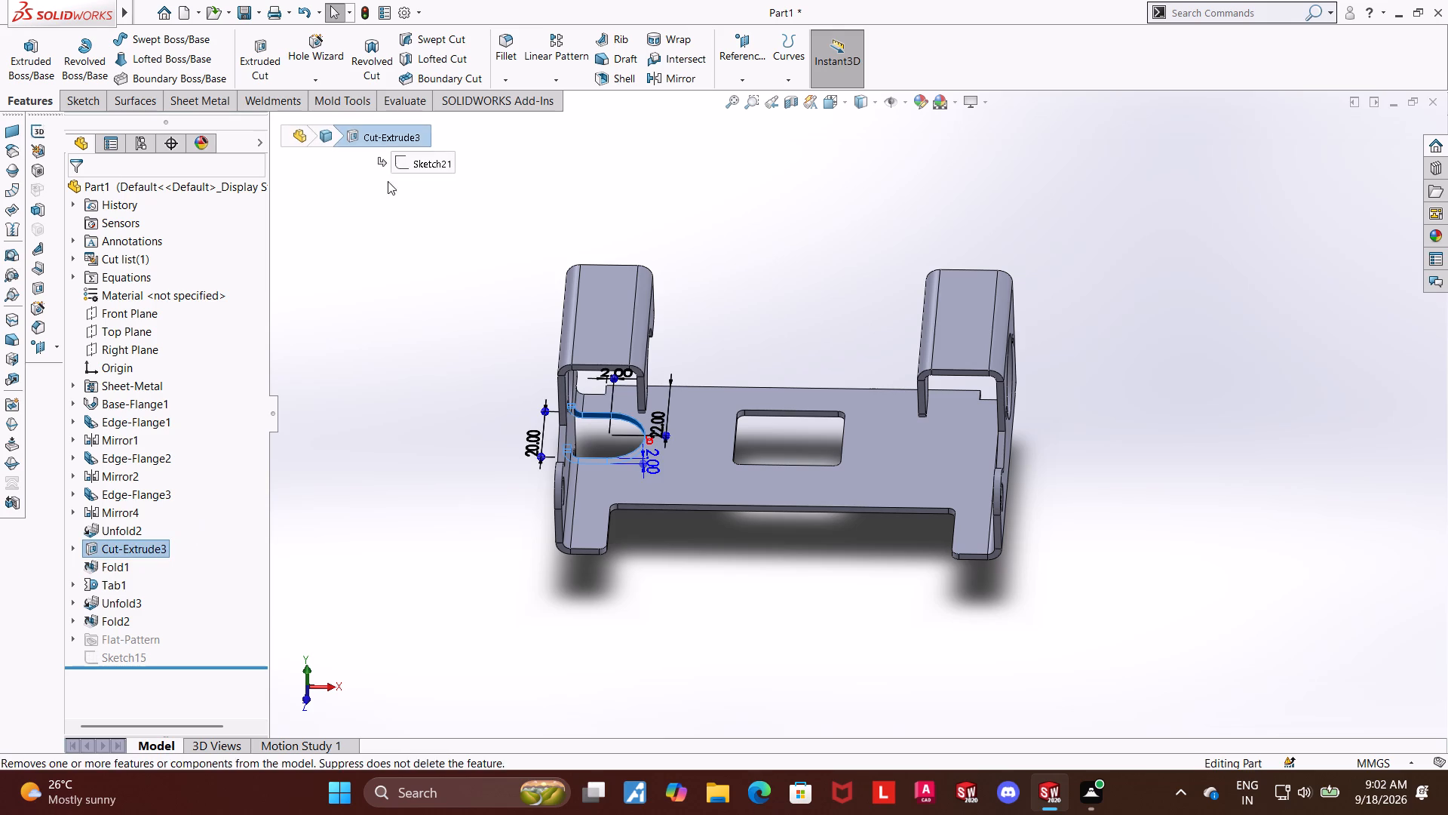
pyautogui.keyDown('ctrl'); pyautogui.click(657, 73); pyautogui.keyUp('ctrl')
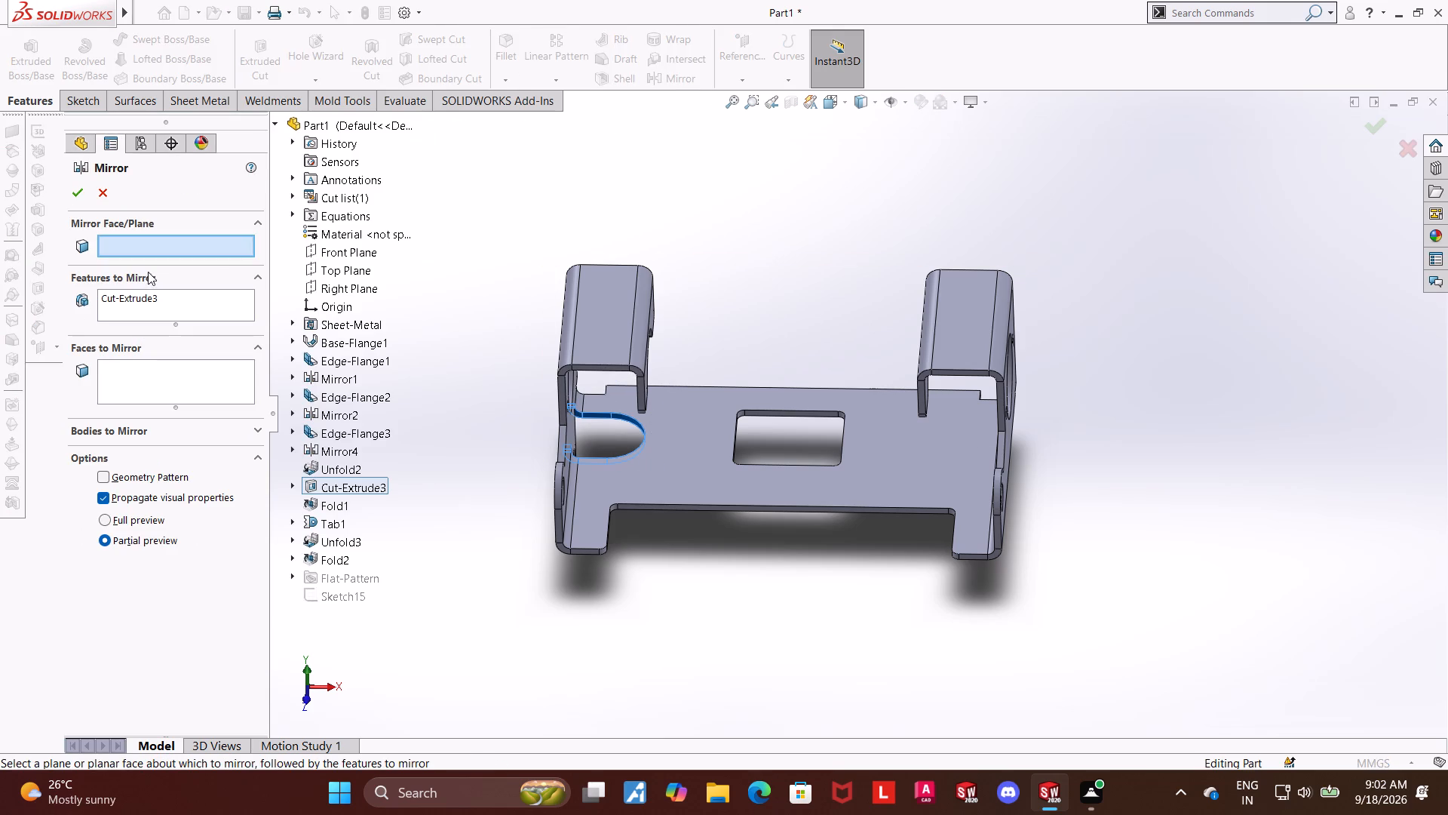
pyautogui.click(345, 291)
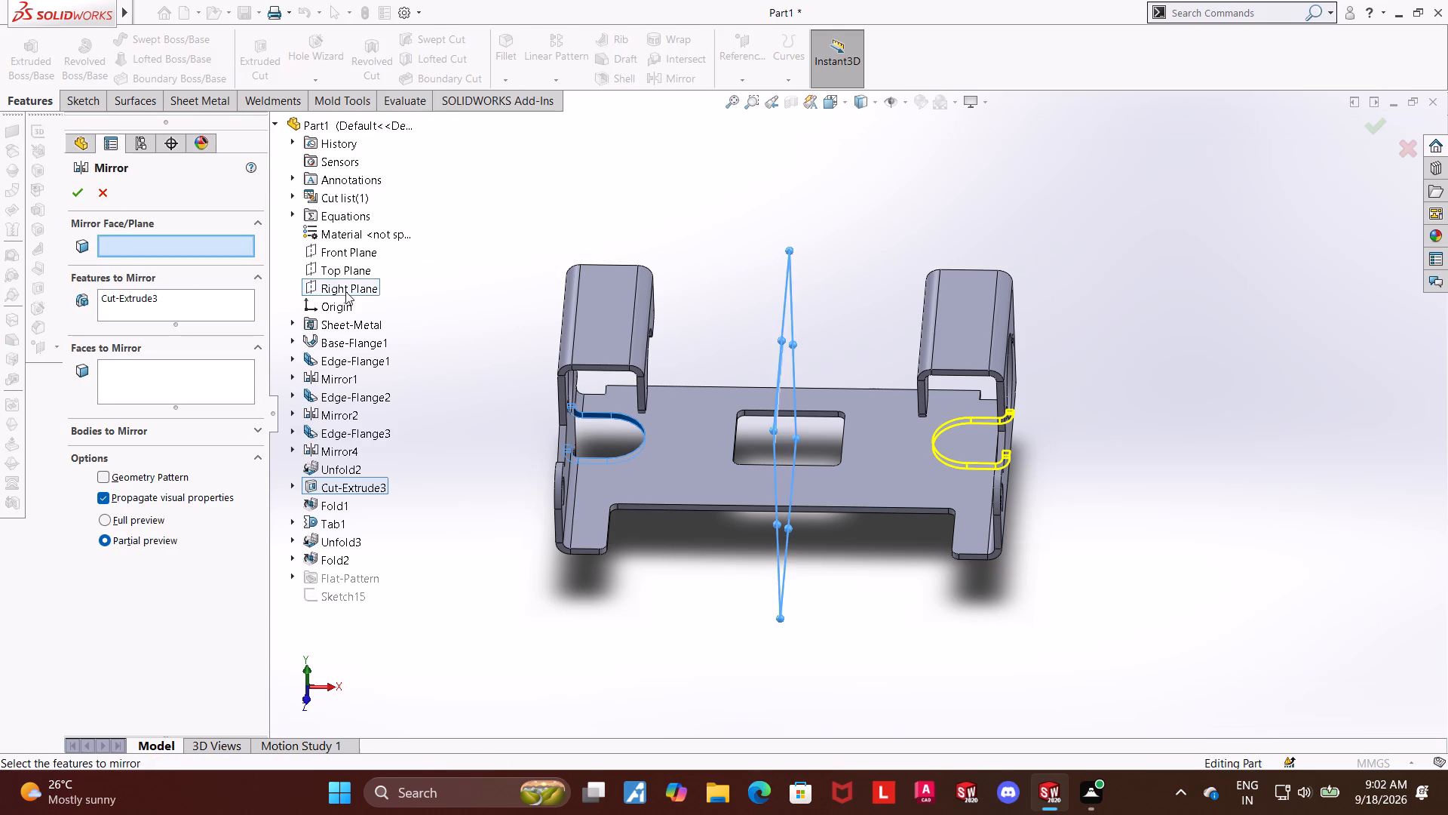
pyautogui.click(77, 201)
pyautogui.click(1176, 416)
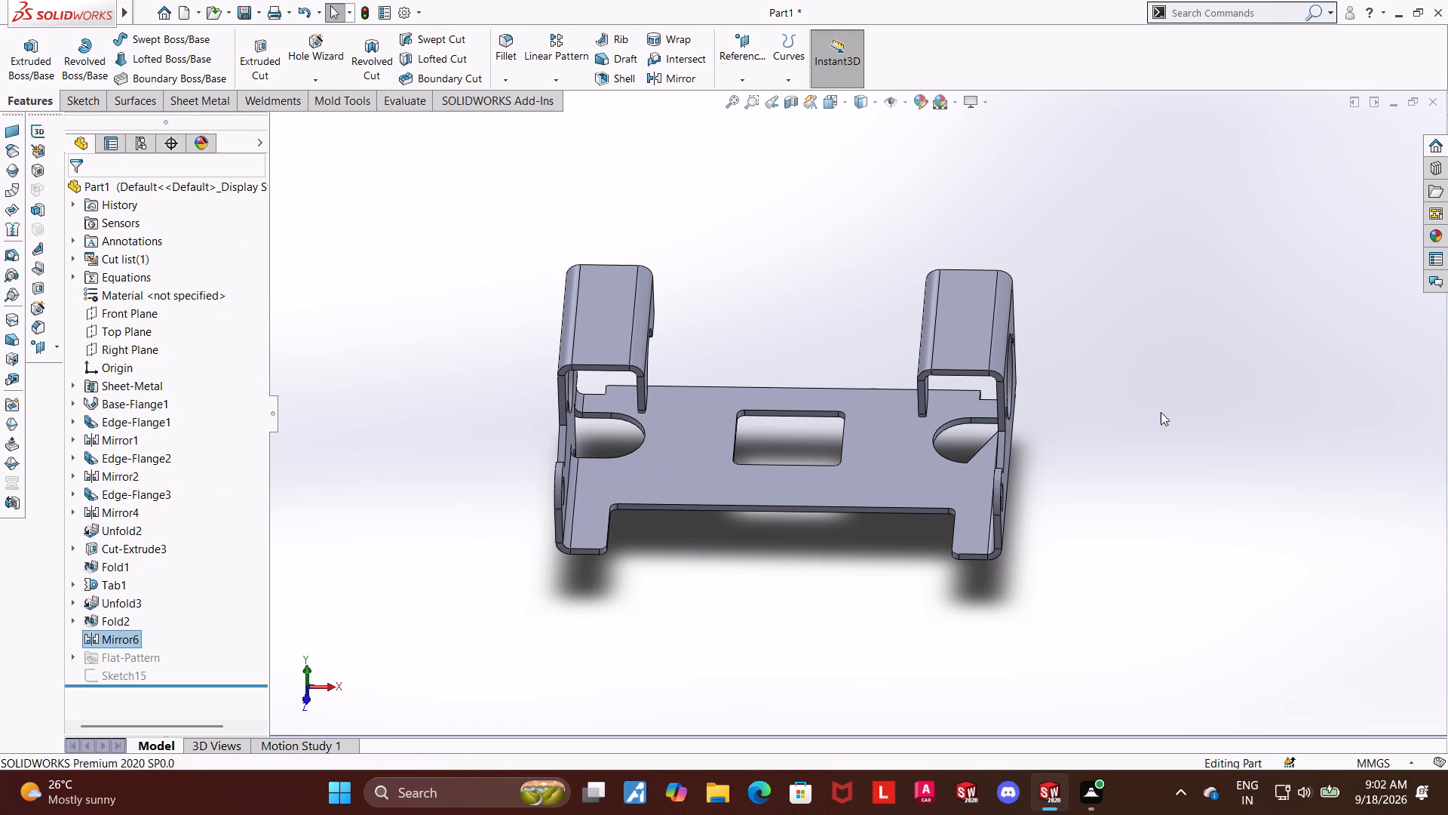
# Undo the last mirror of the bend cutout.
pyautogui.click(1163, 466)
pyautogui.moveTo(1176, 463); pyautogui.dragTo(1217, 475, button='middle')
pyautogui.moveTo(1189, 475); pyautogui.dragTo(1169, 484, button='middle')
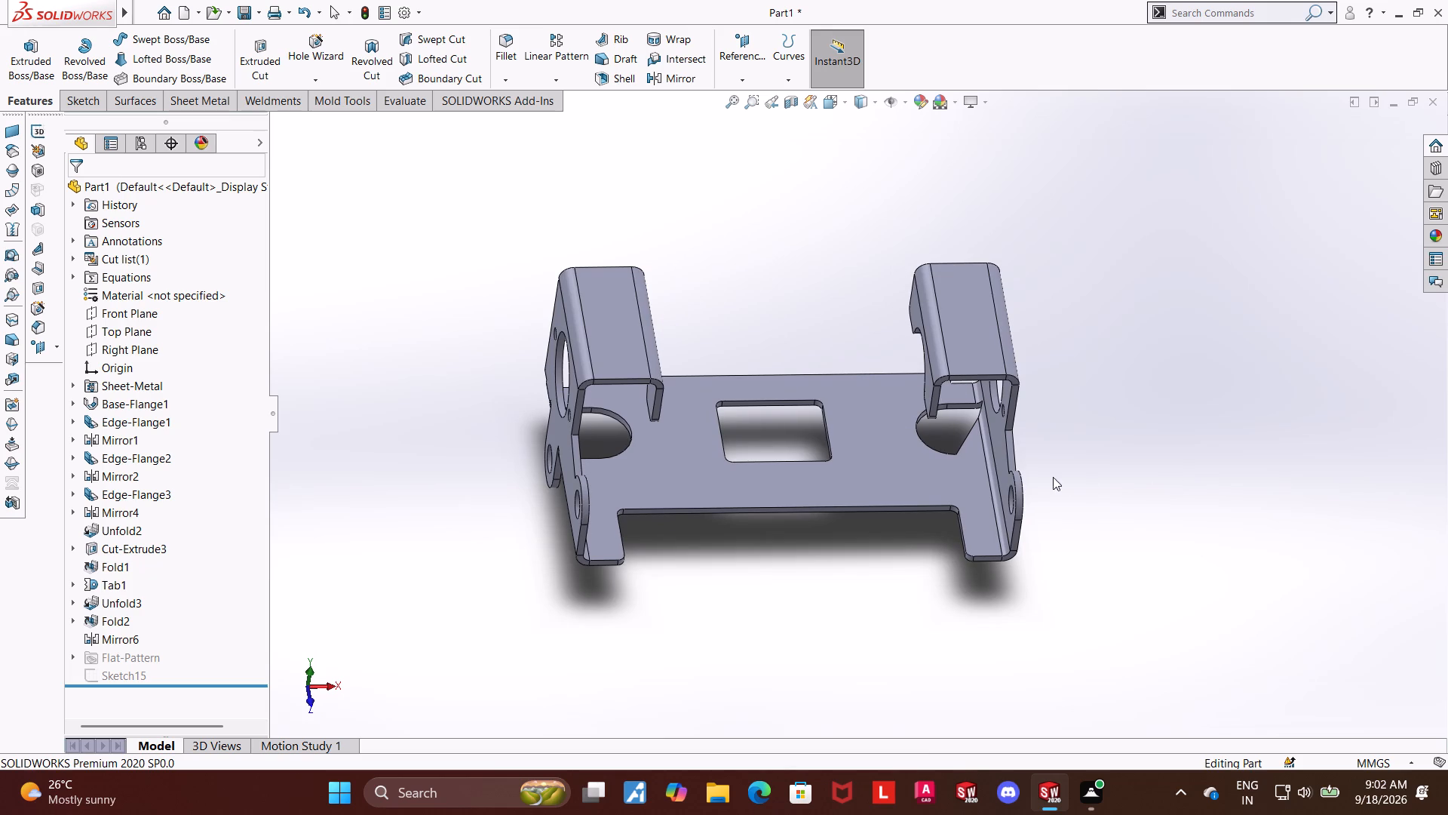
pyautogui.hotkey('ctrl', 'z')
pyautogui.middleClick(1162, 457)
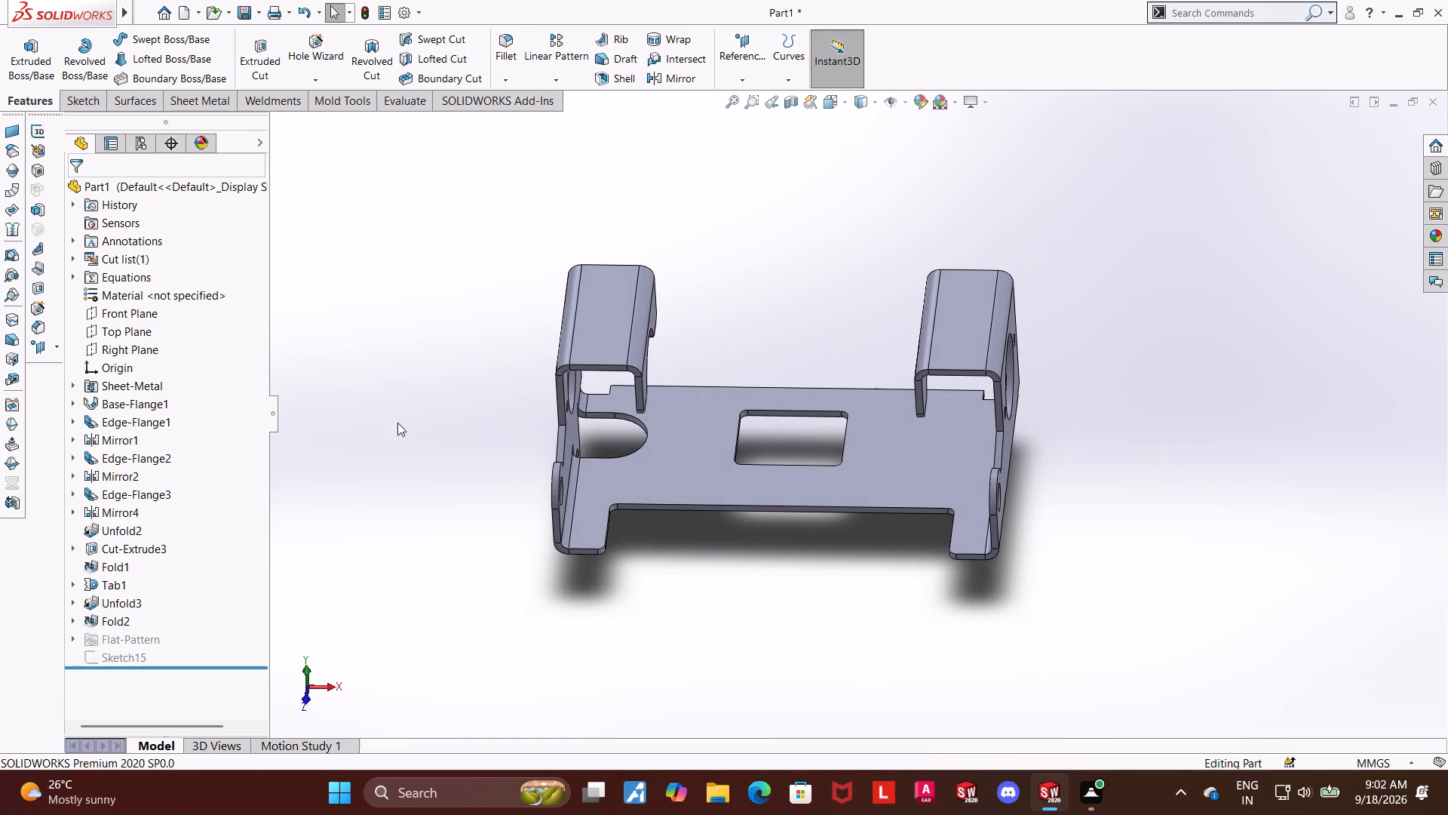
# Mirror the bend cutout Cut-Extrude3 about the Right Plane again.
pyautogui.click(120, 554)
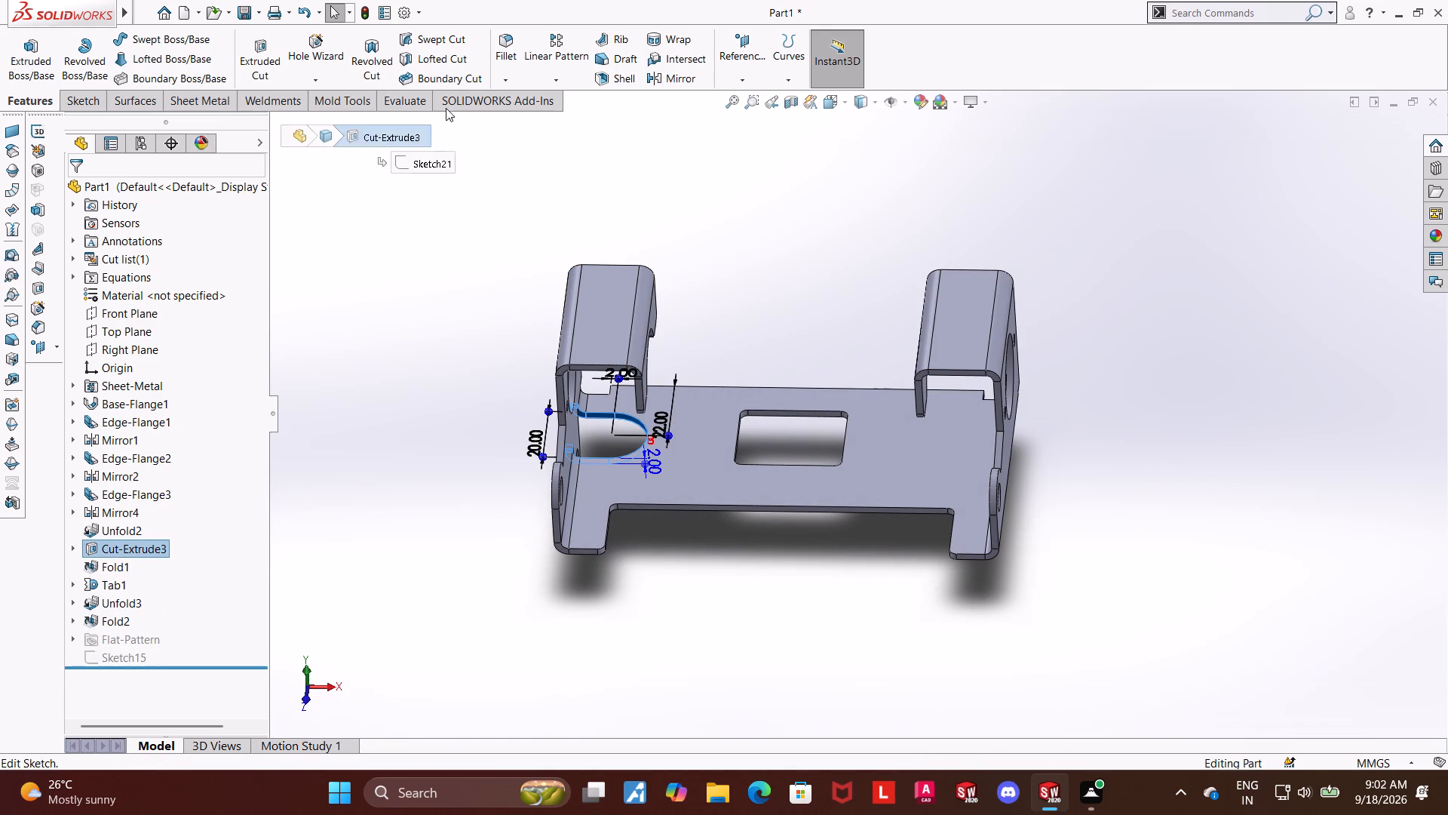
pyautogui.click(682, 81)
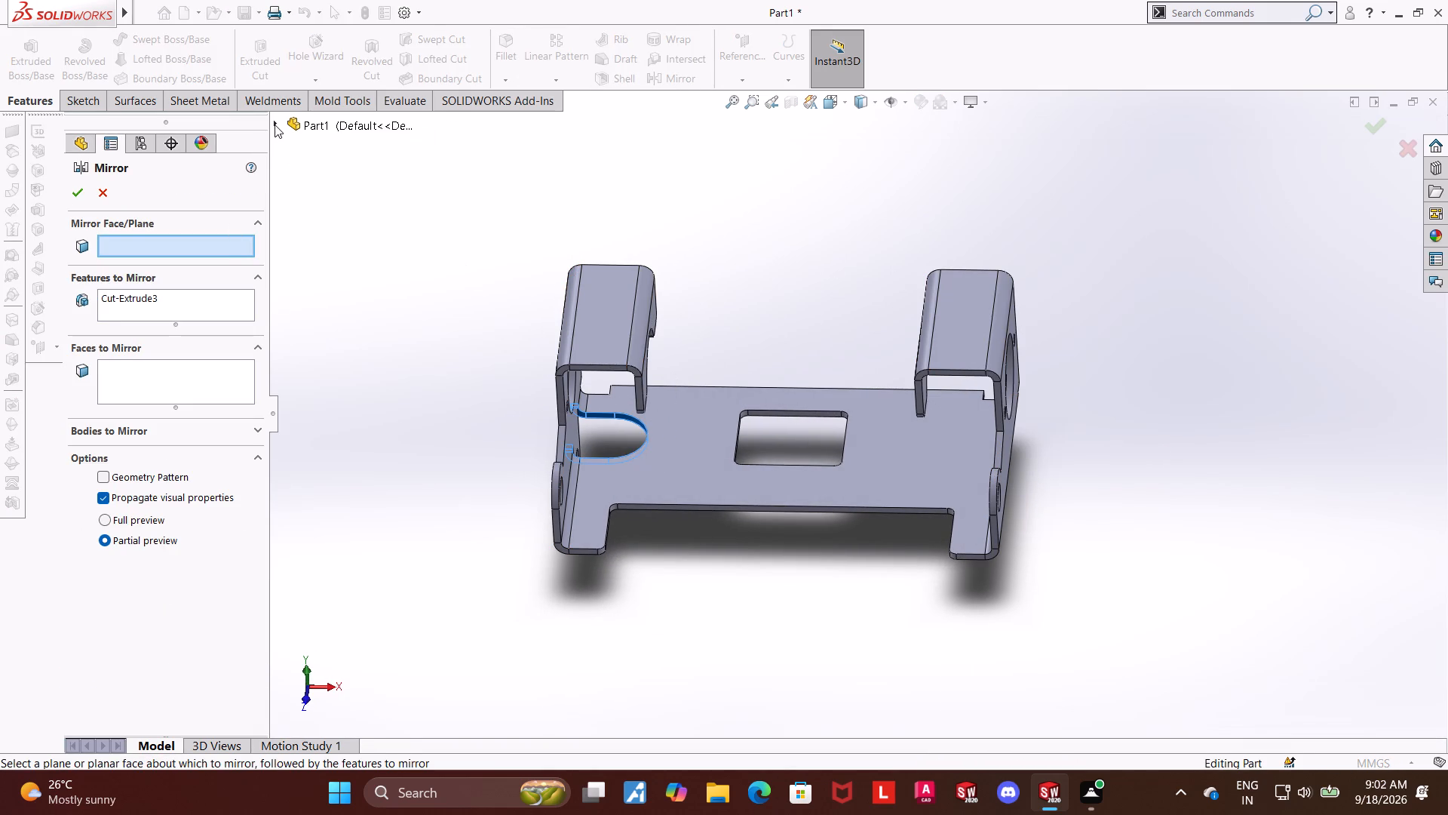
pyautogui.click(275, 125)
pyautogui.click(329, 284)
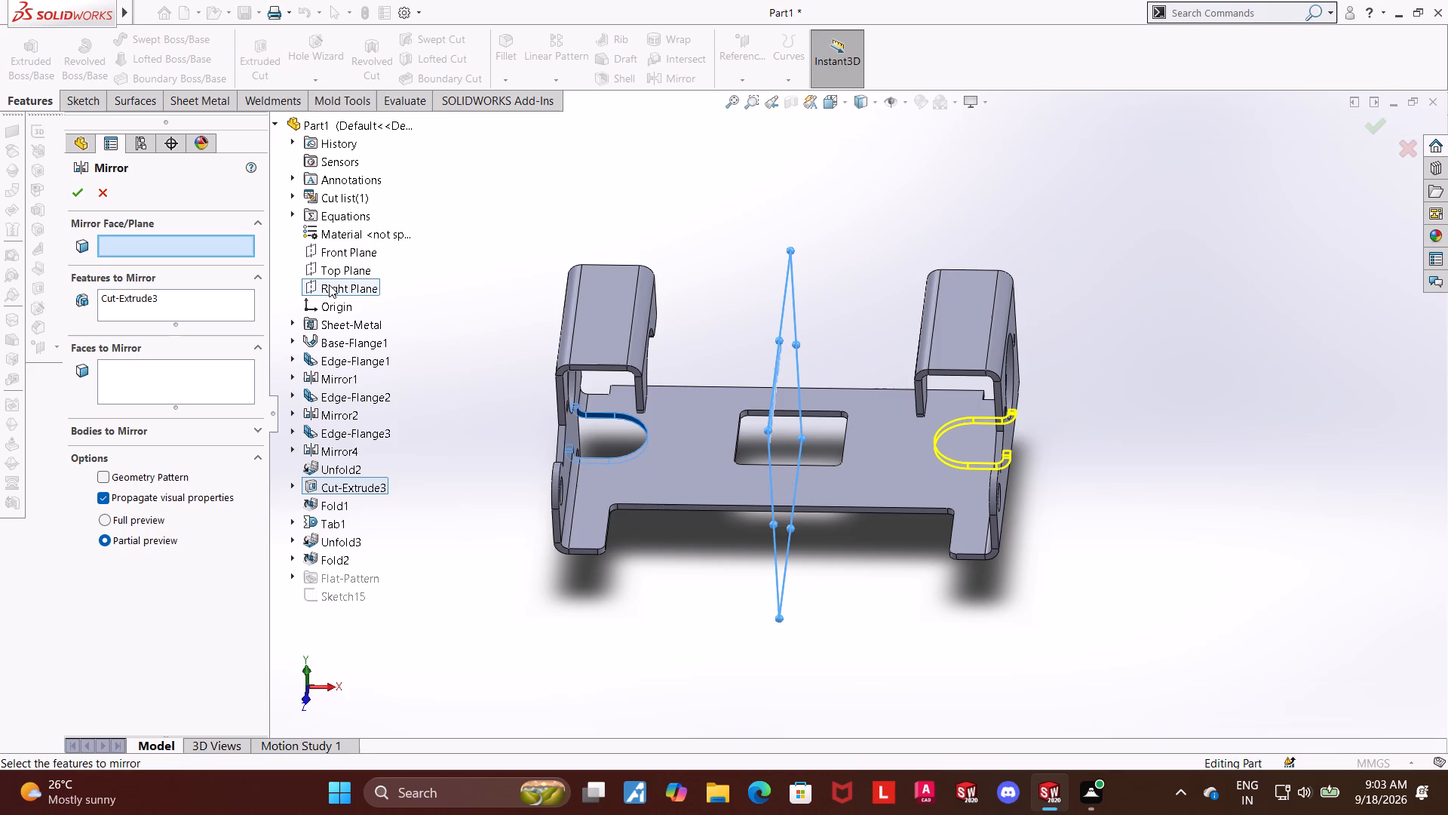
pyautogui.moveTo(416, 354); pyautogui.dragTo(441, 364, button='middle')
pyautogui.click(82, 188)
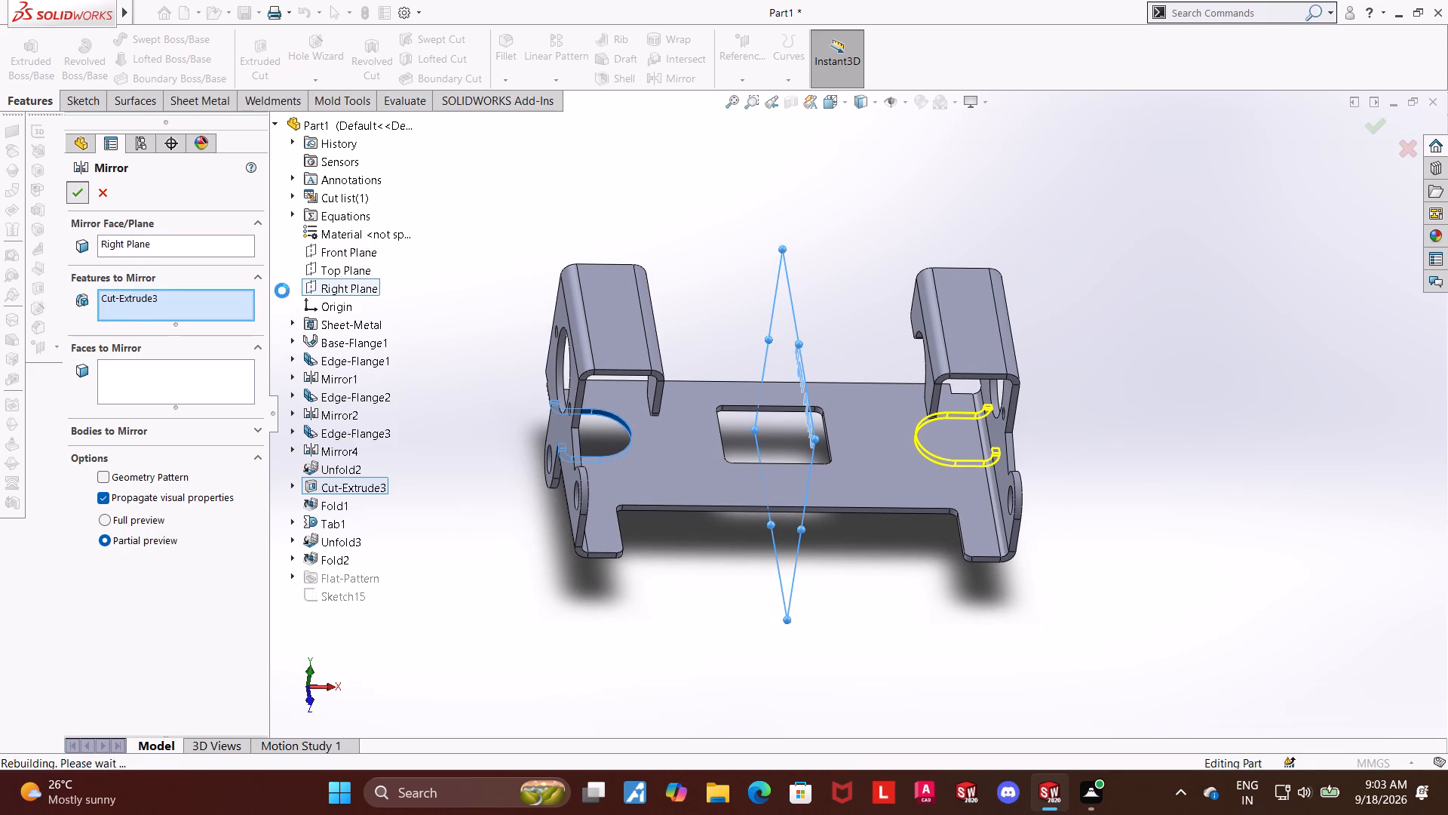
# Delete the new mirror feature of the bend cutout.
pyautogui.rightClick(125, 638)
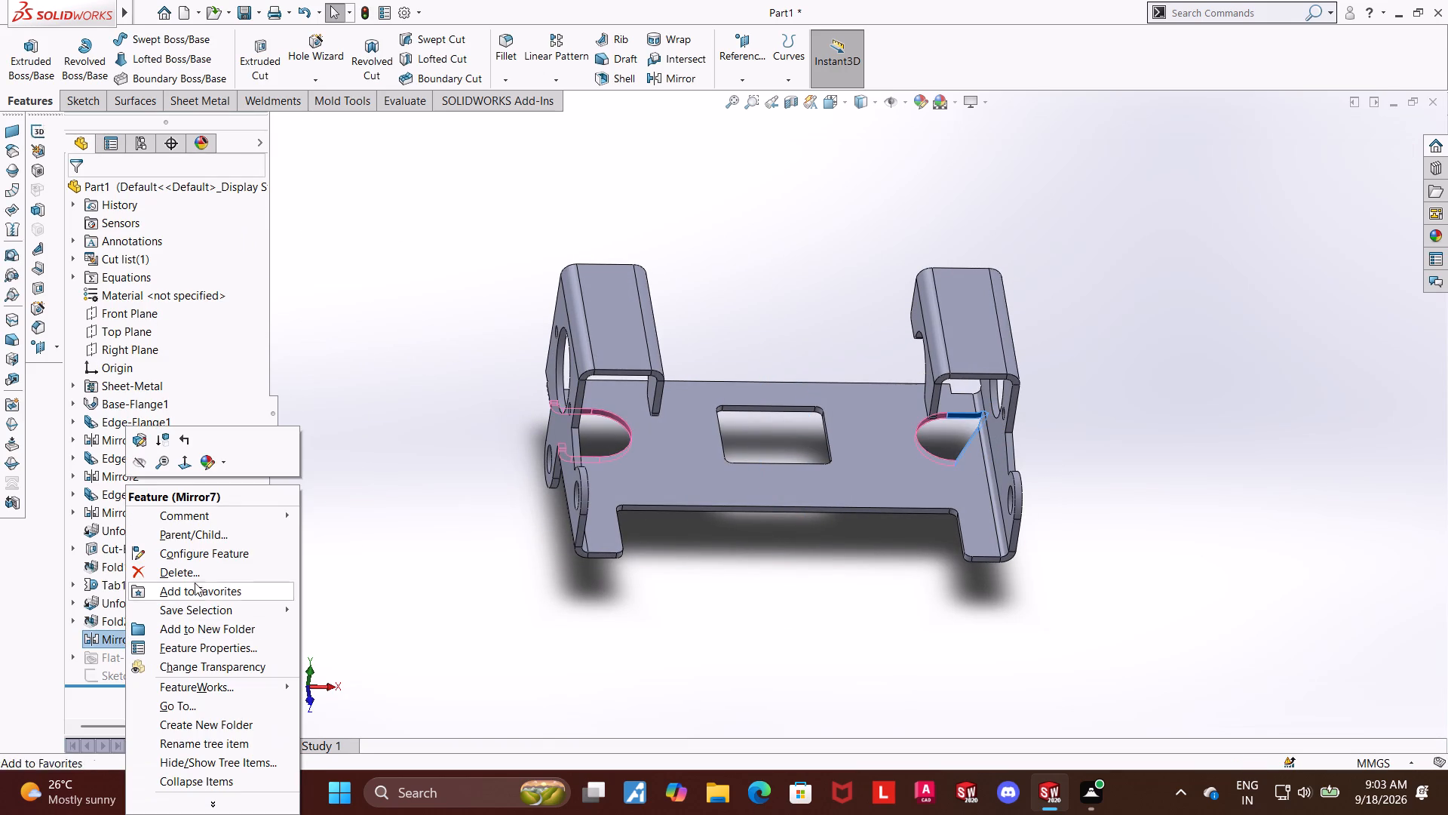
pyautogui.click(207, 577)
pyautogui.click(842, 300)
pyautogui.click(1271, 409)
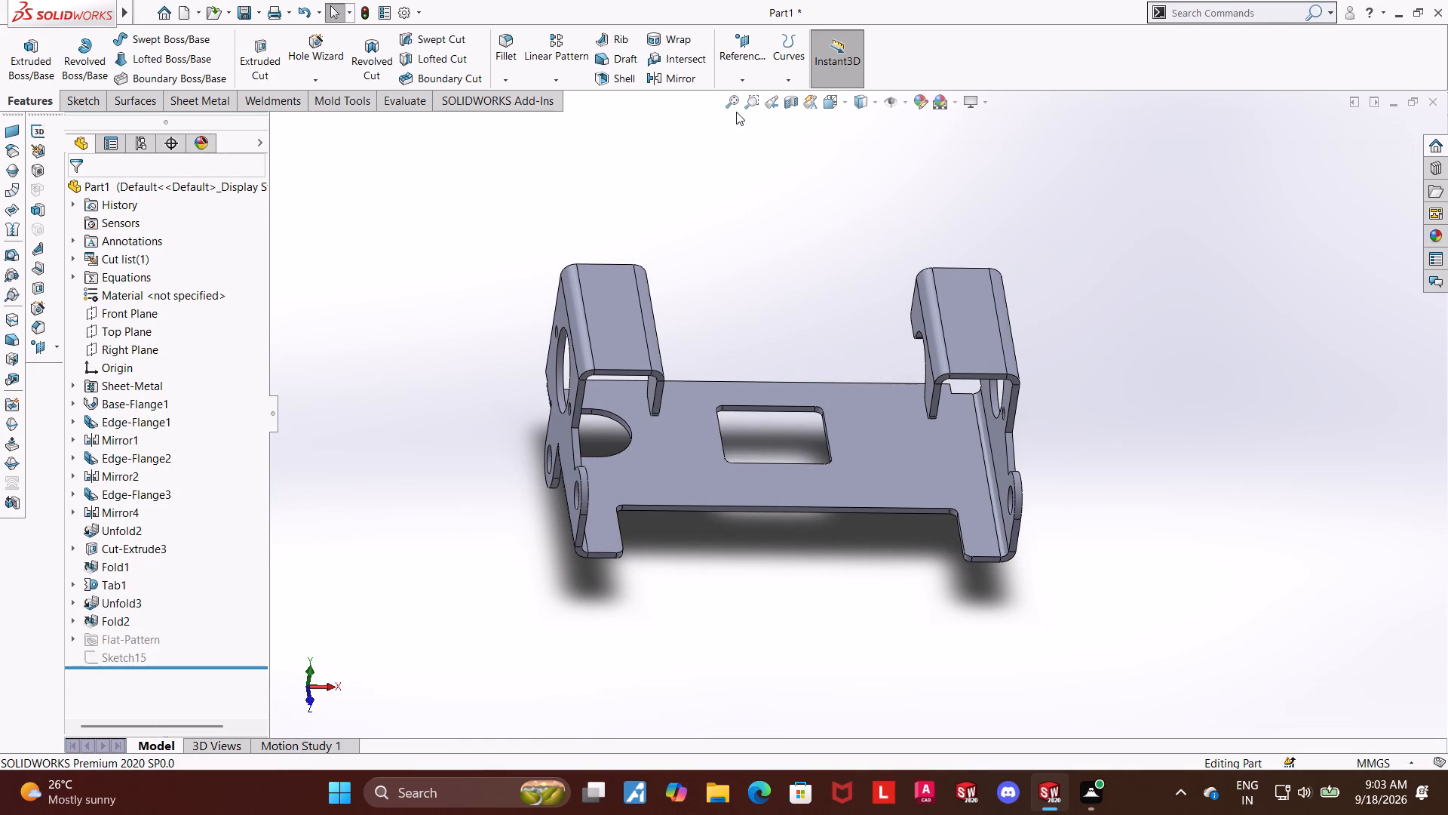
# Unfold all the bends, keeping the top face of the base flange fixed.
pyautogui.click(226, 104)
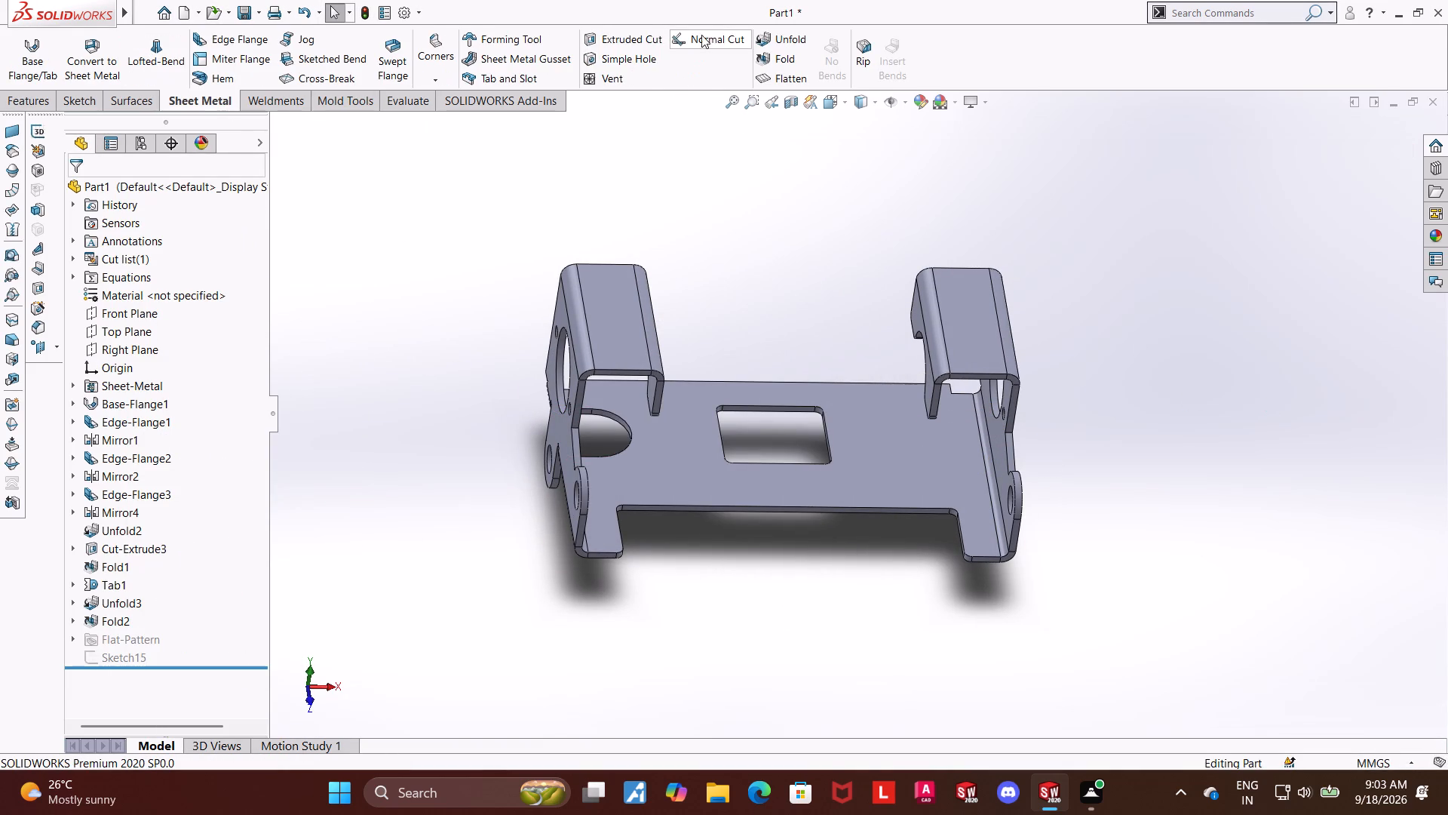
pyautogui.click(795, 35)
pyautogui.click(903, 451)
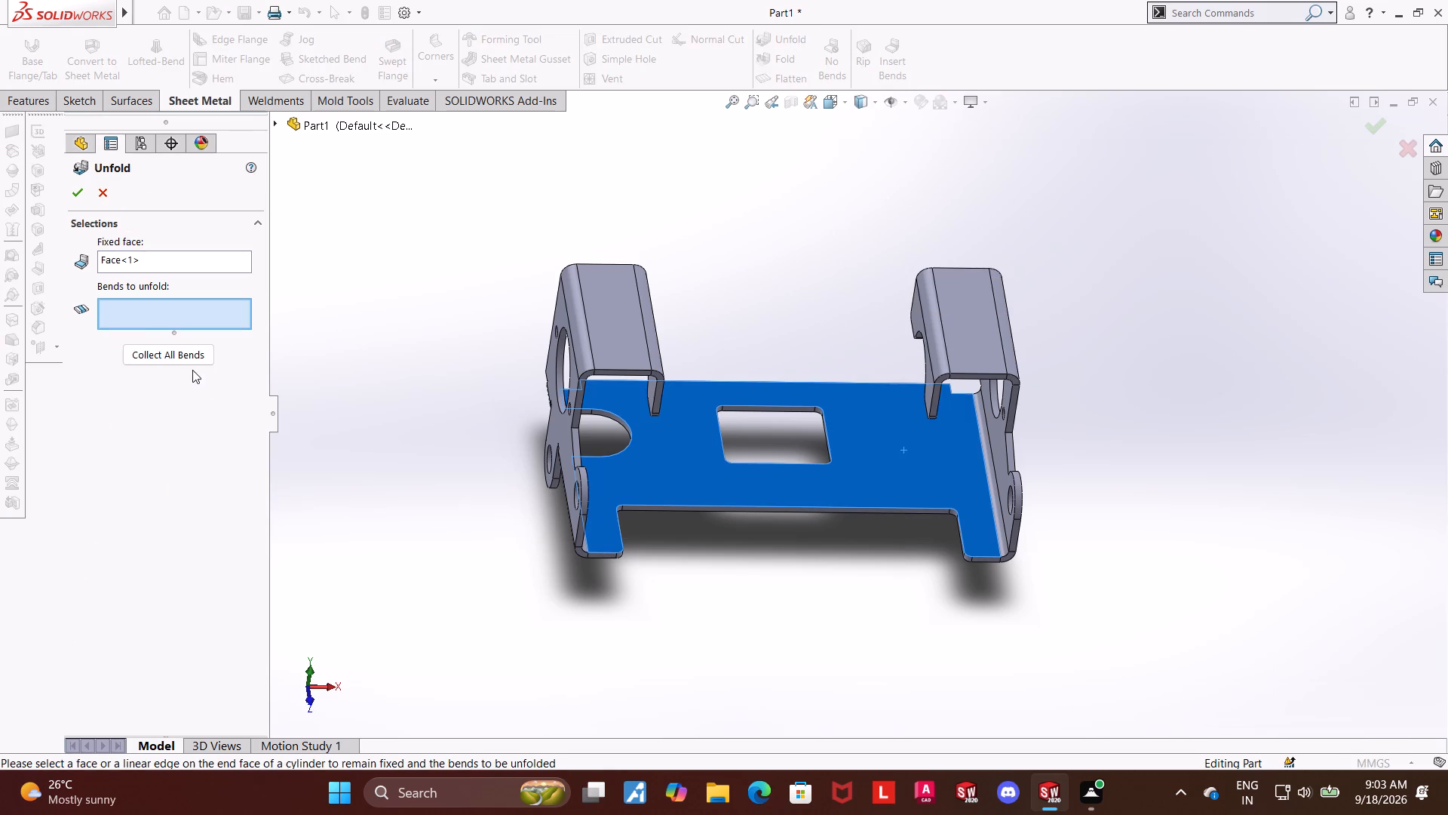
pyautogui.click(192, 366)
pyautogui.click(191, 362)
pyautogui.click(76, 190)
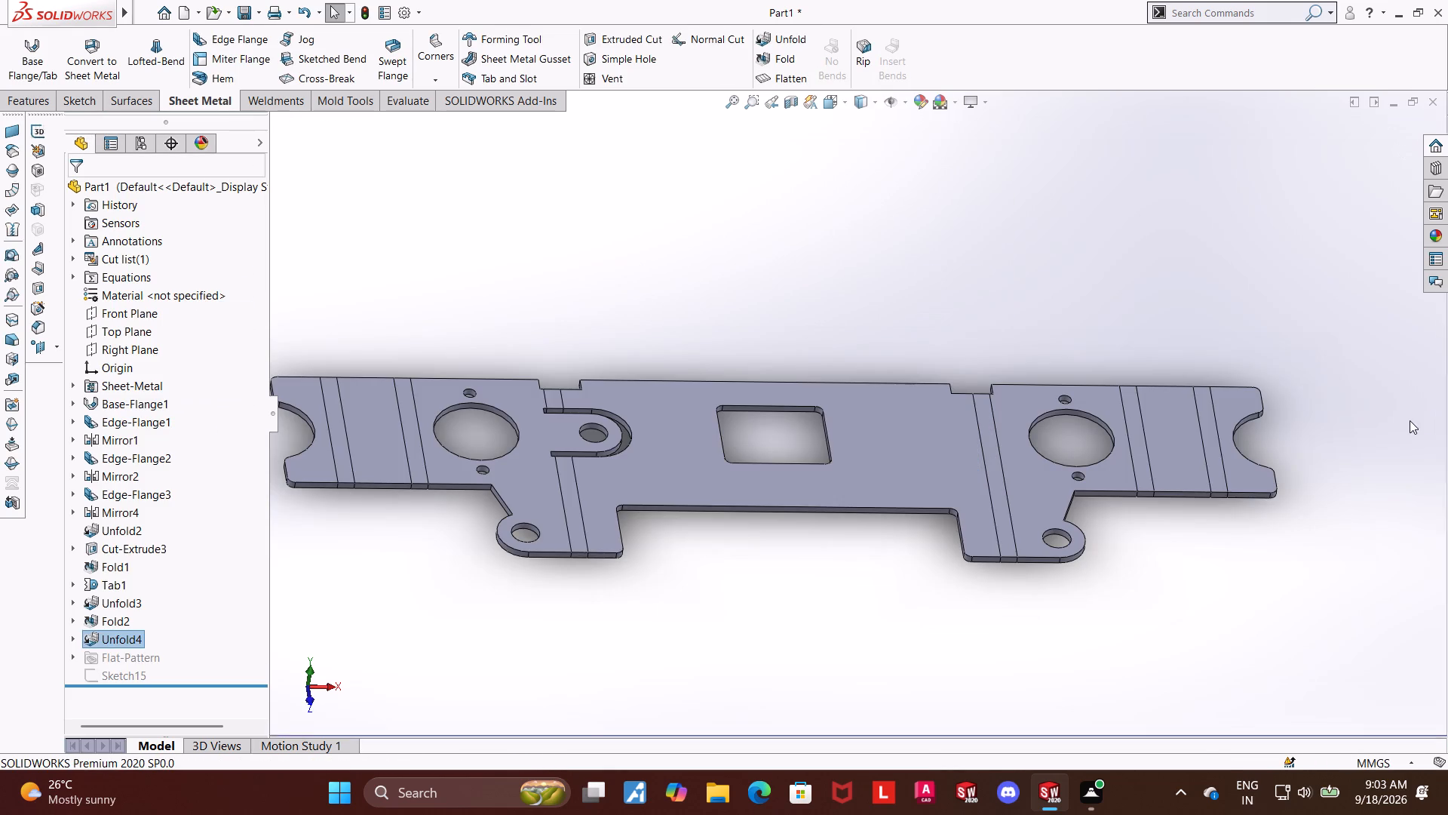
pyautogui.click(1410, 420)
# On the base flange's top face, sketch a corner rectangle about 17 by 14 mm across the bend opposite the existing cutout.
pyautogui.moveTo(1177, 282); pyautogui.dragTo(1149, 358, button='middle')
pyautogui.click(974, 416)
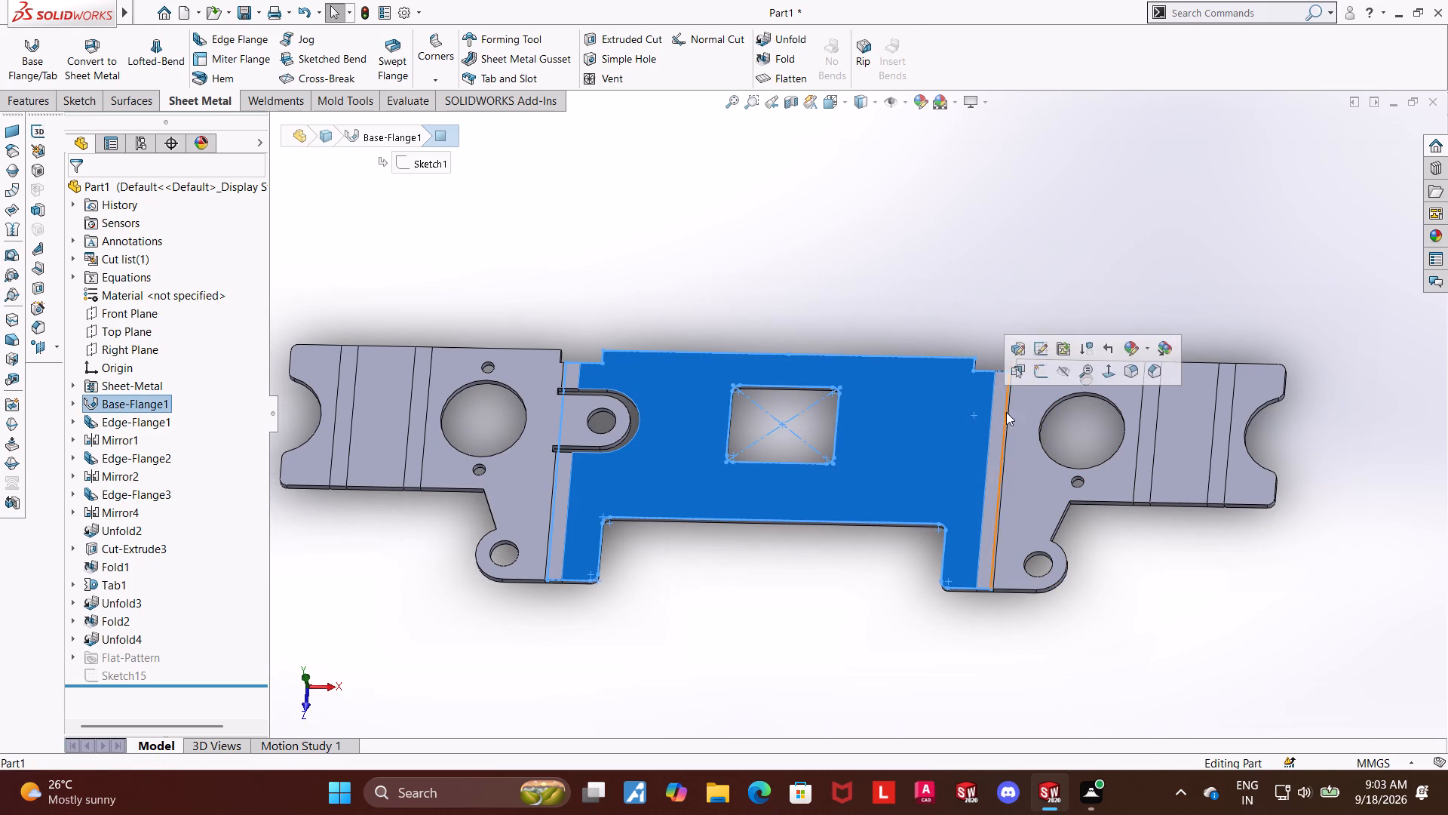
pyautogui.click(1037, 368)
pyautogui.click(132, 691)
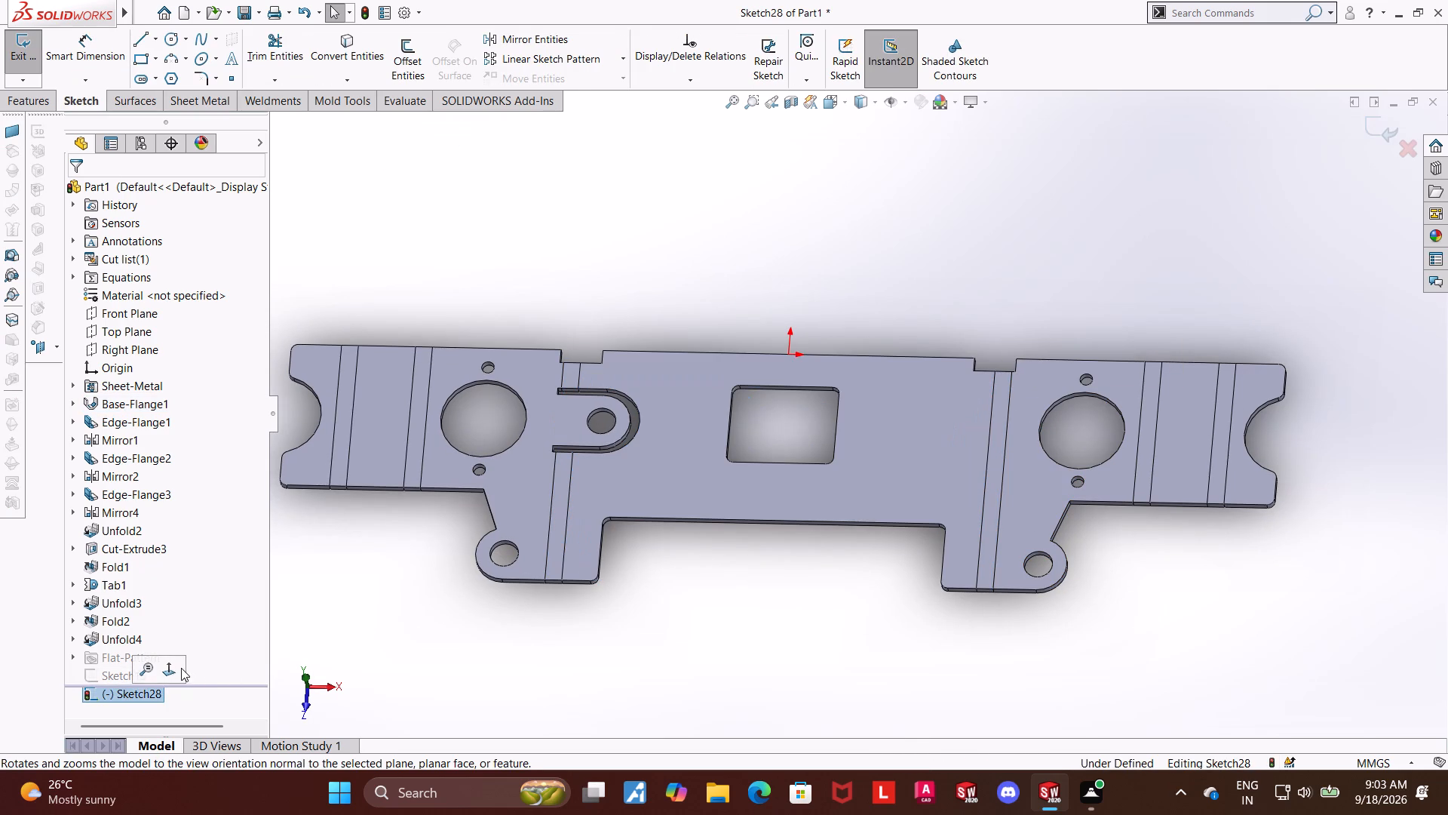
pyautogui.click(173, 671)
pyautogui.scroll(-4, 1122, 350)
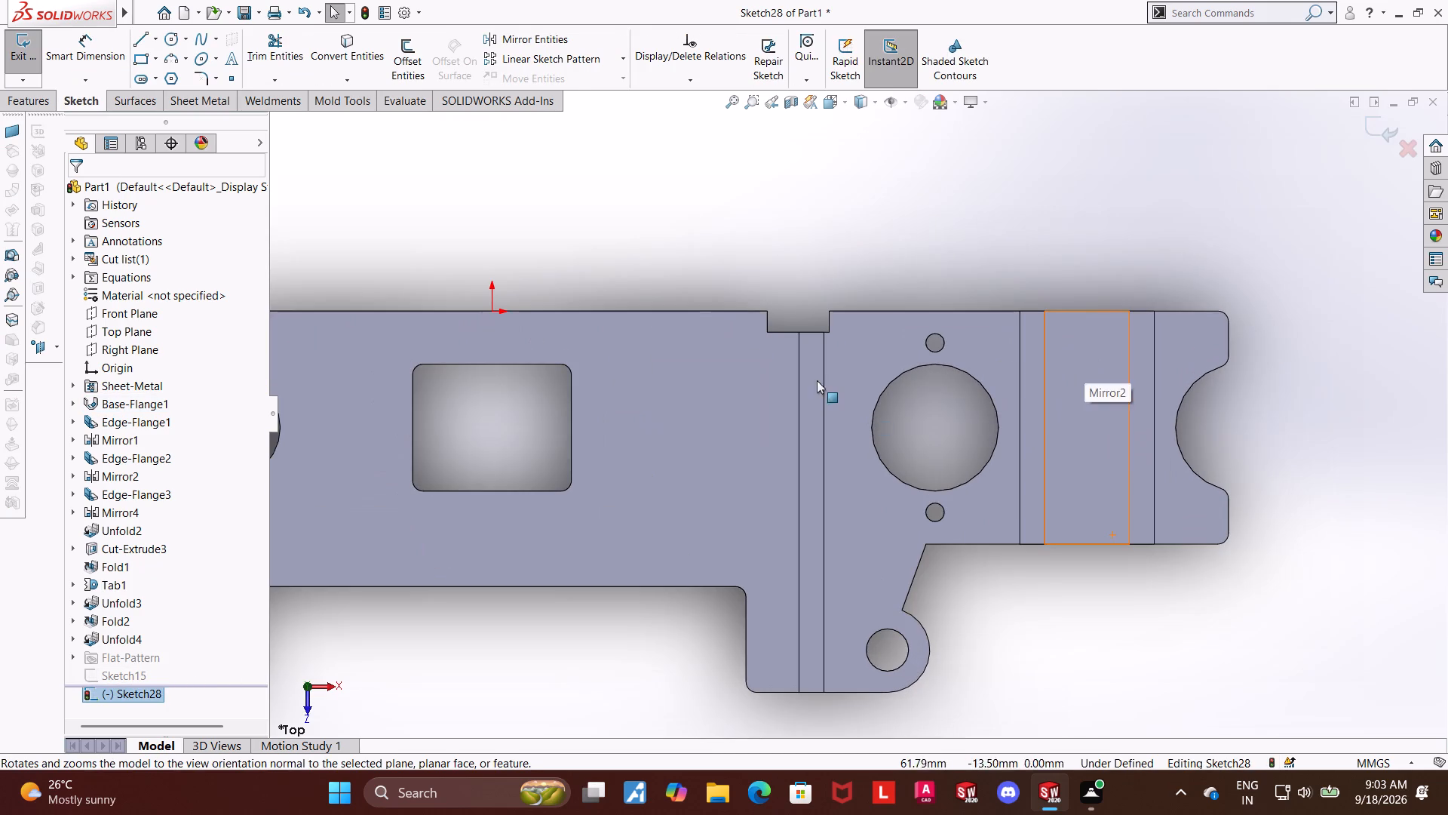
pyautogui.scroll(-1, 817, 380)
pyautogui.scroll(2, 818, 386)
pyautogui.scroll(1, 722, 348)
pyautogui.scroll(-2, 781, 364)
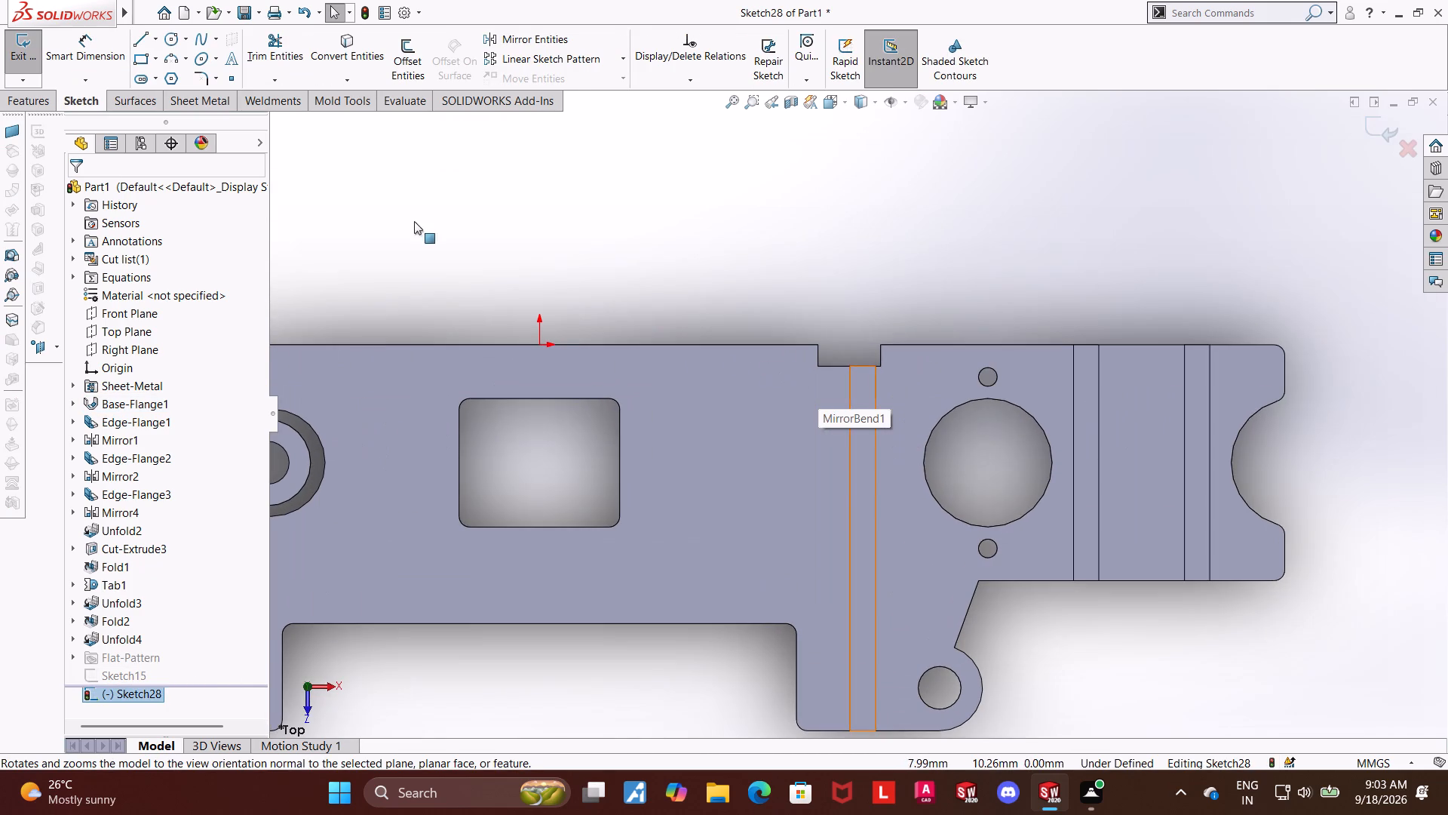
pyautogui.click(136, 57)
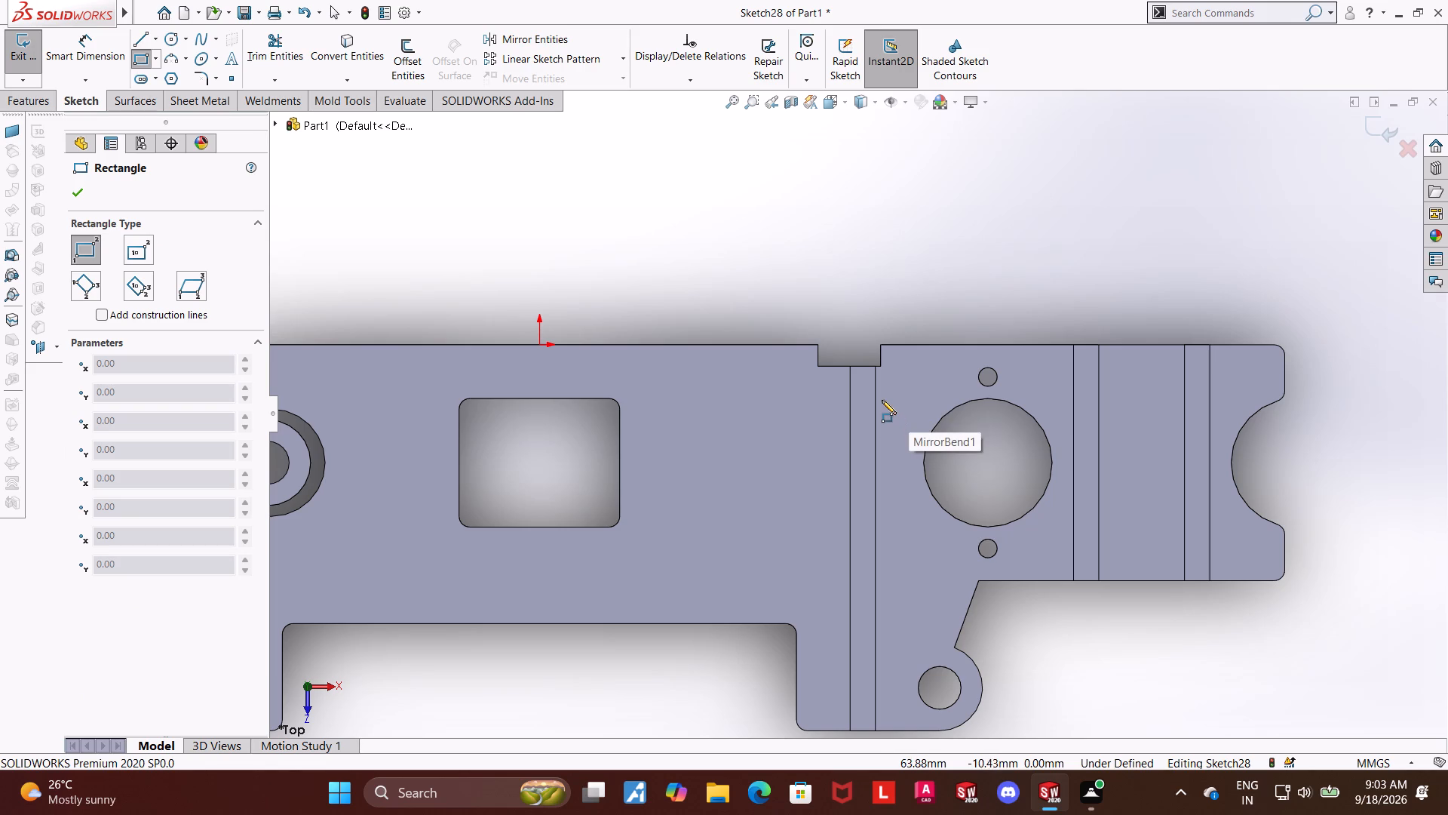
pyautogui.click(882, 400)
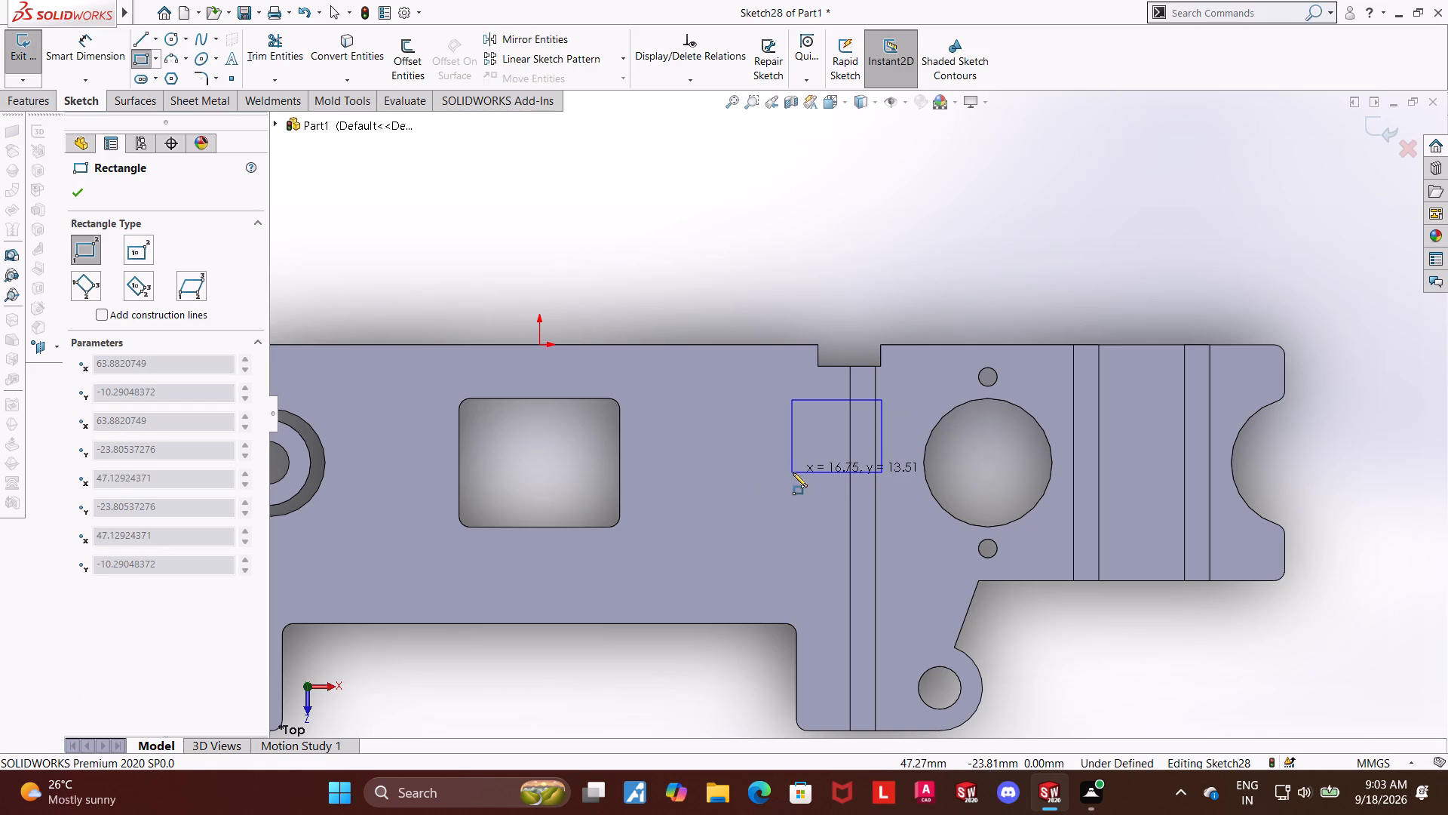
pyautogui.click(793, 472)
pyautogui.press('Escape')
pyautogui.press('Escape')
# Round the rectangle's inner end with a three-point arc and trim away the straight side it replaces.
pyautogui.click(173, 62)
pyautogui.scroll(-3, 650, 423)
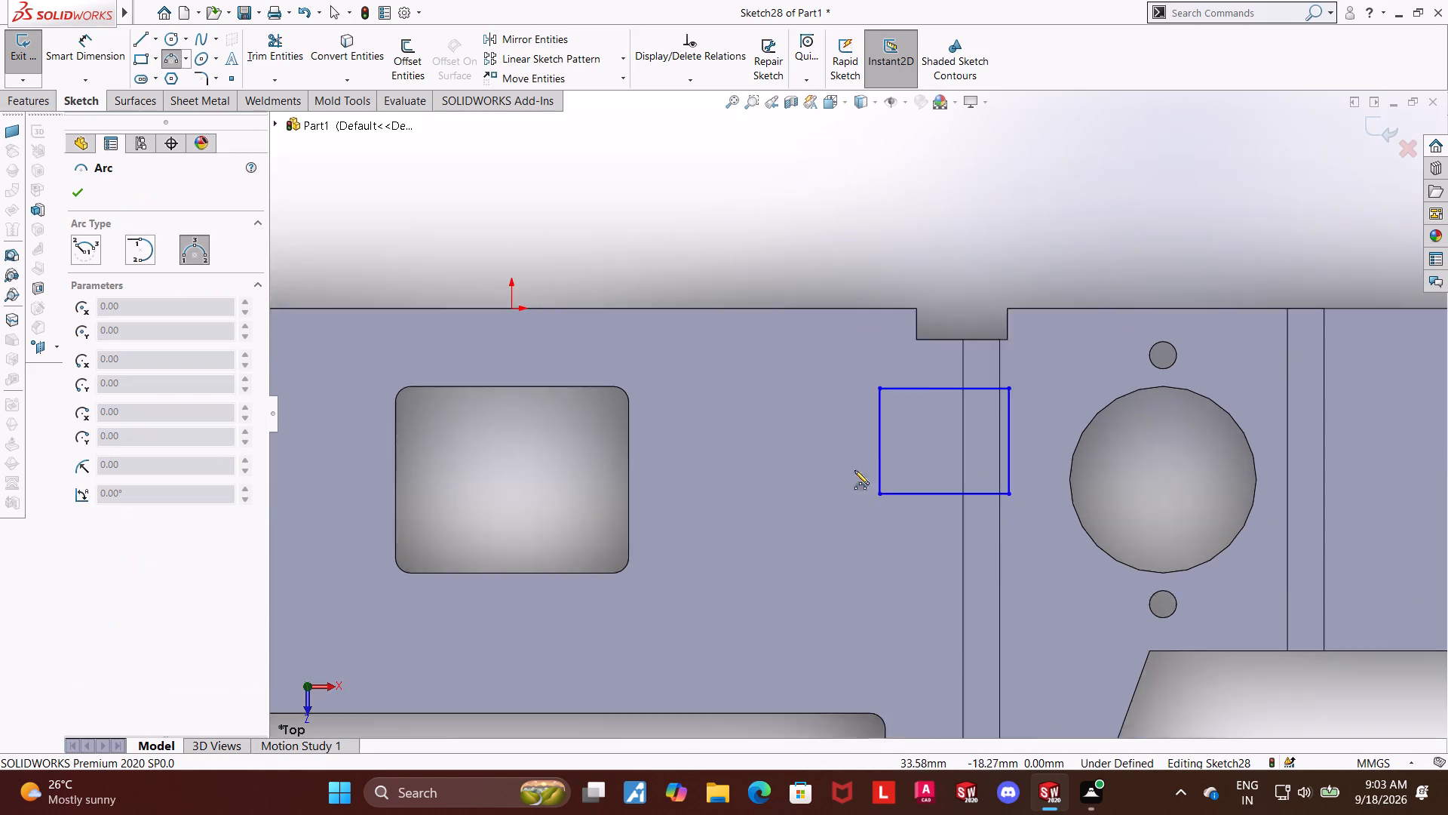
pyautogui.click(935, 505)
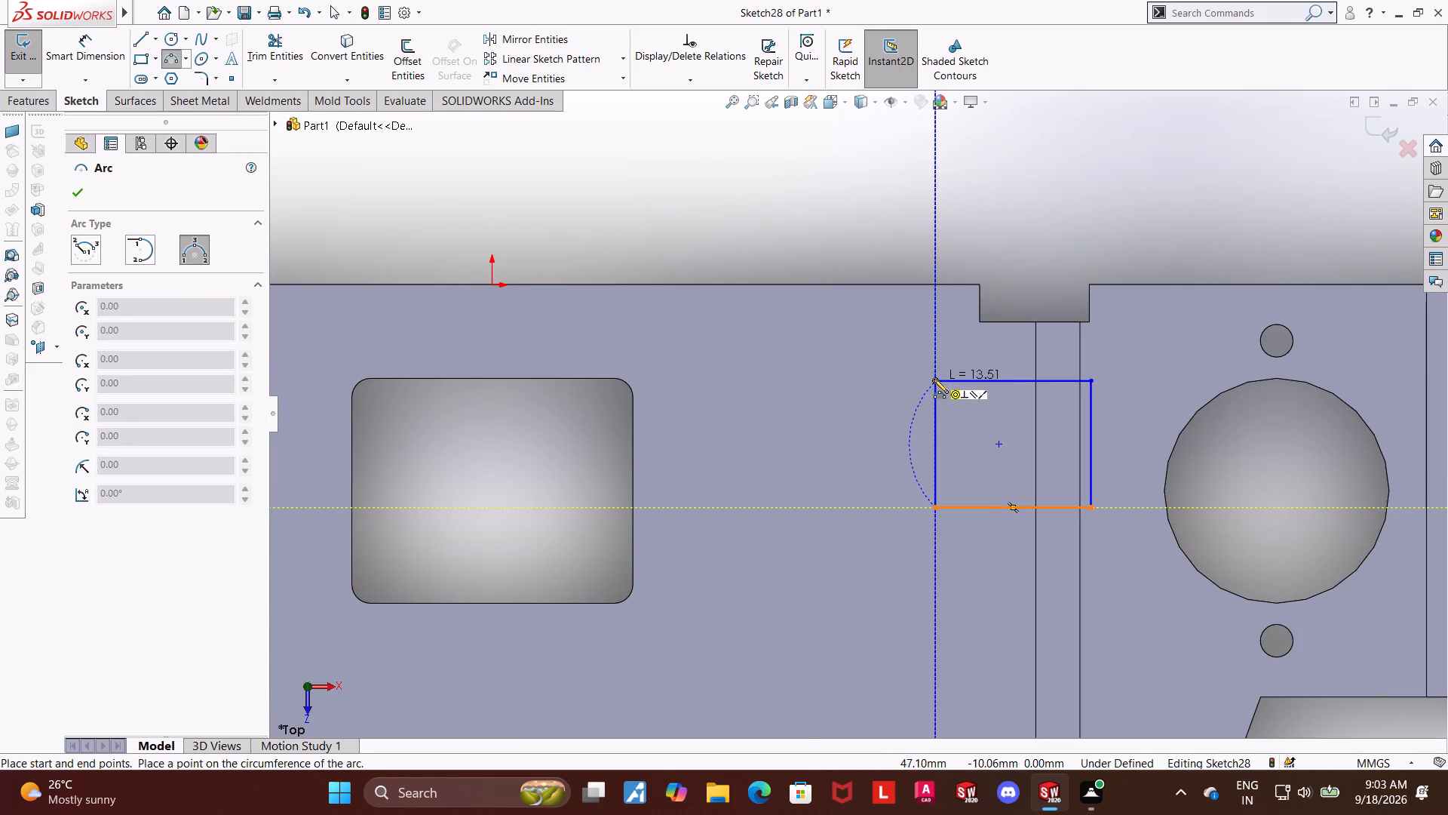
pyautogui.click(934, 379)
pyautogui.click(892, 393)
pyautogui.press('Escape')
pyautogui.press('Escape')
pyautogui.click(273, 54)
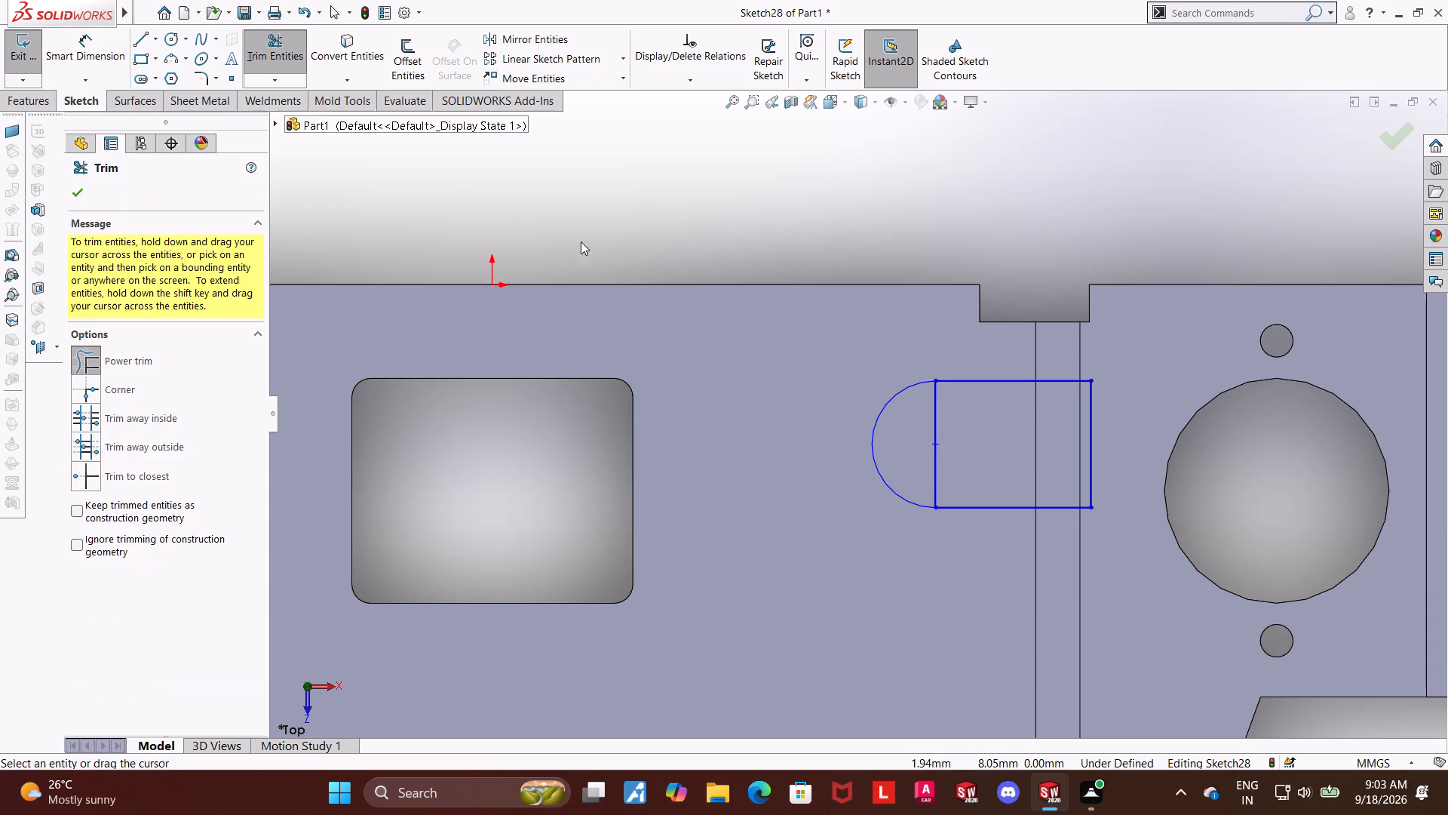
pyautogui.moveTo(974, 465); pyautogui.dragTo(935, 457)
pyautogui.click(930, 456)
pyautogui.press('Escape')
pyautogui.press('Escape')
# Dimension the arc's radius to 10 mm.
pyautogui.click(96, 47)
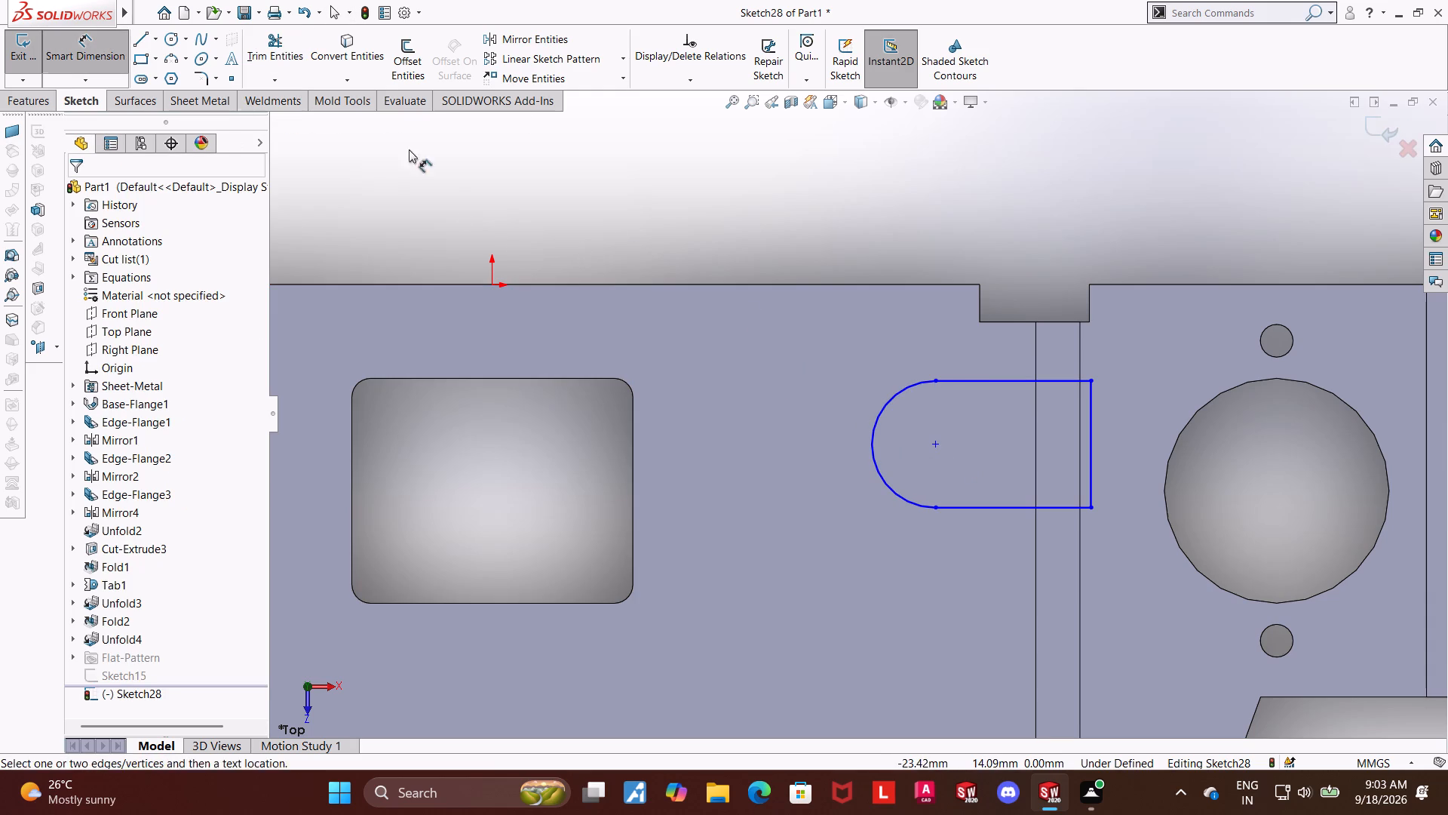
pyautogui.click(882, 405)
pyautogui.click(864, 395)
pyautogui.write('10')
pyautogui.press('Return')
pyautogui.press('Escape')
pyautogui.press('Escape')
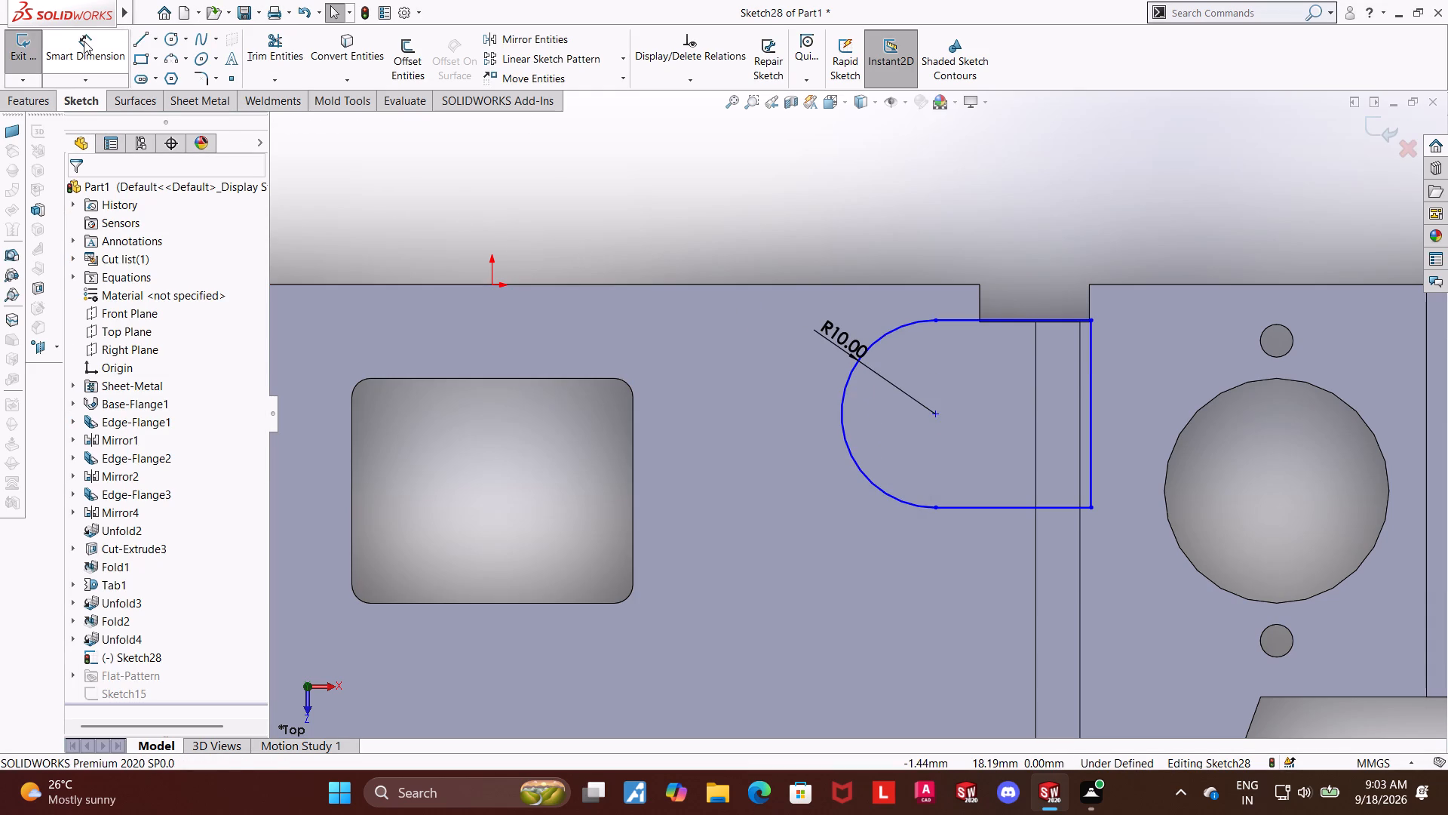
# Dimension the arc's centre 22 mm from the base flange's long notched edge.
pyautogui.click(84, 41)
pyautogui.click(938, 416)
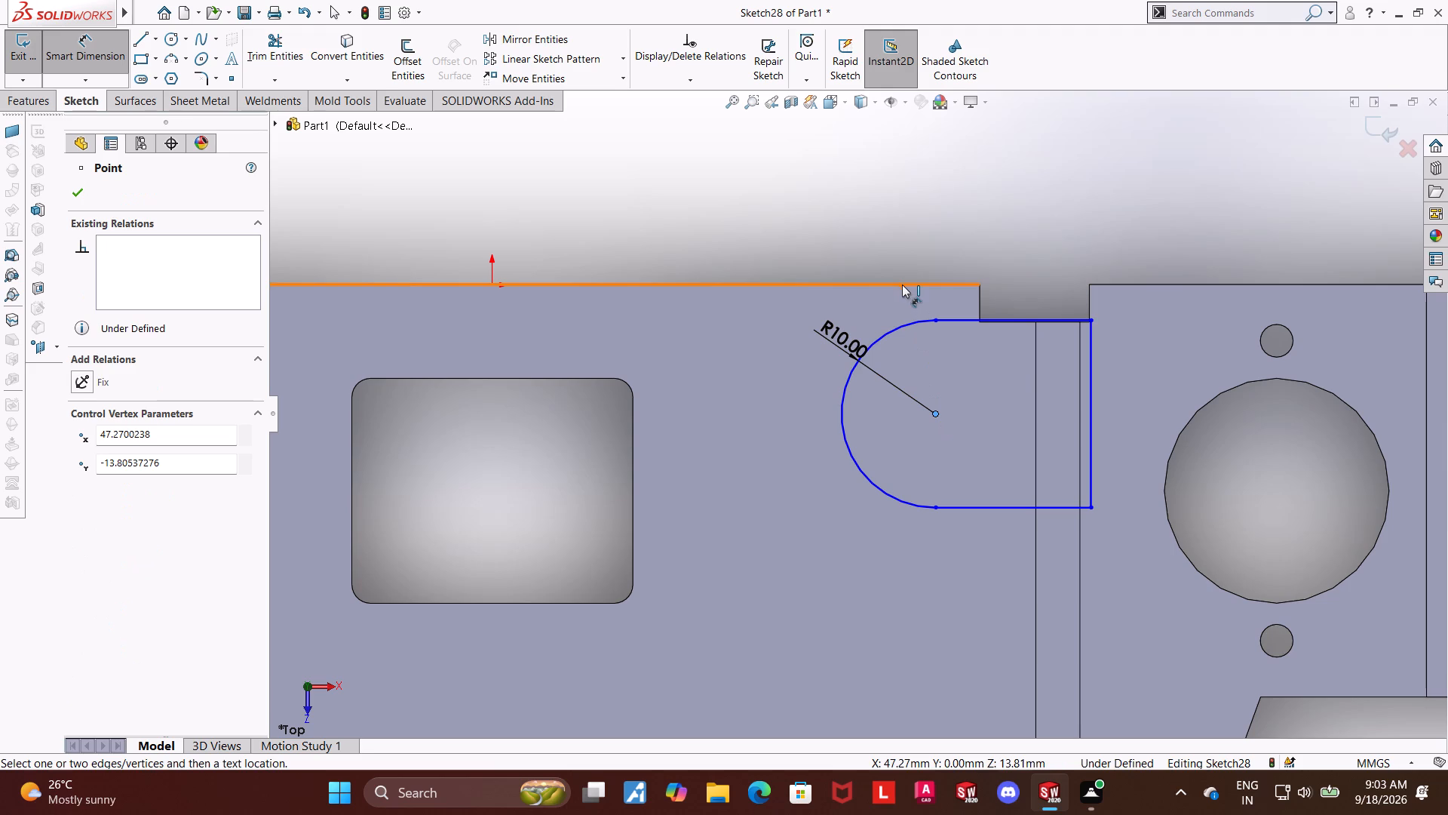
pyautogui.click(902, 284)
pyautogui.click(729, 330)
pyautogui.write('22')
pyautogui.press('Return')
pyautogui.press('Escape')
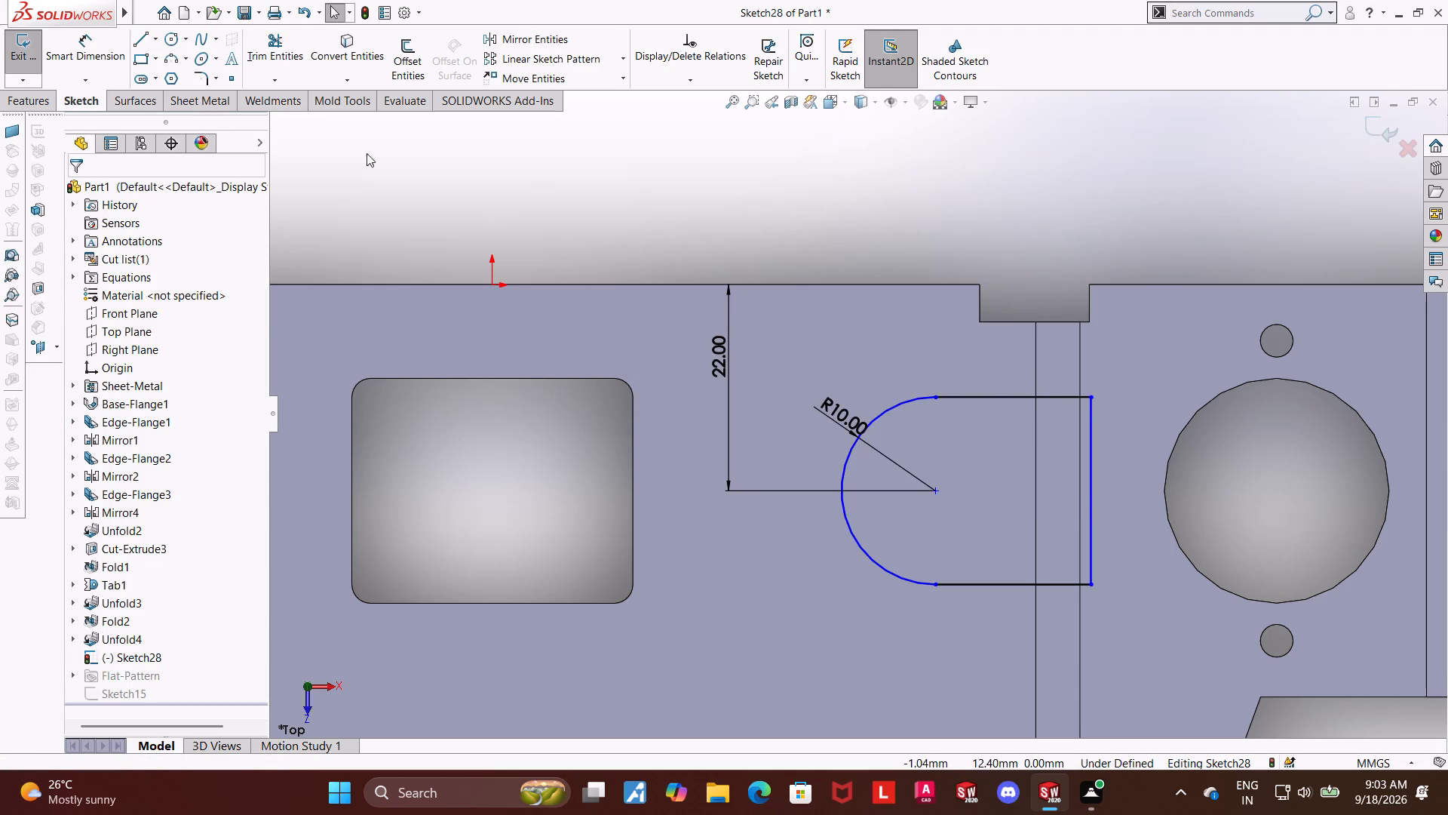
# Dimension the arc's centre 2 mm horizontally from the inner side of the relief notch.
pyautogui.click(103, 49)
pyautogui.click(937, 489)
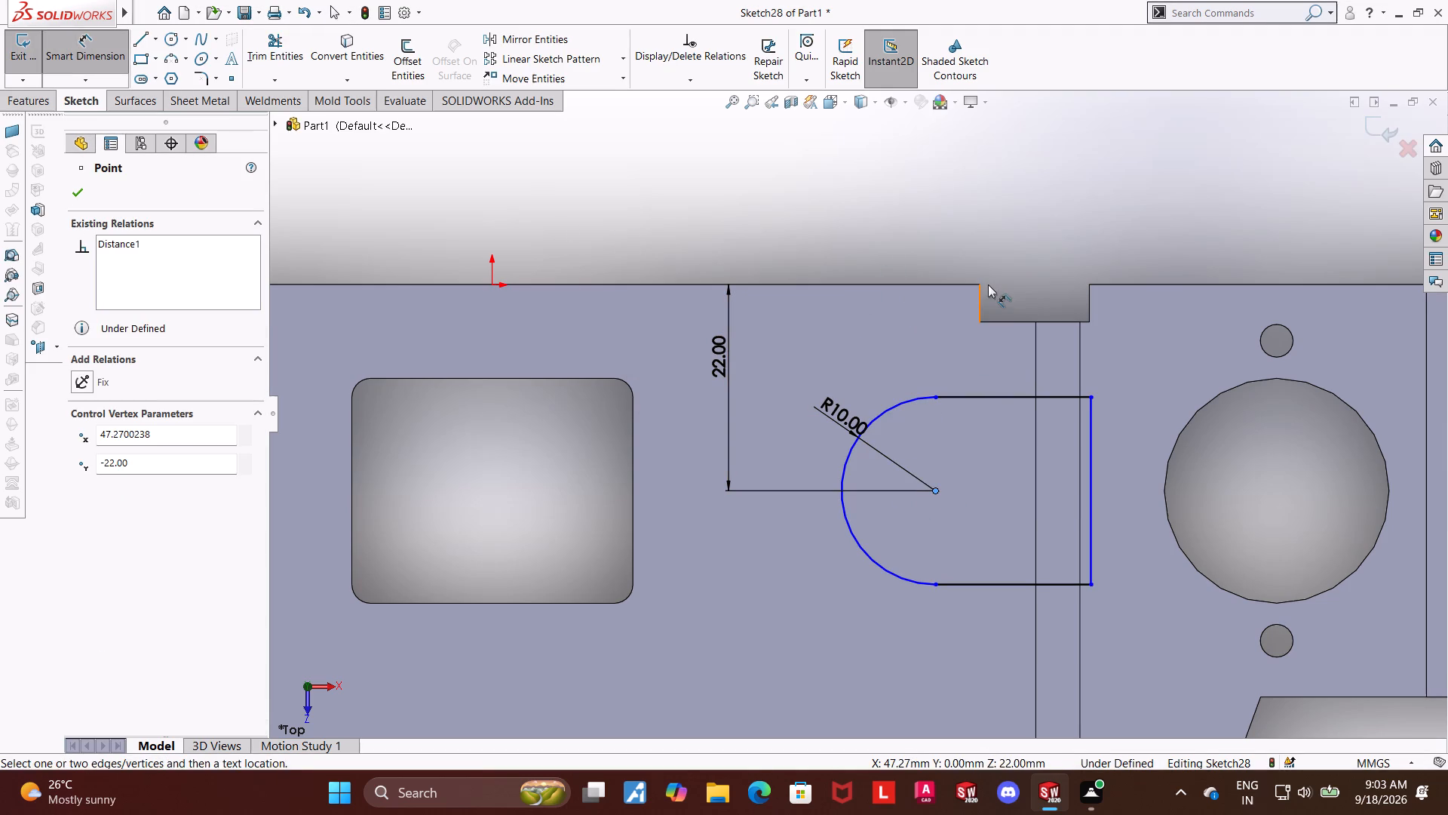
pyautogui.click(980, 299)
pyautogui.click(960, 243)
pyautogui.press('2')
pyautogui.press('Return')
pyautogui.press('Escape')
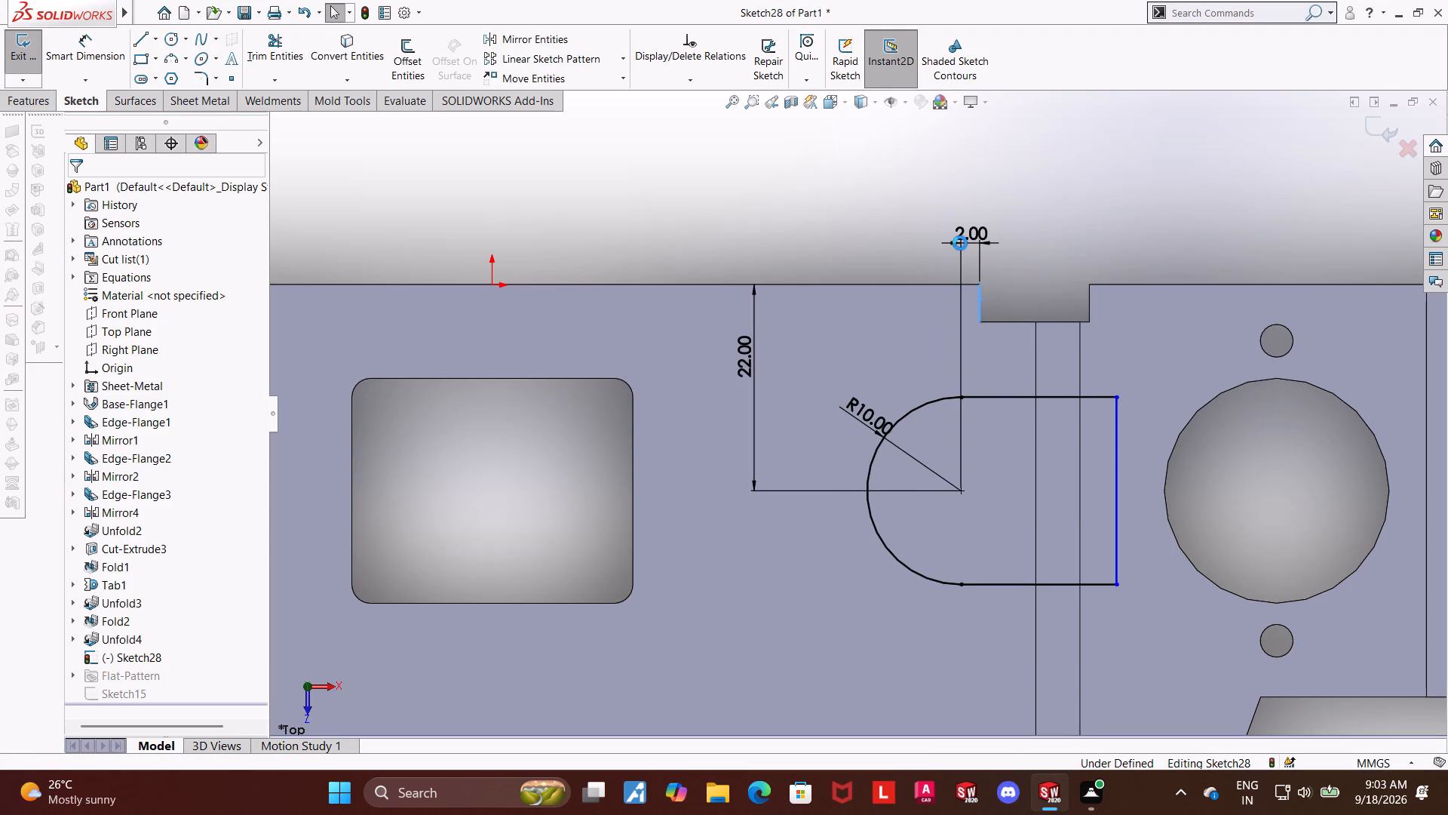
pyautogui.press('Escape')
pyautogui.press('Escape')
# Make the profile's straight end line collinear with the outer side of the relief notch and close the sketch.
pyautogui.click(1115, 461)
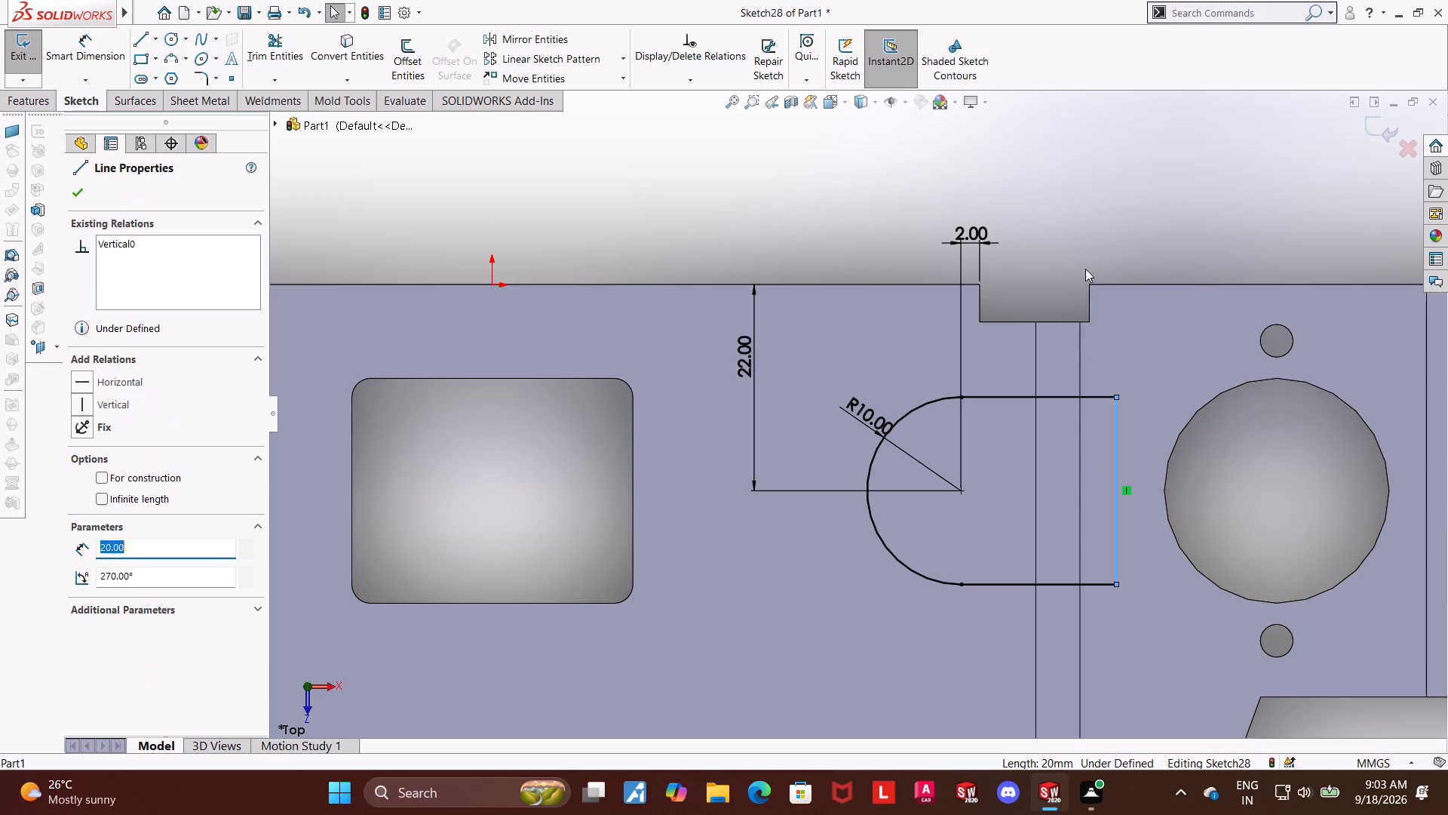
pyautogui.keyDown('ctrl'); pyautogui.click(1088, 305); pyautogui.keyUp('ctrl')
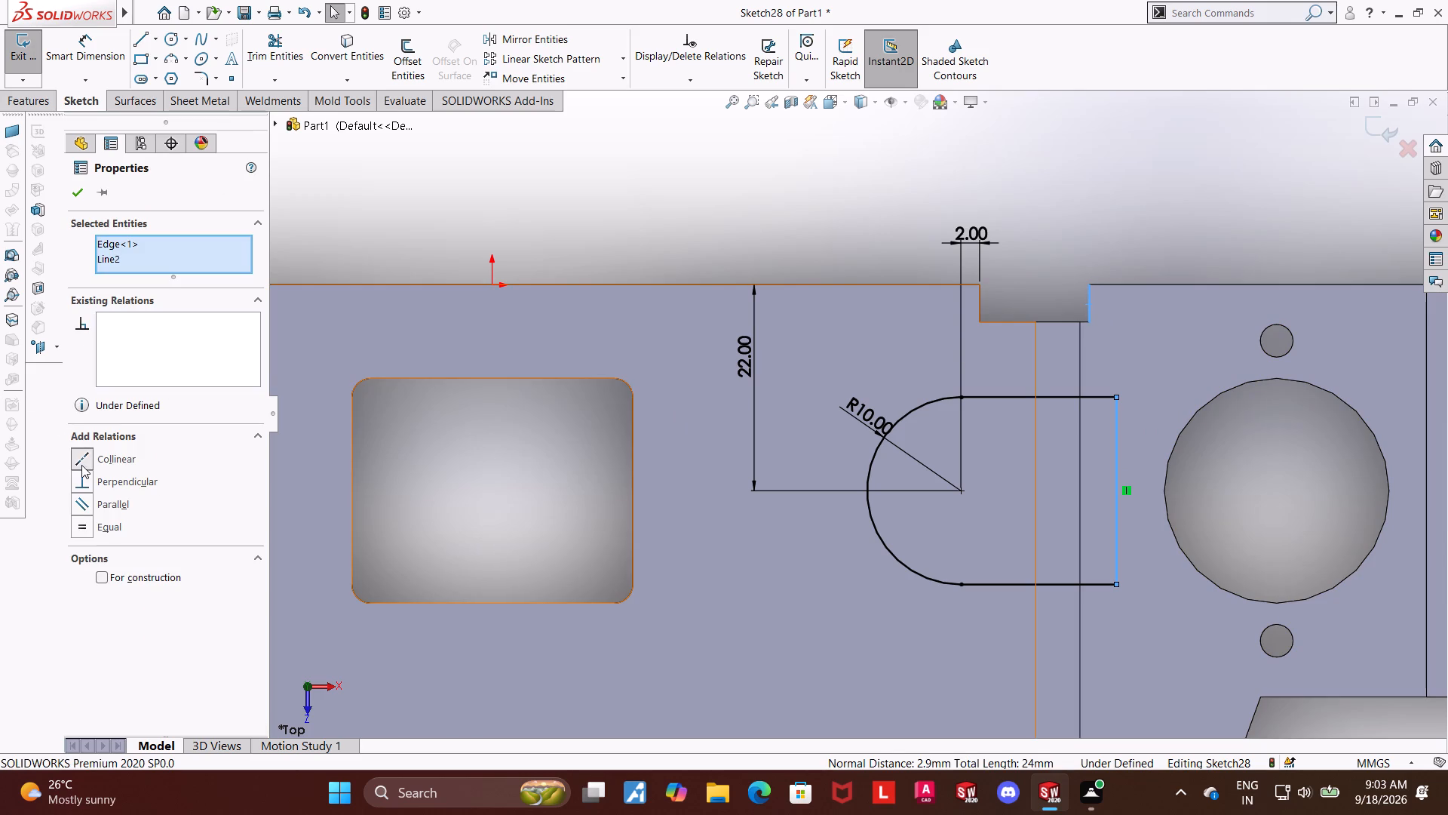
pyautogui.click(81, 465)
pyautogui.click(68, 198)
pyautogui.click(538, 183)
pyautogui.scroll(2, 643, 244)
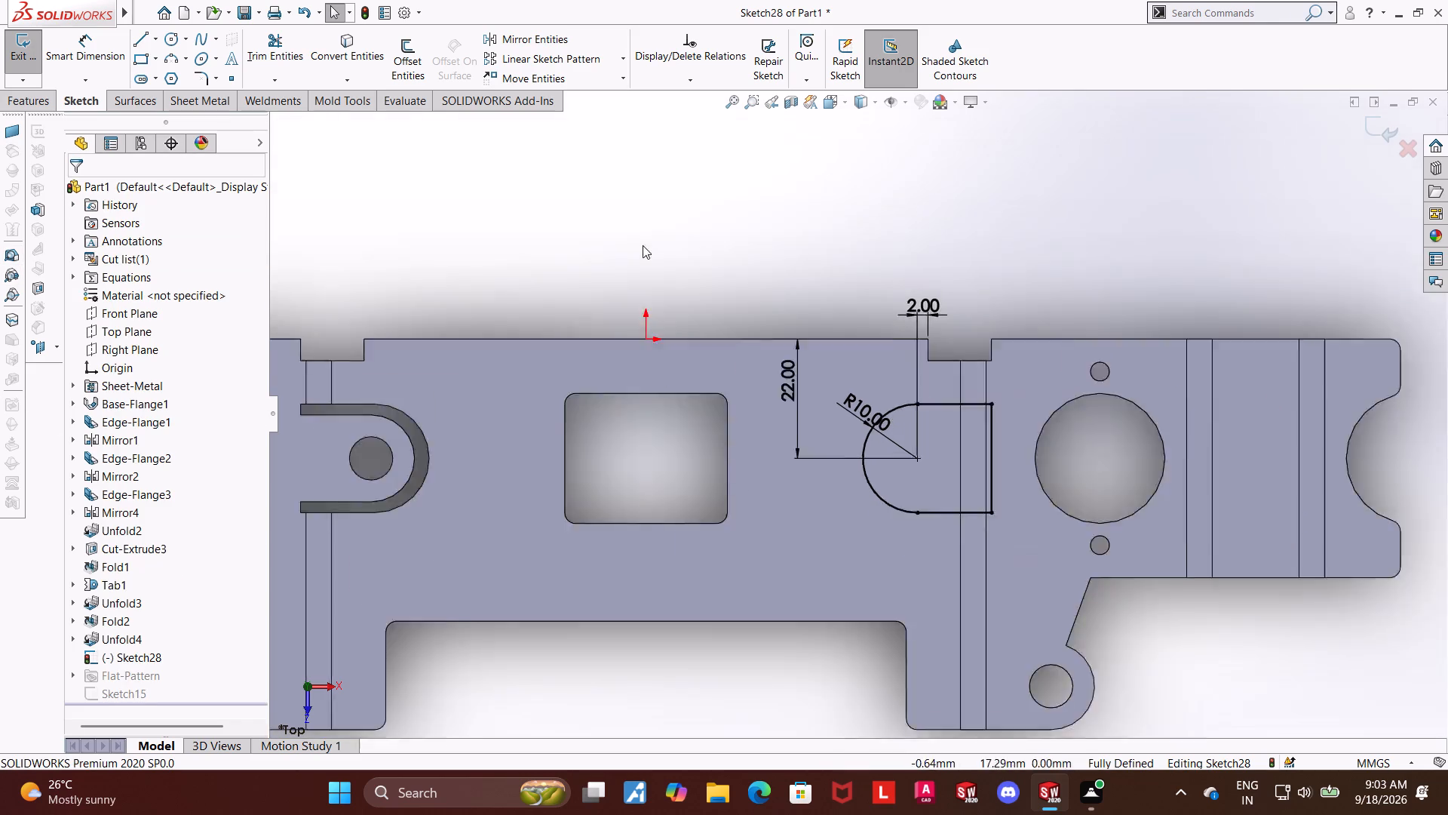
pyautogui.scroll(4, 643, 245)
pyautogui.scroll(3, 1437, 570)
pyautogui.scroll(-1, 1064, 516)
pyautogui.click(1365, 127)
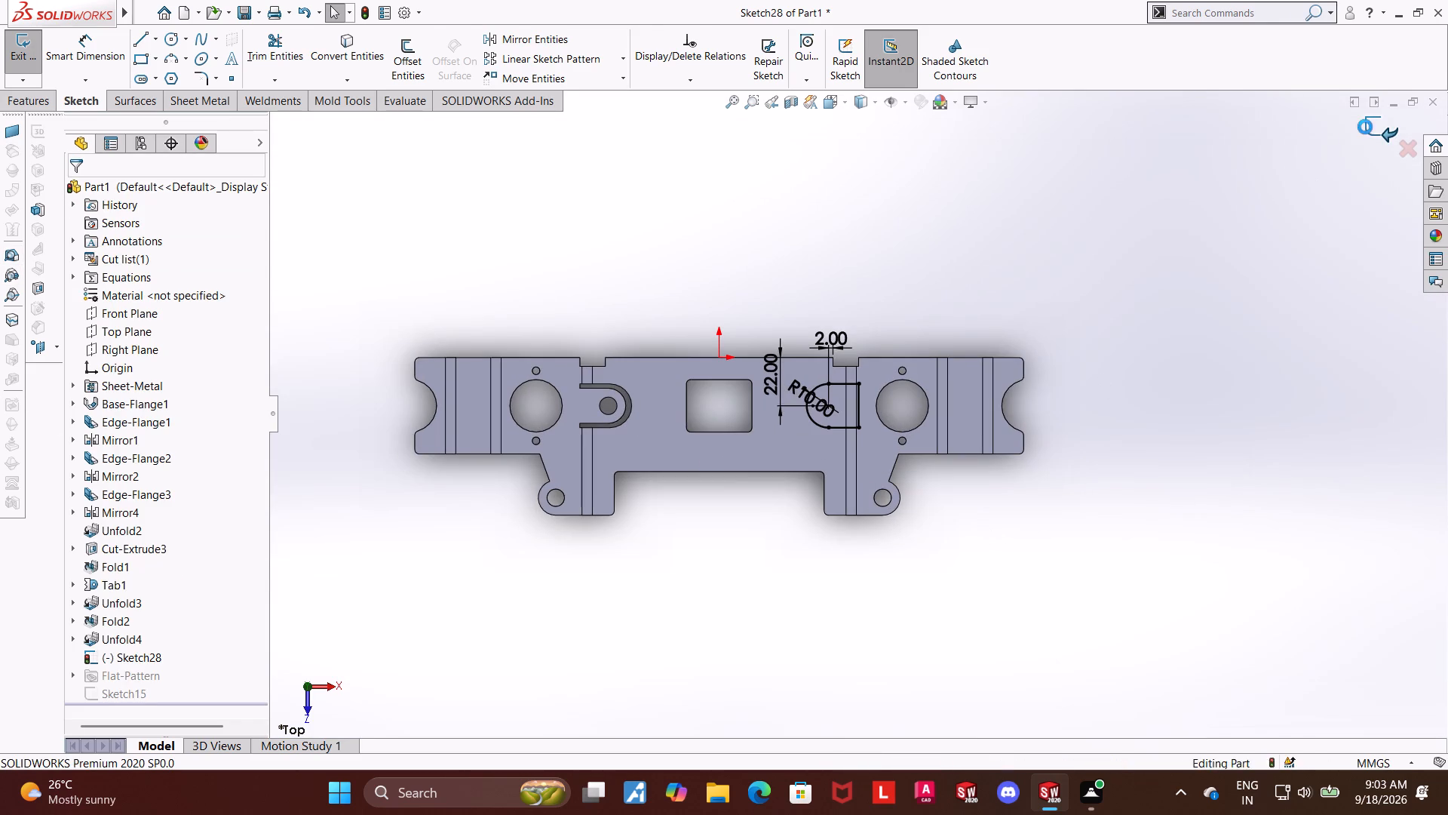
# Cut the round-ended profile through the sheet with Extruded Cut, linked to thickness and with normal cut.
pyautogui.click(594, 35)
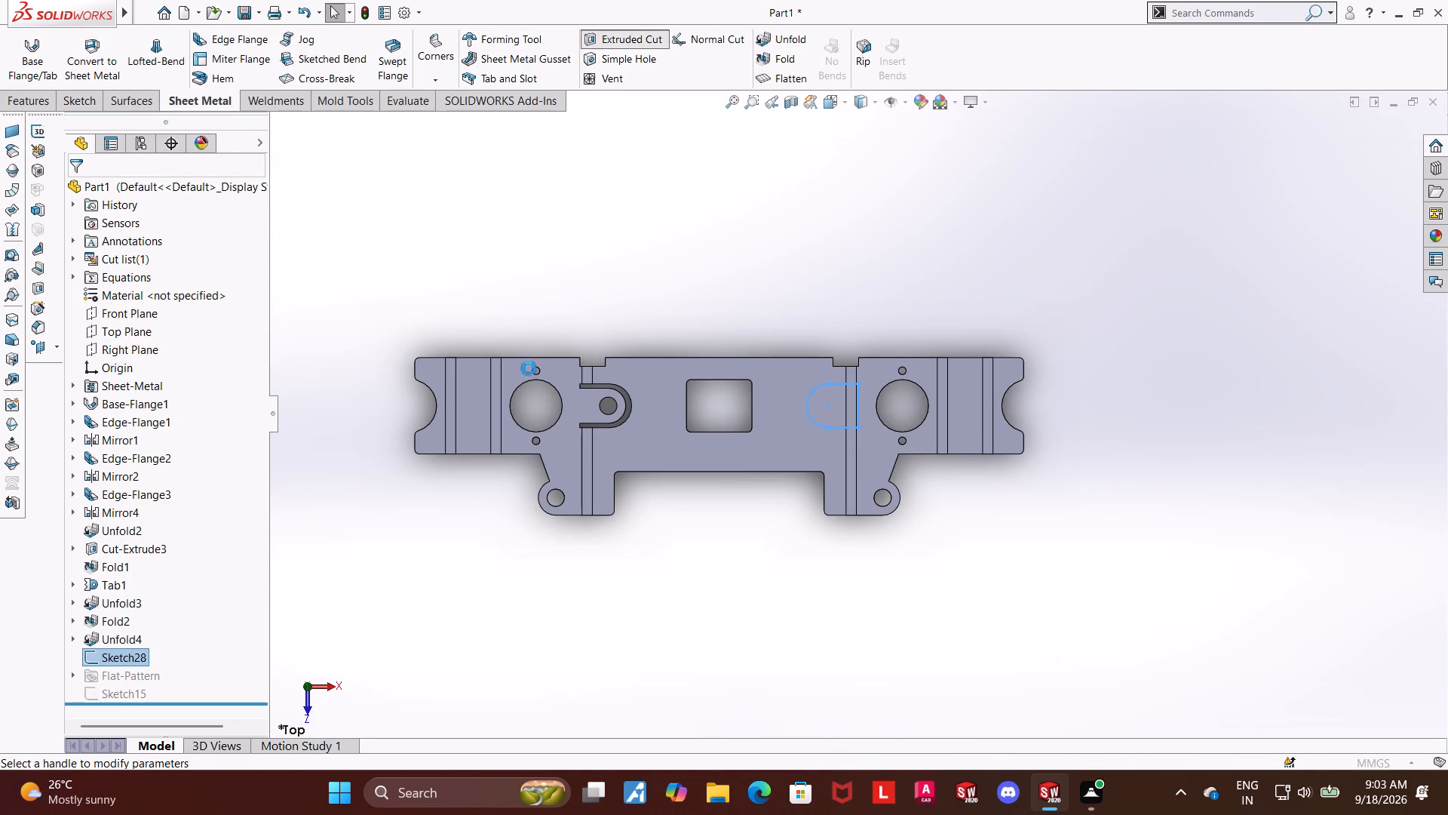
pyautogui.moveTo(527, 302); pyautogui.dragTo(686, 260, button='middle')
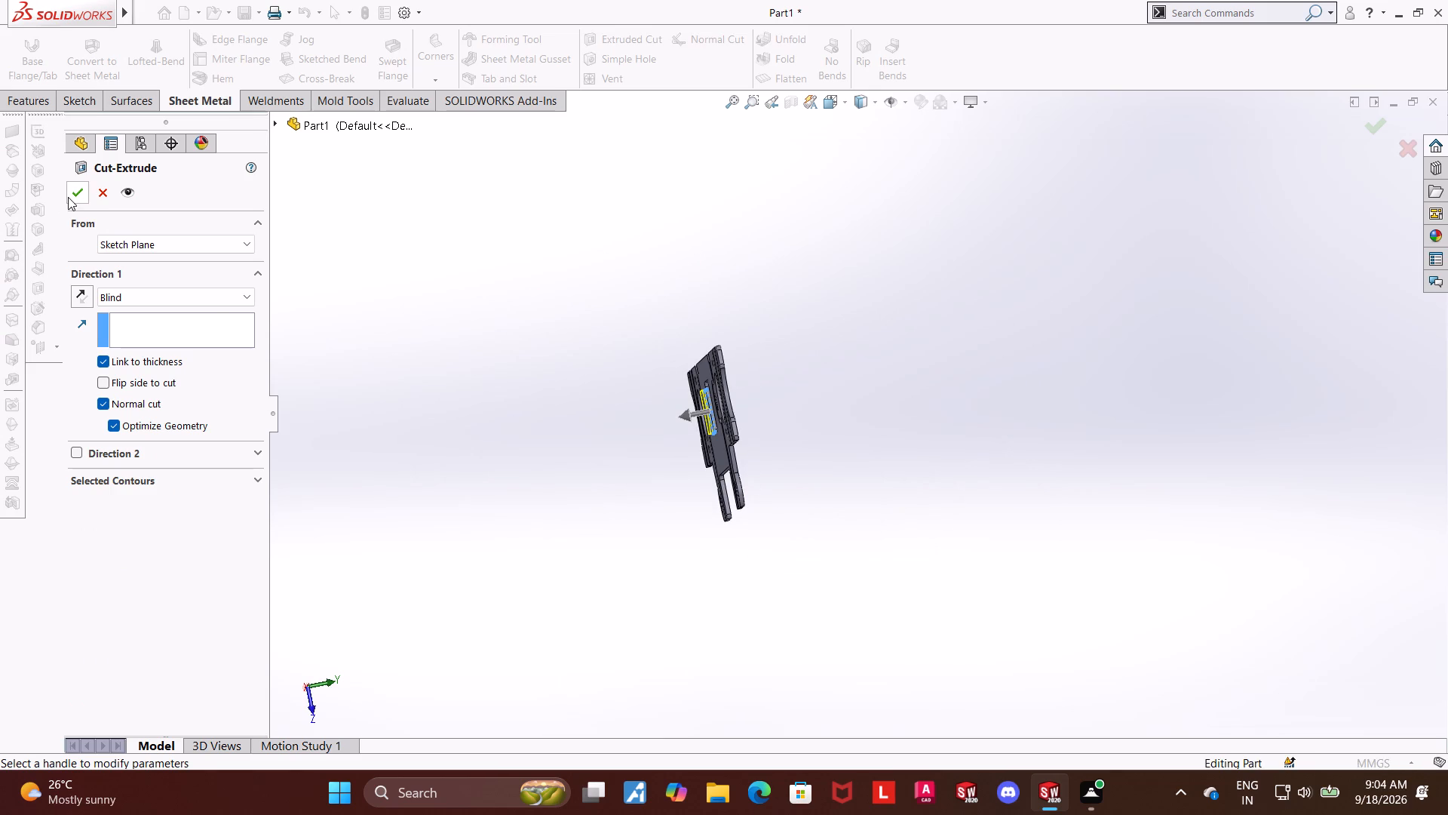
pyautogui.click(69, 196)
pyautogui.moveTo(984, 374); pyautogui.dragTo(826, 392, button='middle')
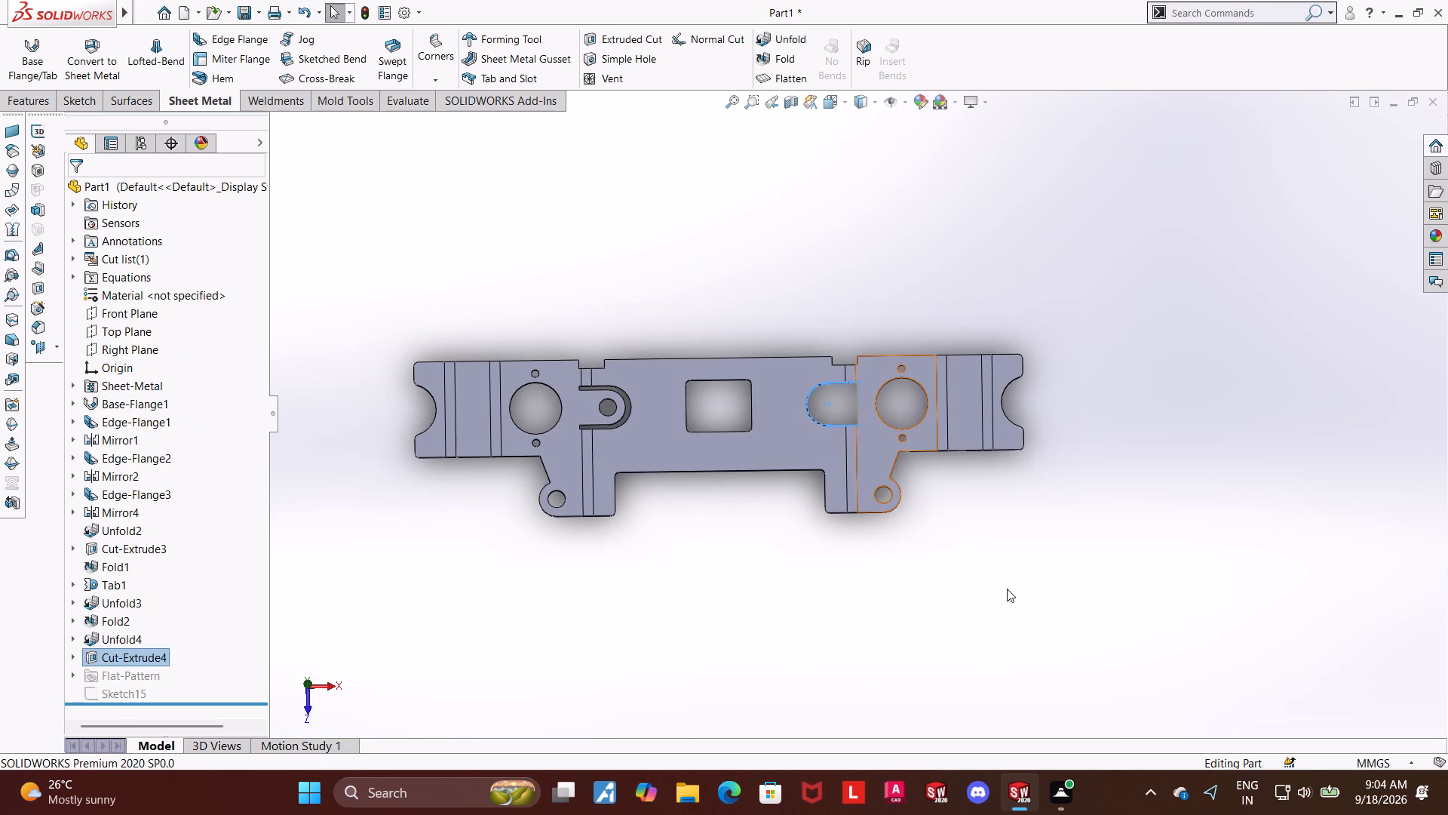
pyautogui.click(989, 566)
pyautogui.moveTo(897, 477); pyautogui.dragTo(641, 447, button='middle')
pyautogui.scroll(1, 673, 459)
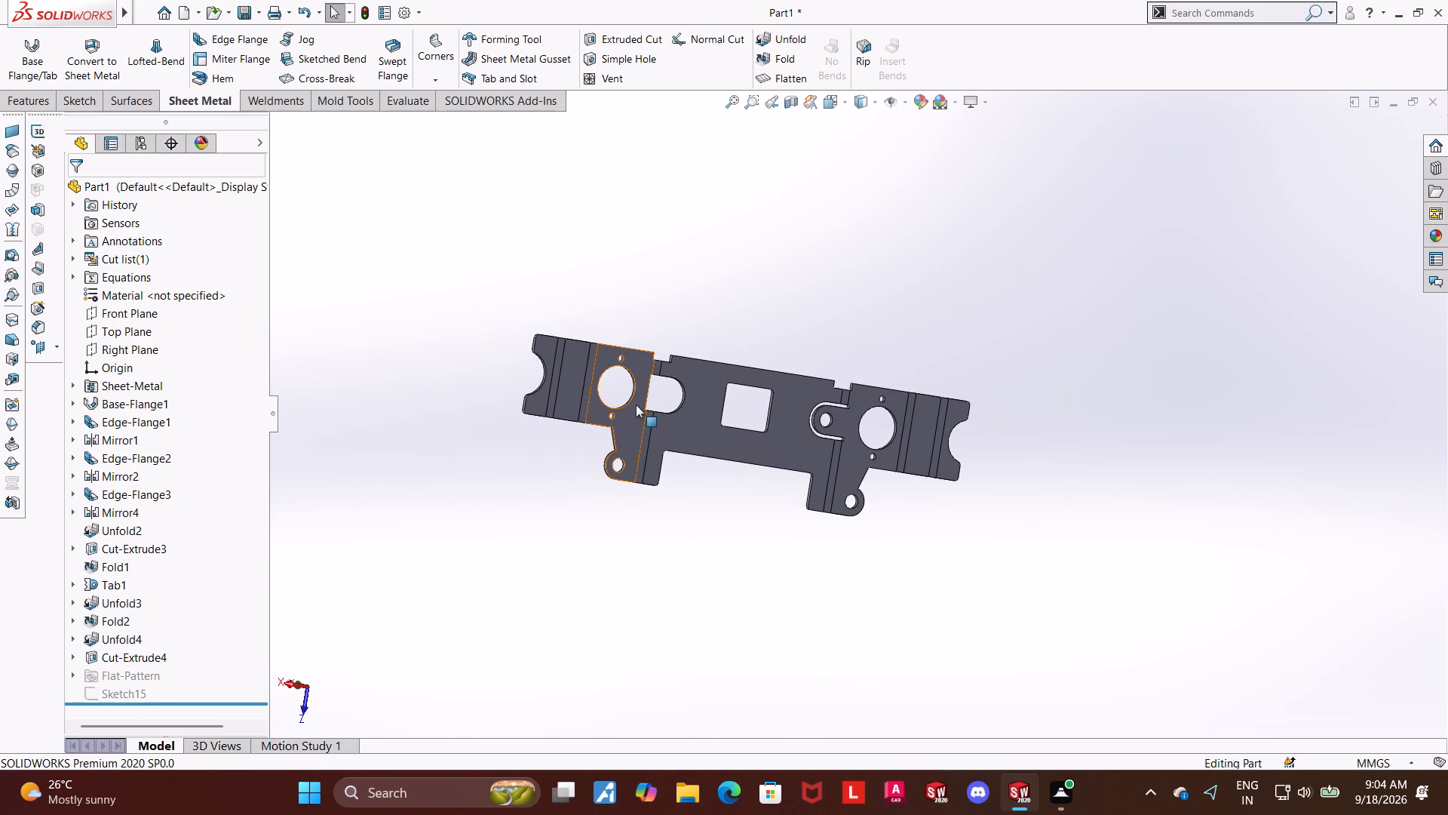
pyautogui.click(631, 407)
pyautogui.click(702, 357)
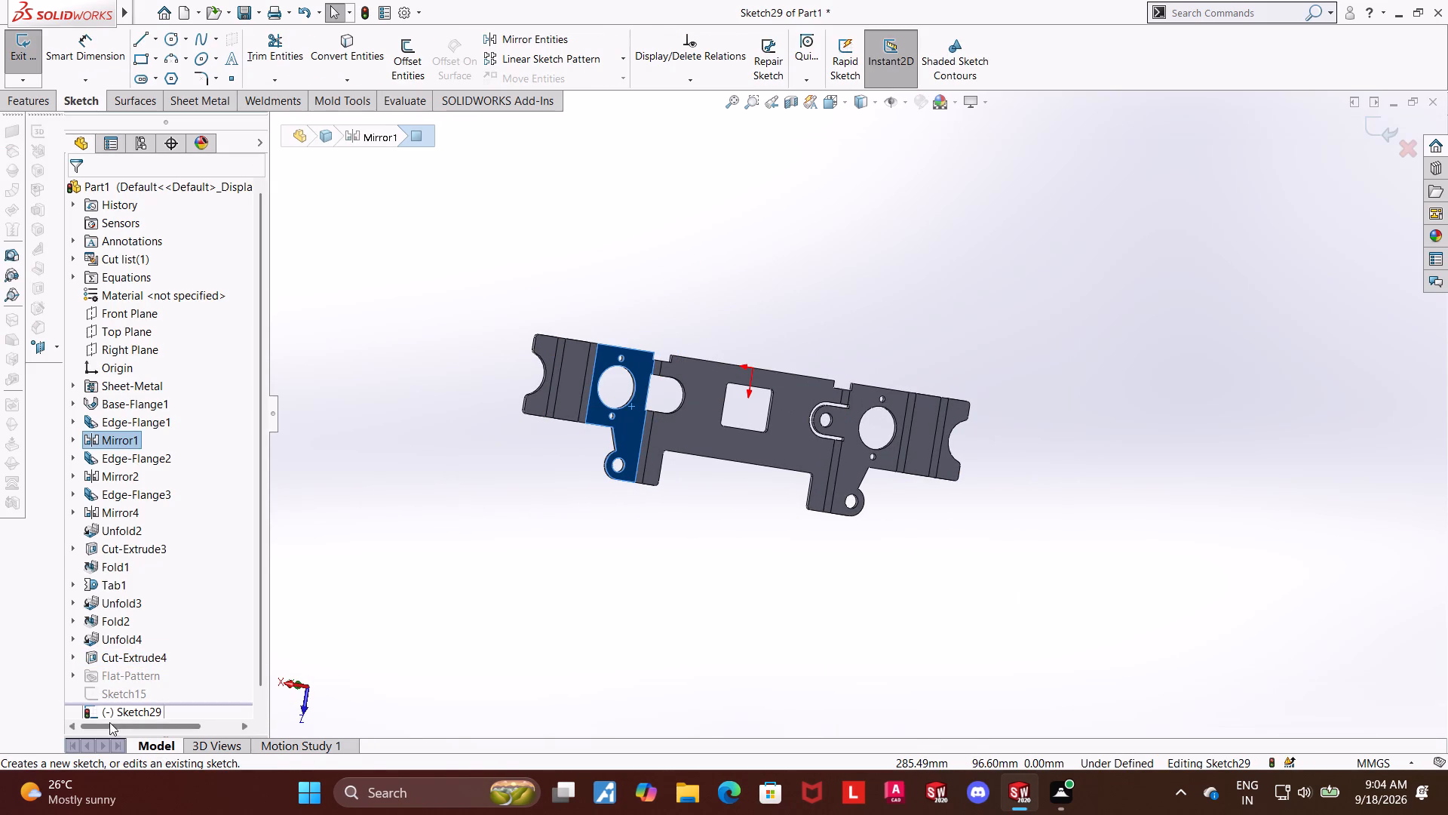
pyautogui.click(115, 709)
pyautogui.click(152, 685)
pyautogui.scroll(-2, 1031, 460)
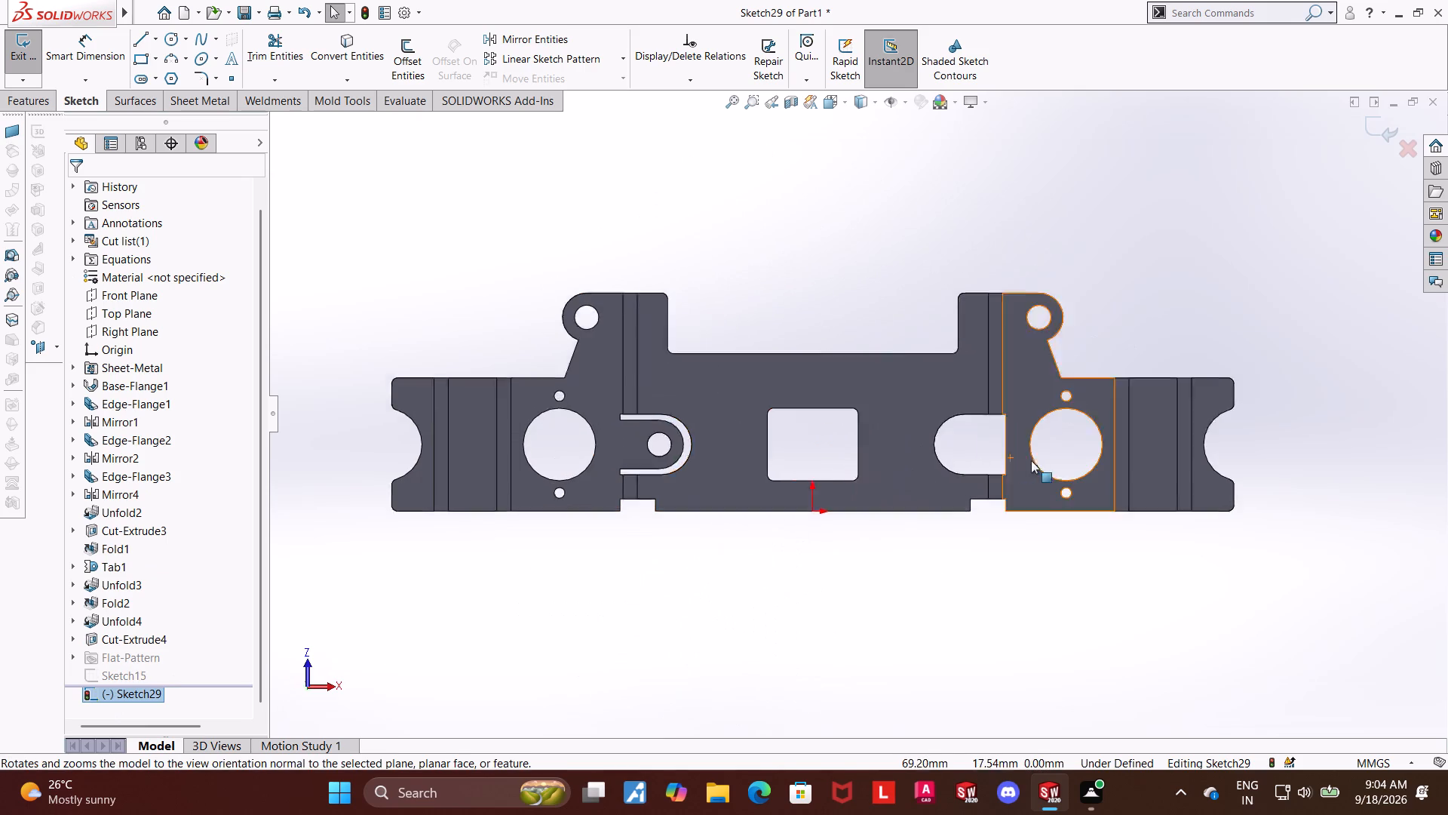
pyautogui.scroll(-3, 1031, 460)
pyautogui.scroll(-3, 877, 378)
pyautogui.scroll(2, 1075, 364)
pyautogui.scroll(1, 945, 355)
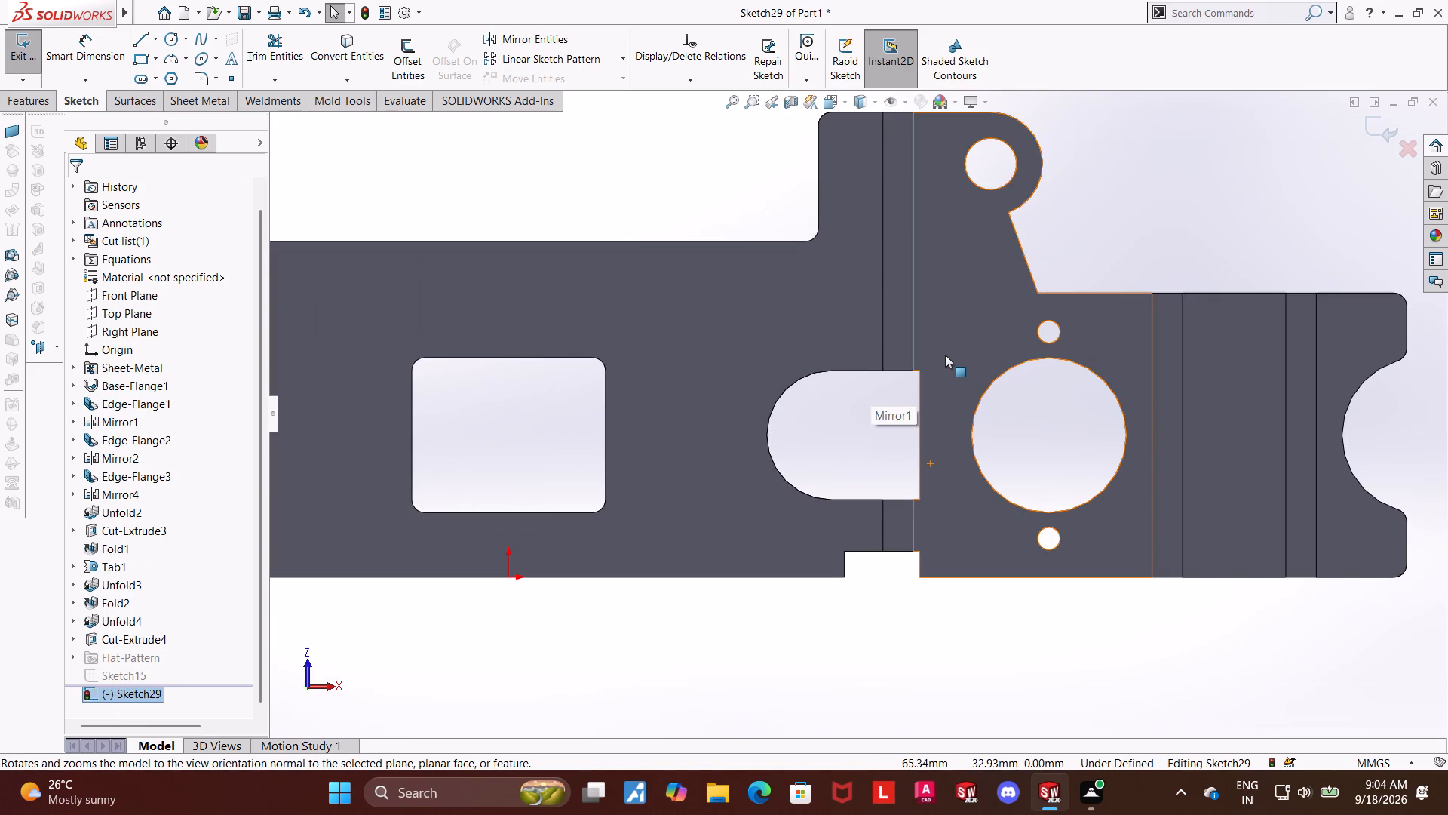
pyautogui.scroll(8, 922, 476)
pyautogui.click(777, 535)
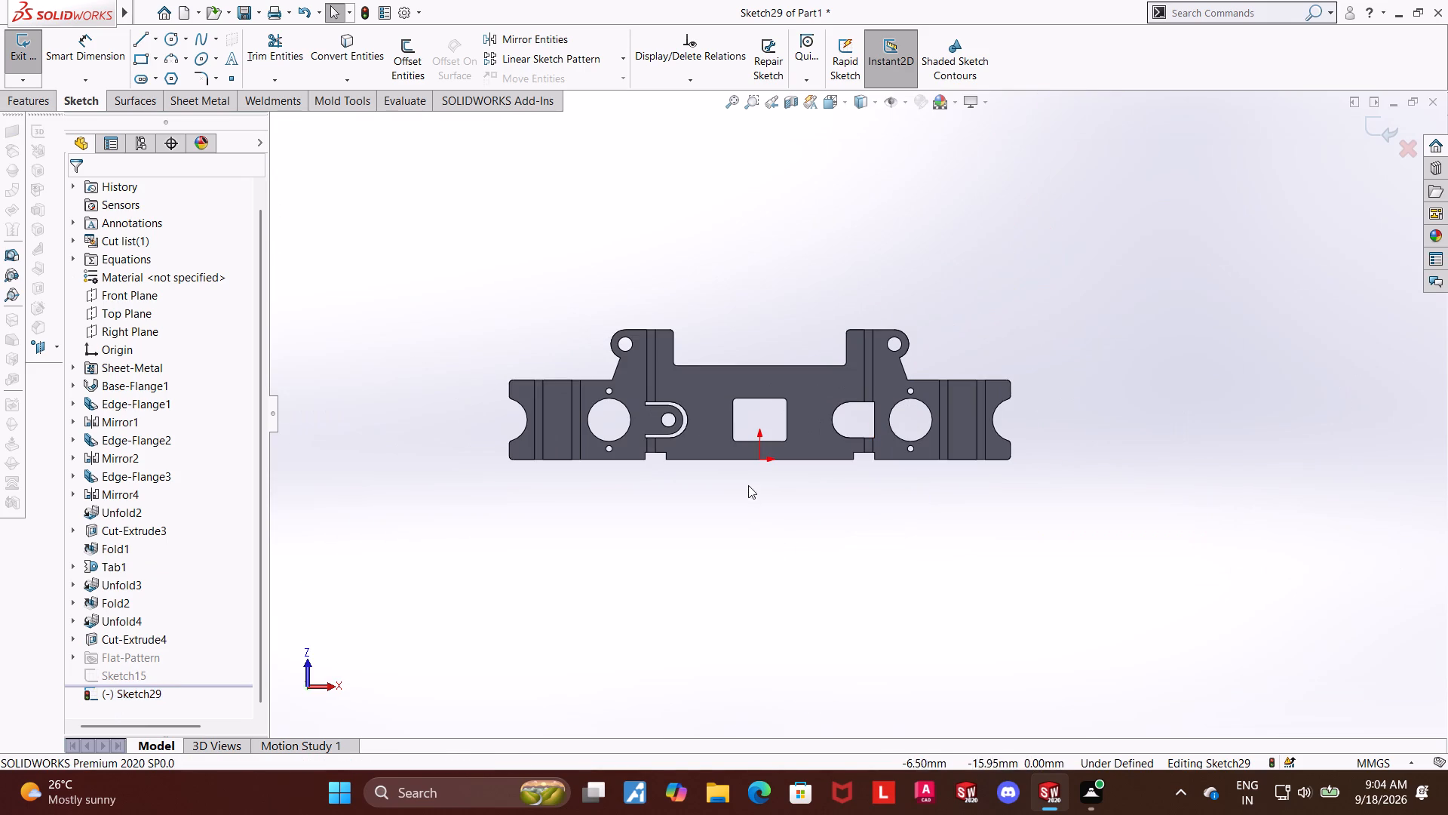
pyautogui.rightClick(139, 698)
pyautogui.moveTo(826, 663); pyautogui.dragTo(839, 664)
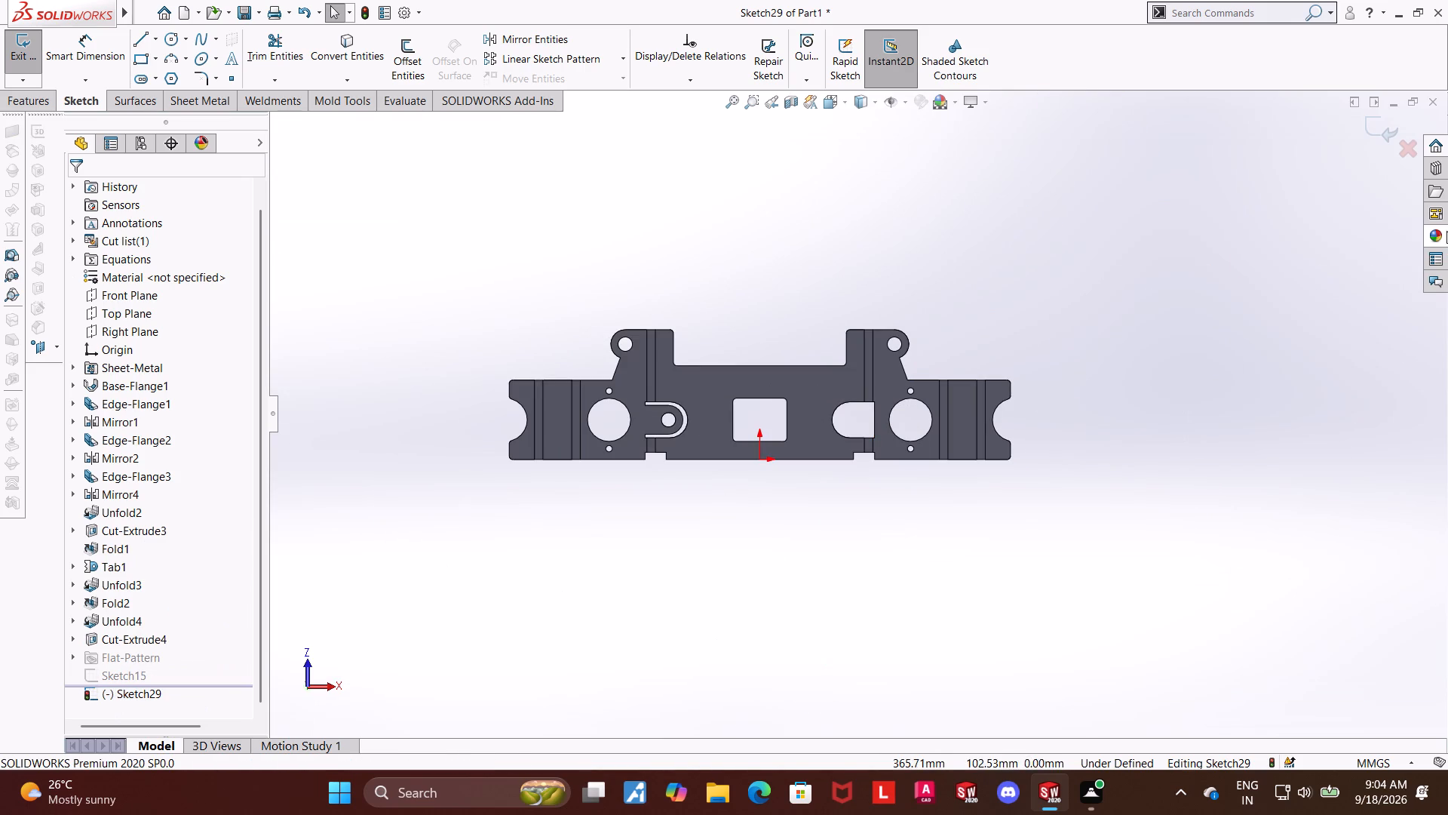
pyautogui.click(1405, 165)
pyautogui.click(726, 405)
# Fold all bends of the flattened bracket back up, keeping the central base face fixed.
pyautogui.scroll(4, 1110, 509)
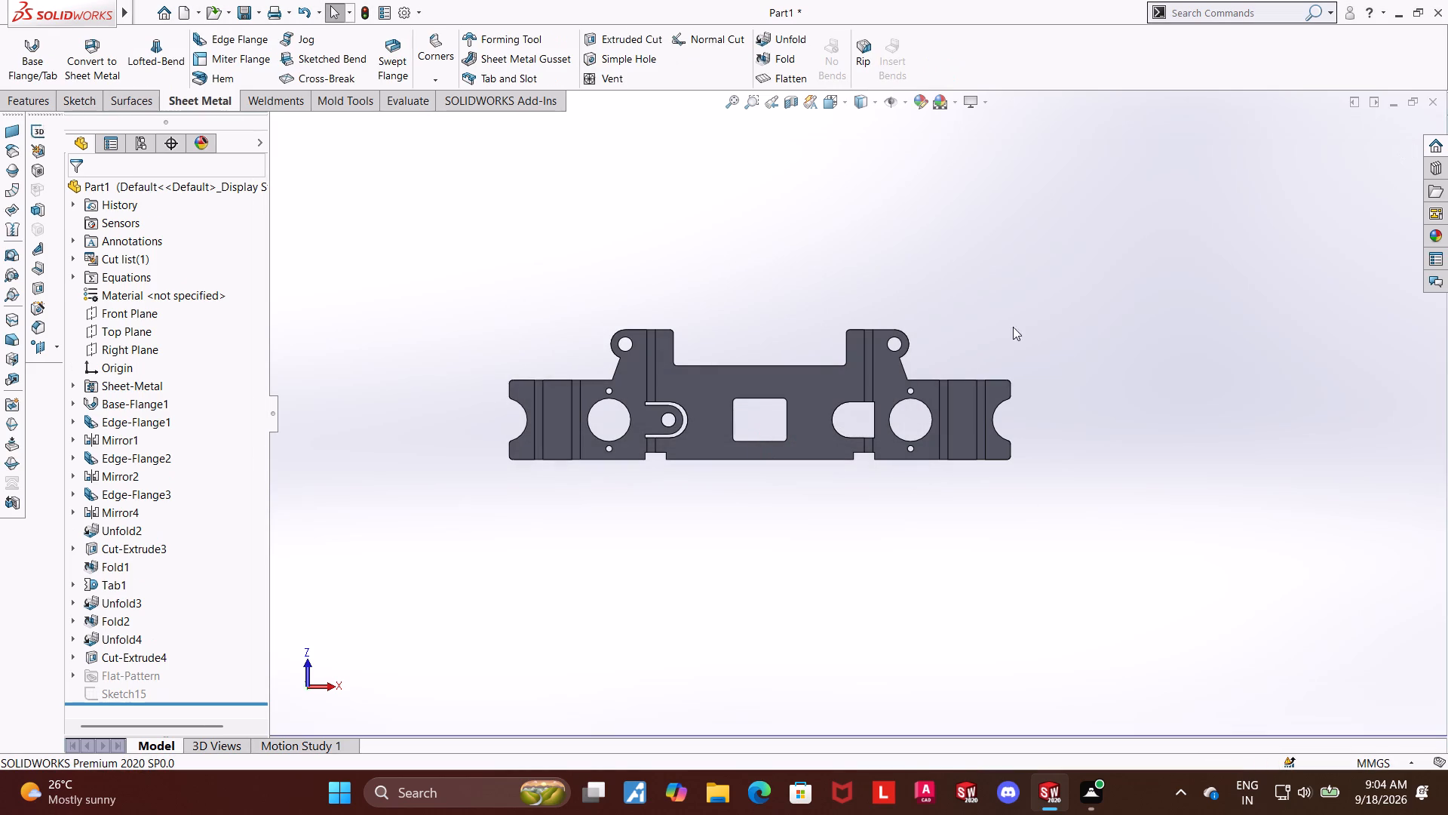
pyautogui.scroll(1, 811, 180)
pyautogui.moveTo(816, 186); pyautogui.dragTo(830, 597, button='middle')
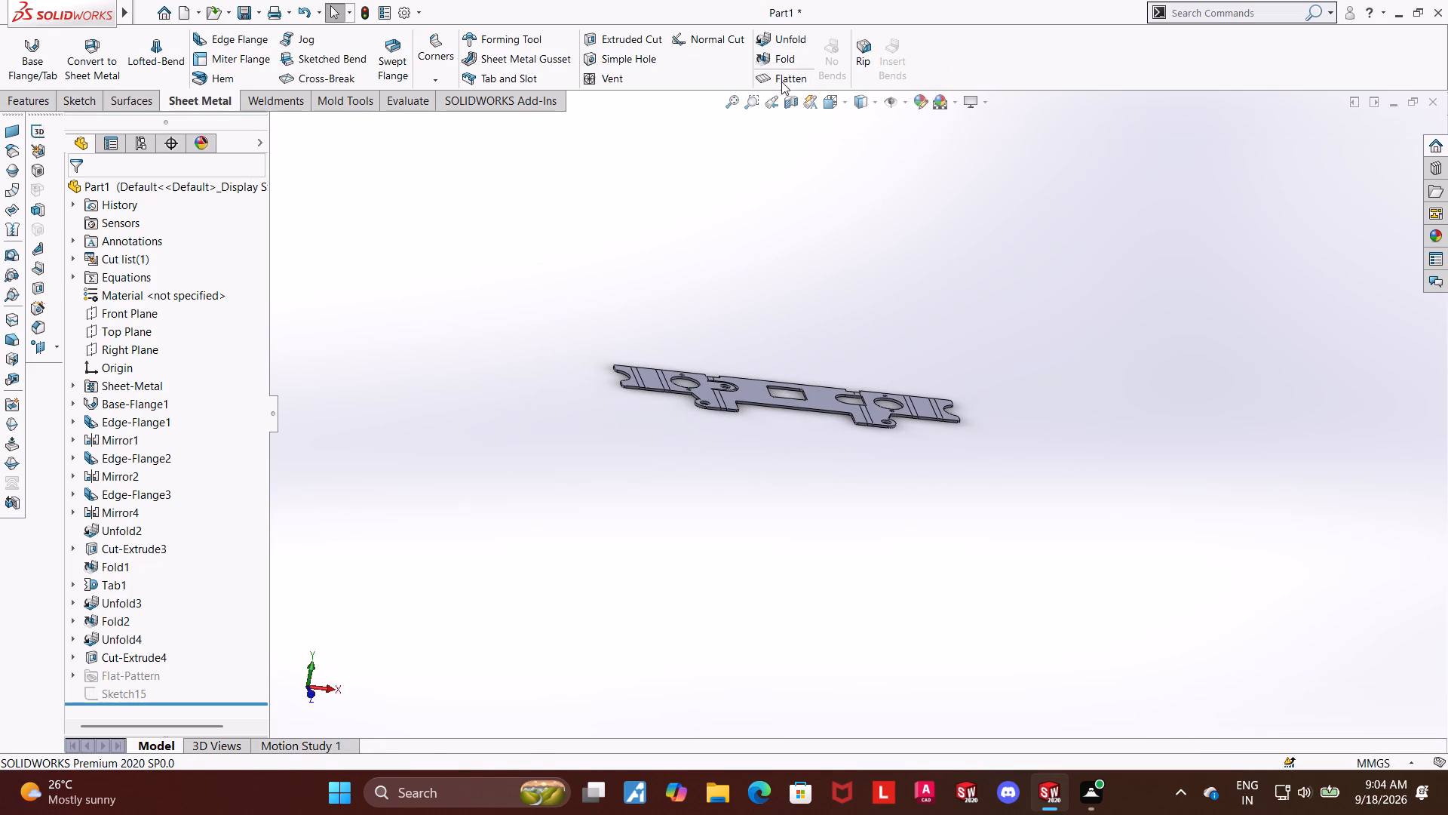
pyautogui.click(781, 63)
pyautogui.moveTo(892, 256); pyautogui.dragTo(881, 329, button='middle')
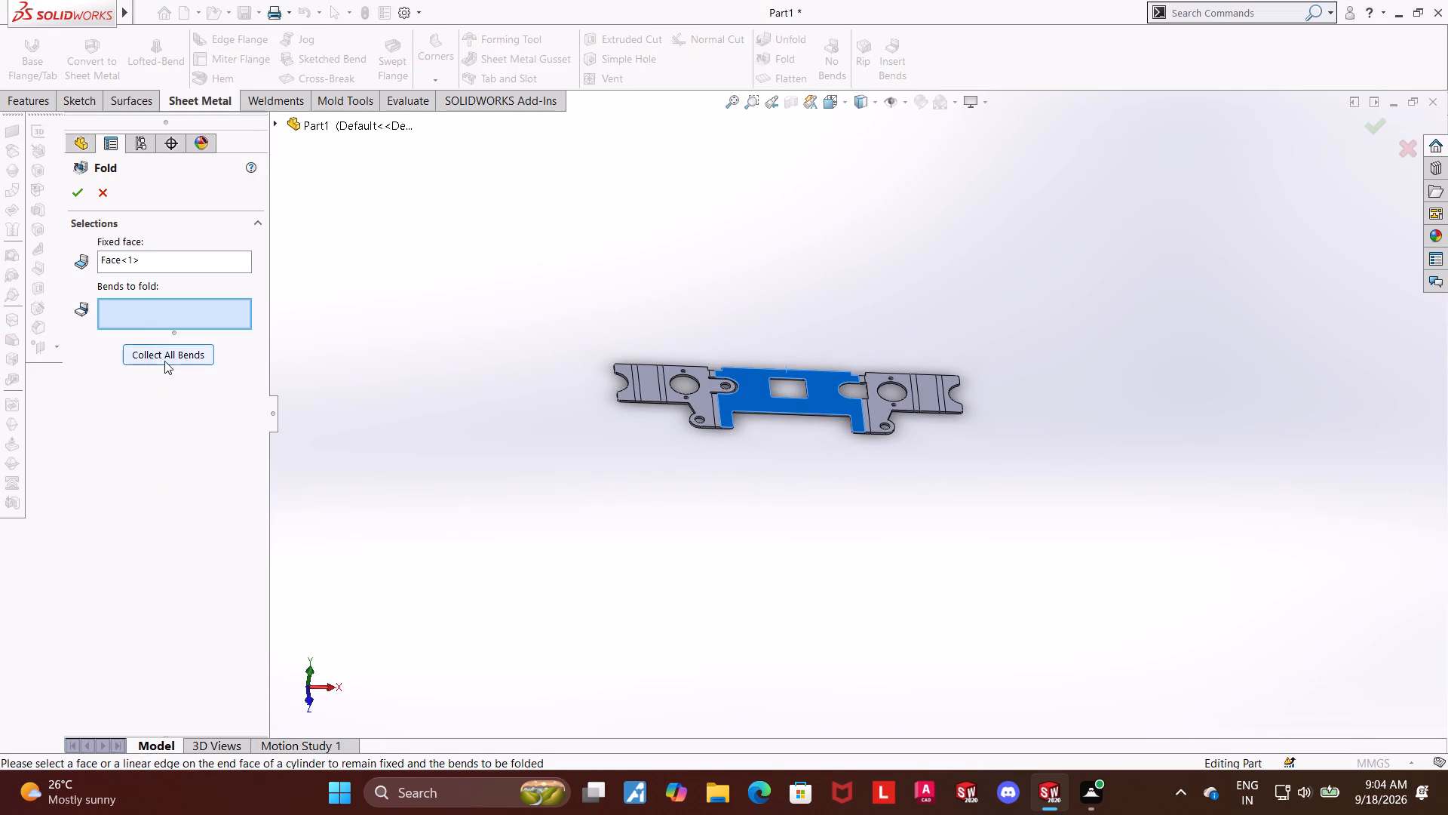
pyautogui.click(164, 361)
pyautogui.click(84, 197)
# Start a sketch on the outer face of the mirrored side flange and view it straight on.
pyautogui.scroll(1, 1089, 394)
pyautogui.moveTo(1072, 399); pyautogui.dragTo(890, 475, button='middle')
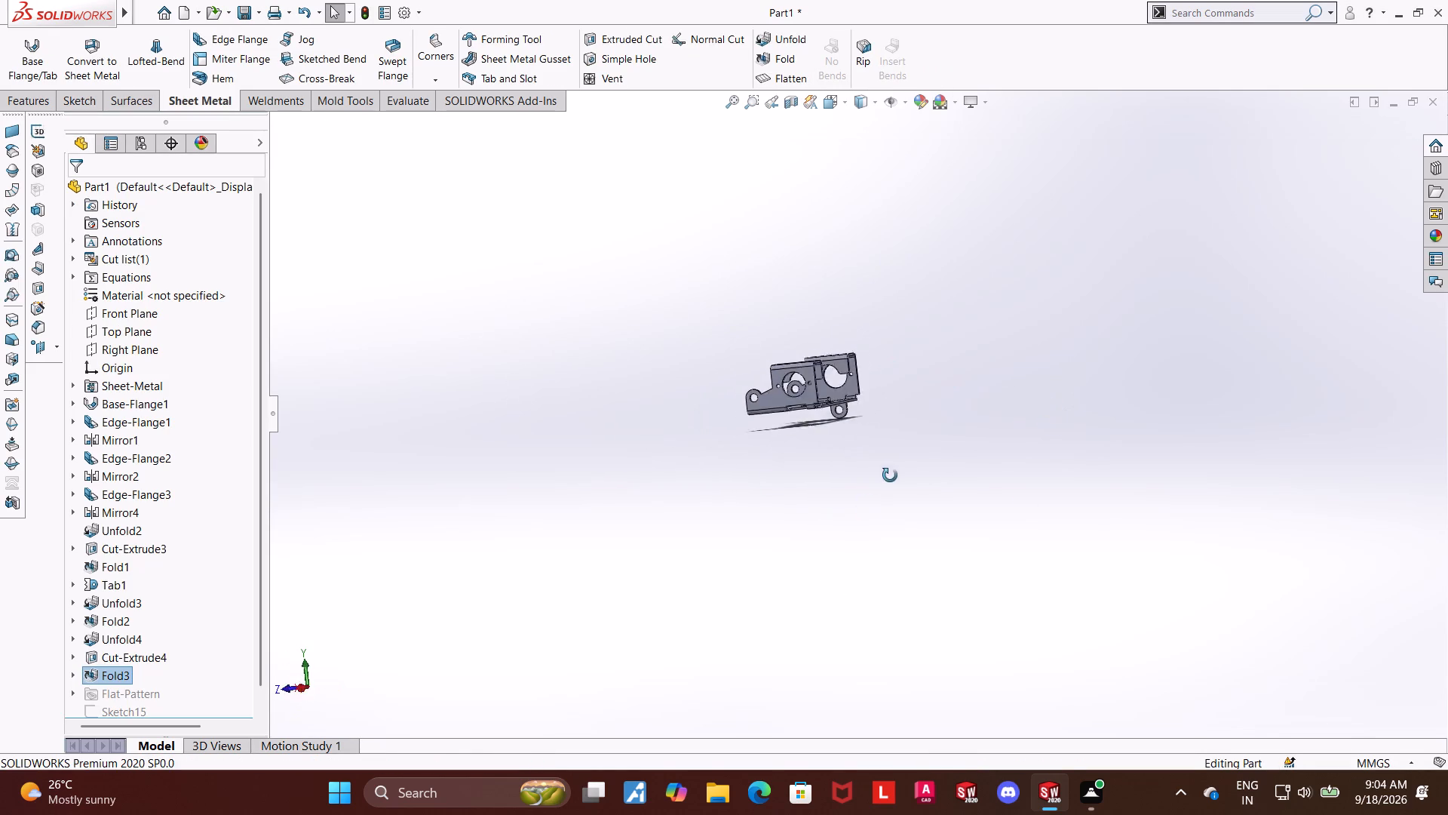
pyautogui.moveTo(890, 475); pyautogui.dragTo(905, 459, button='middle')
pyautogui.scroll(-6, 858, 395)
pyautogui.click(978, 403)
pyautogui.moveTo(975, 403); pyautogui.dragTo(988, 469, button='middle')
pyautogui.scroll(1, 967, 455)
pyautogui.scroll(-5, 882, 458)
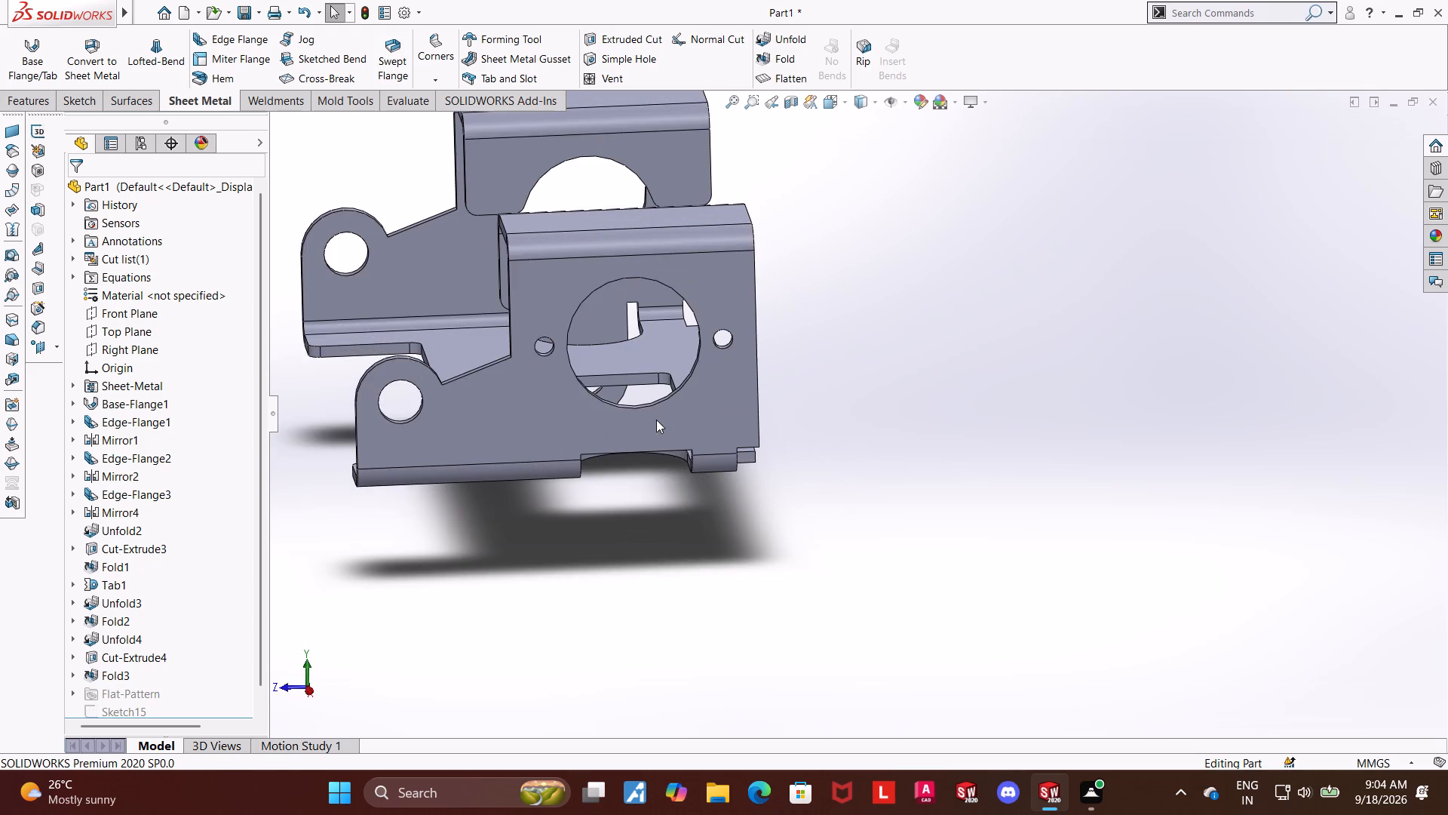
pyautogui.click(680, 407)
pyautogui.click(757, 361)
pyautogui.scroll(-6, 167, 654)
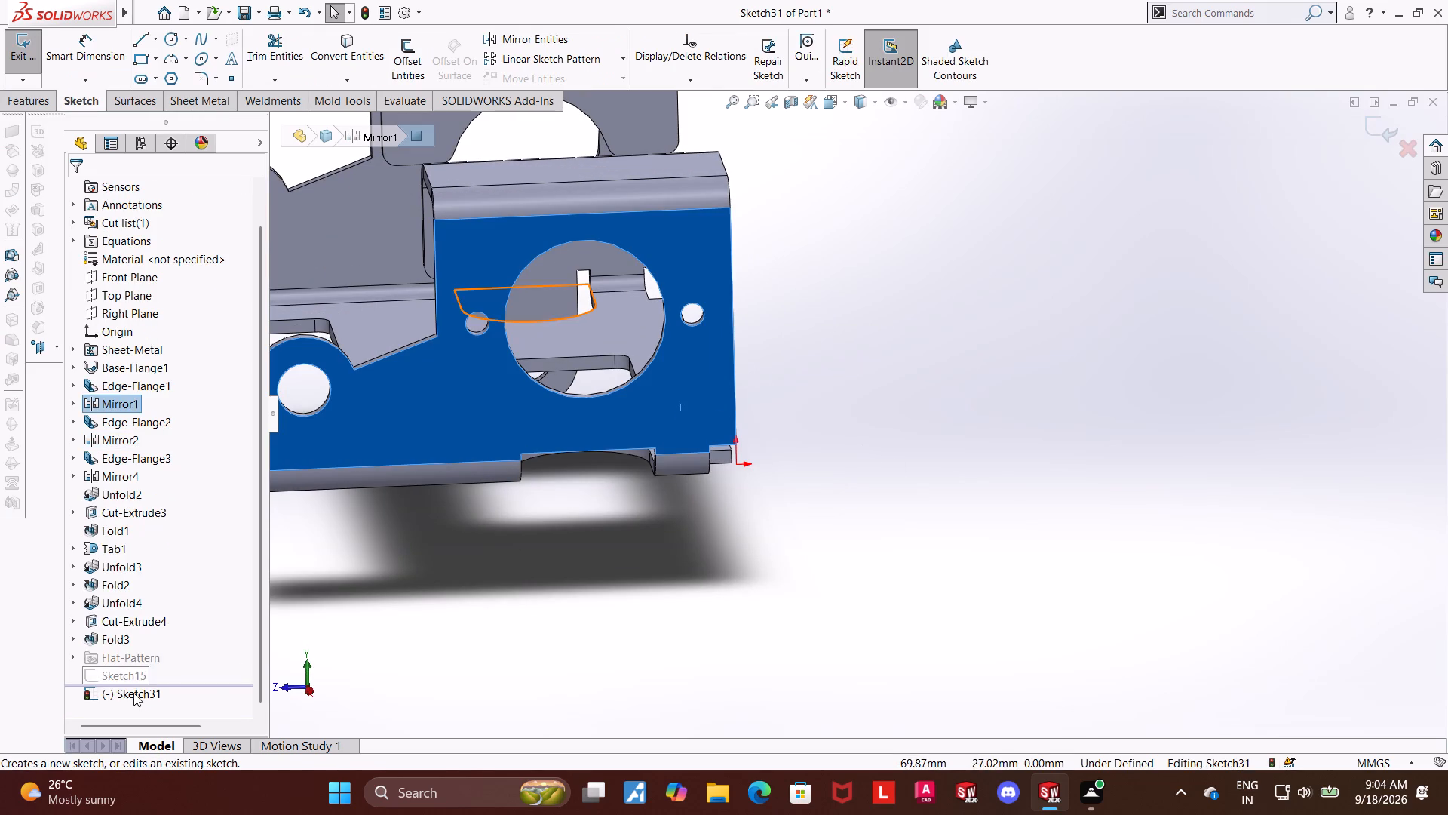
pyautogui.click(133, 693)
pyautogui.click(176, 665)
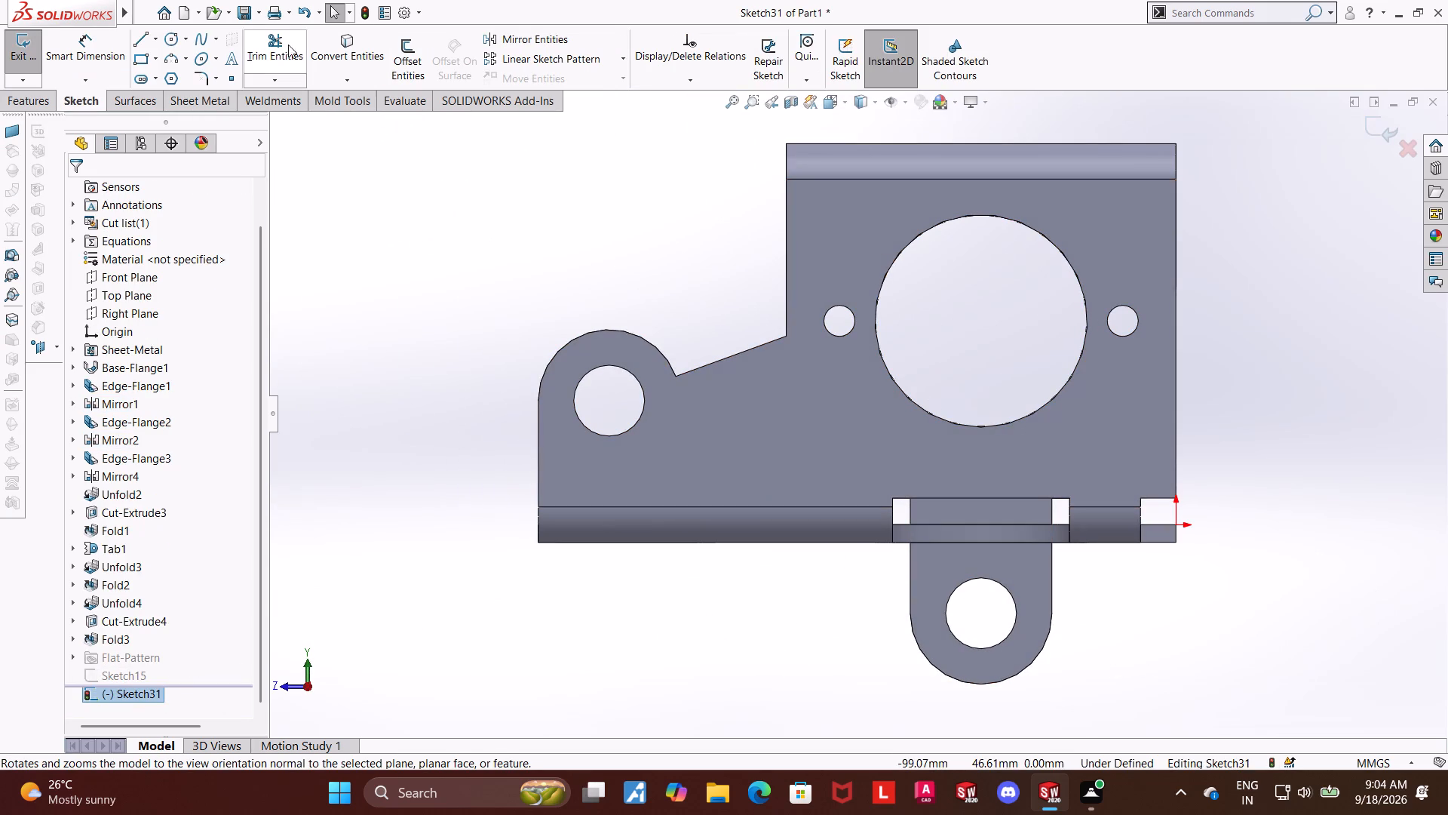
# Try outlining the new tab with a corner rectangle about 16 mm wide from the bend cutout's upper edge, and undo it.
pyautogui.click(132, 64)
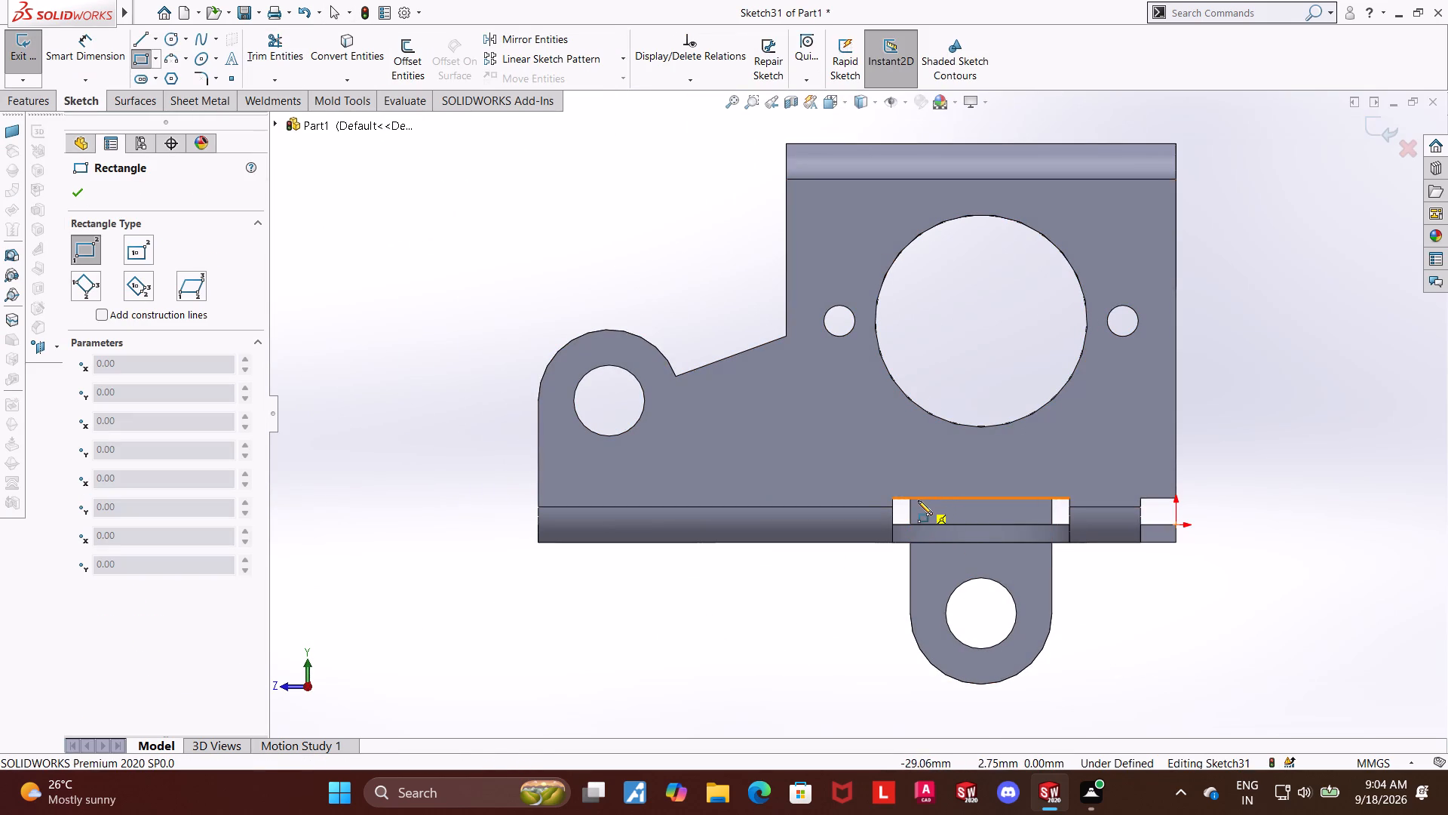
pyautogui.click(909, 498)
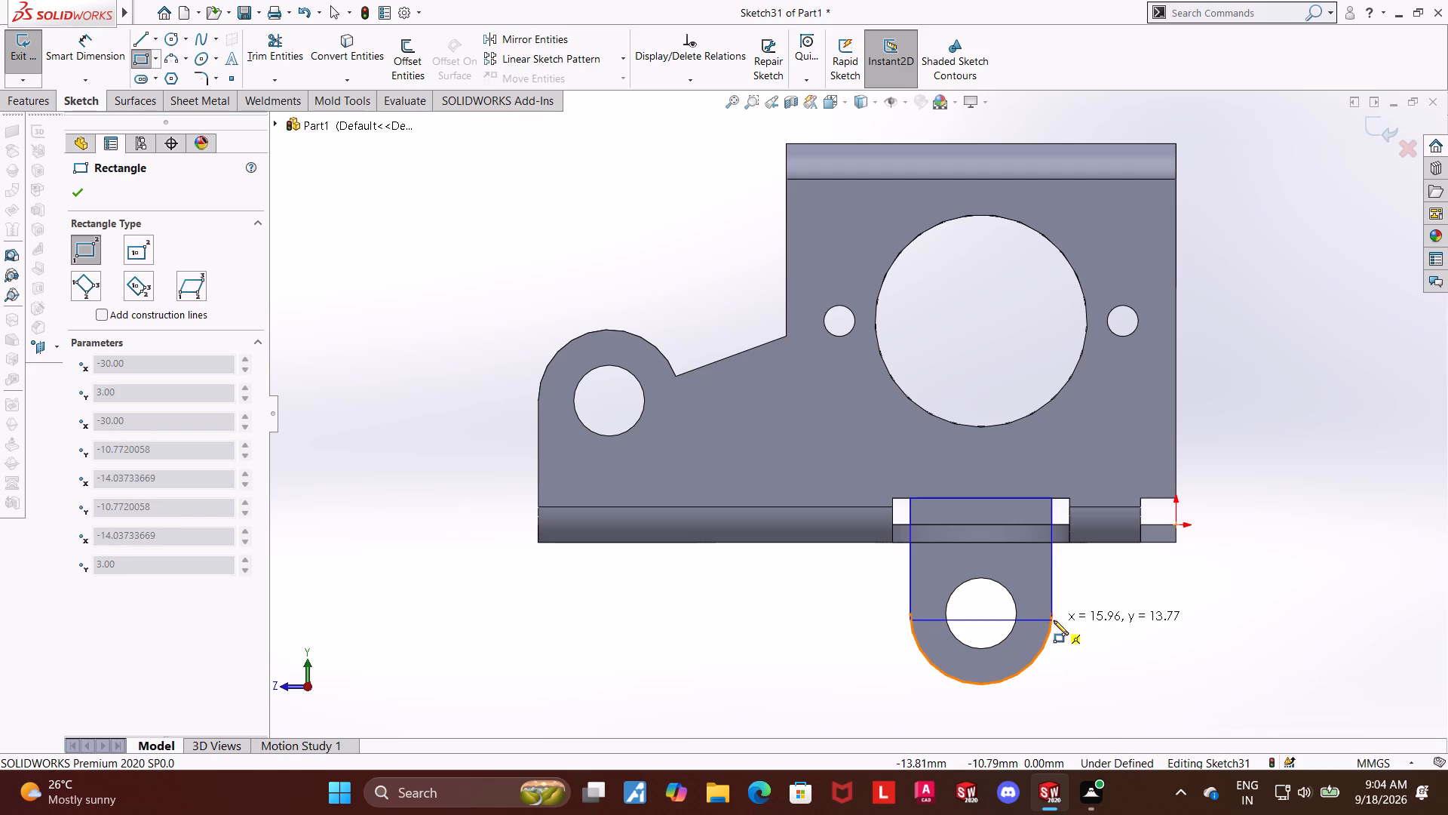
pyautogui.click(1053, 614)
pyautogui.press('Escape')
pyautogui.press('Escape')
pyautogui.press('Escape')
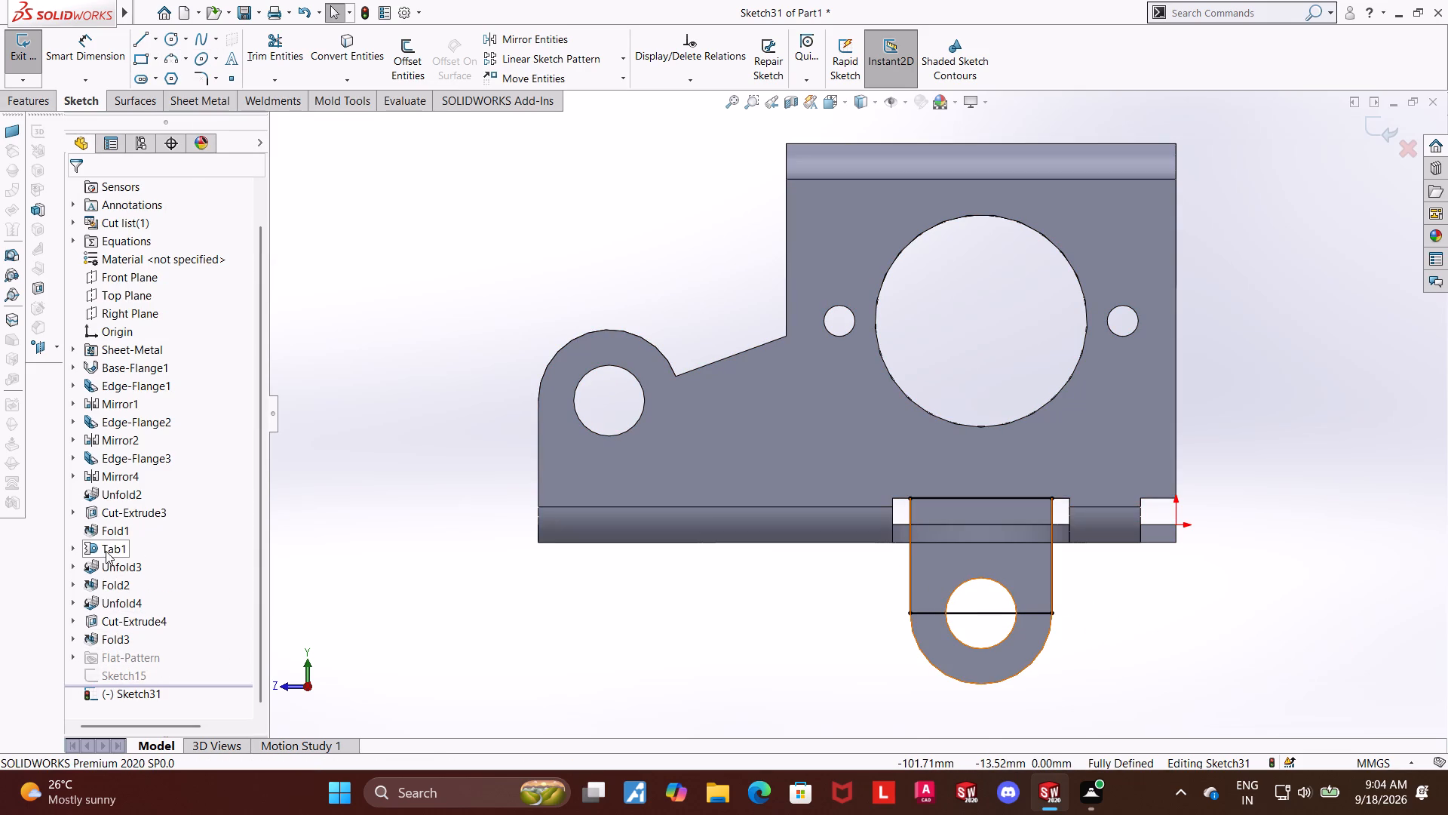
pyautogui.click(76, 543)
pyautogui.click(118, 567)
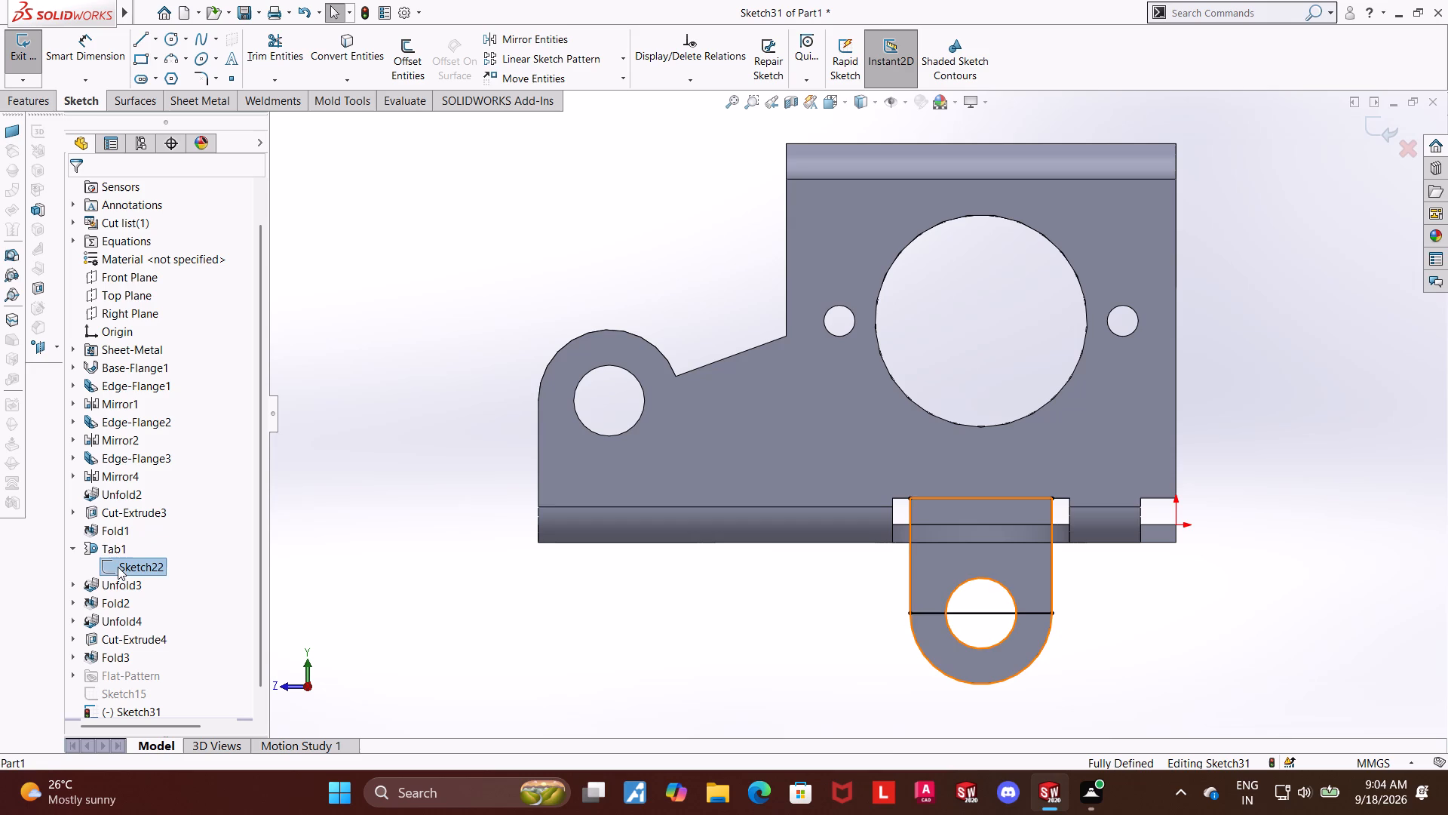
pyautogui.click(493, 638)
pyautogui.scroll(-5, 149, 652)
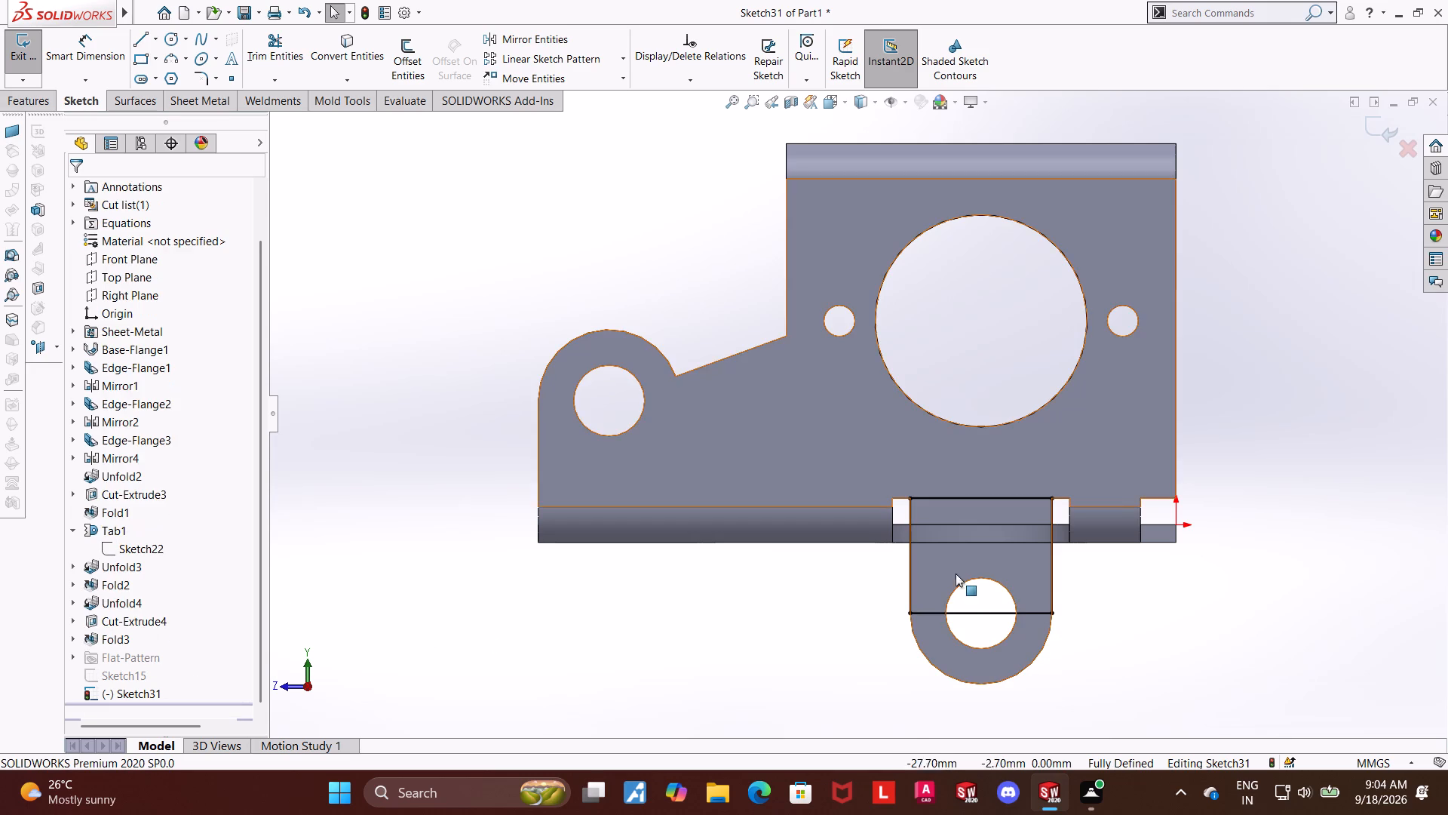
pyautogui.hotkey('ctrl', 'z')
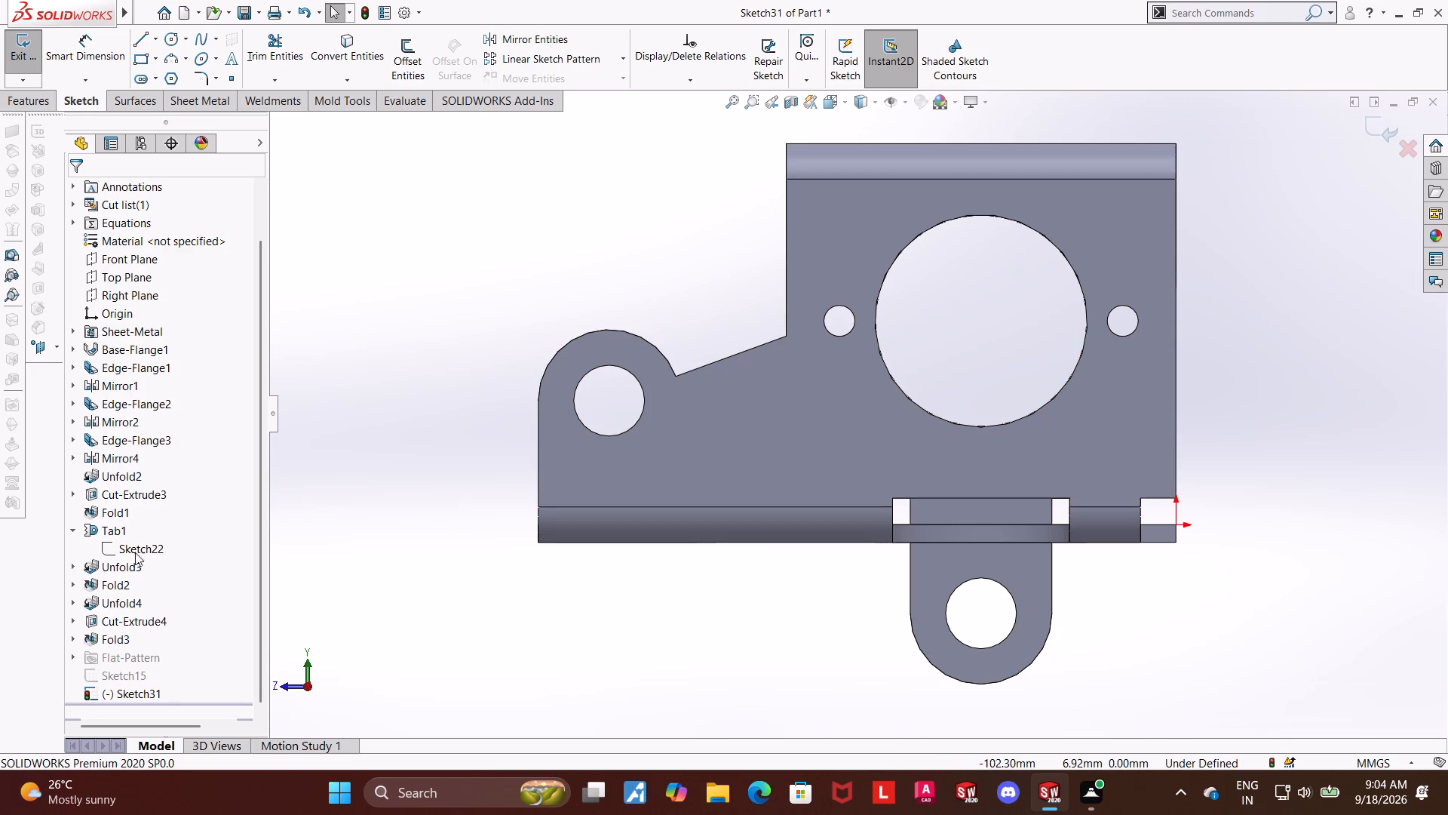
# Convert the first tab's profile, Sketch22, into the current sketch with Convert Entities and close the sketch.
pyautogui.click(120, 543)
pyautogui.click(350, 53)
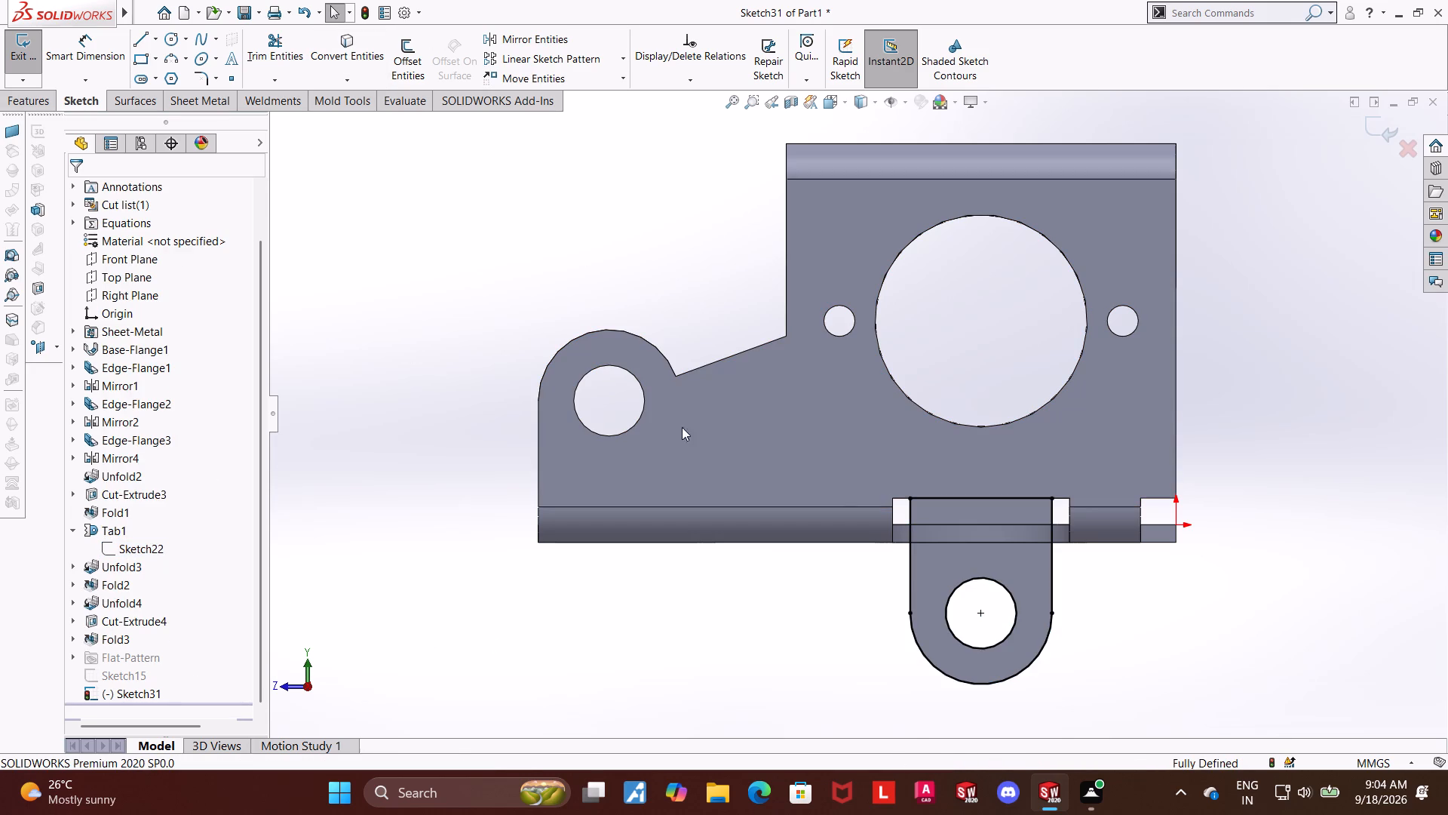
pyautogui.moveTo(842, 633); pyautogui.dragTo(858, 632, button='middle')
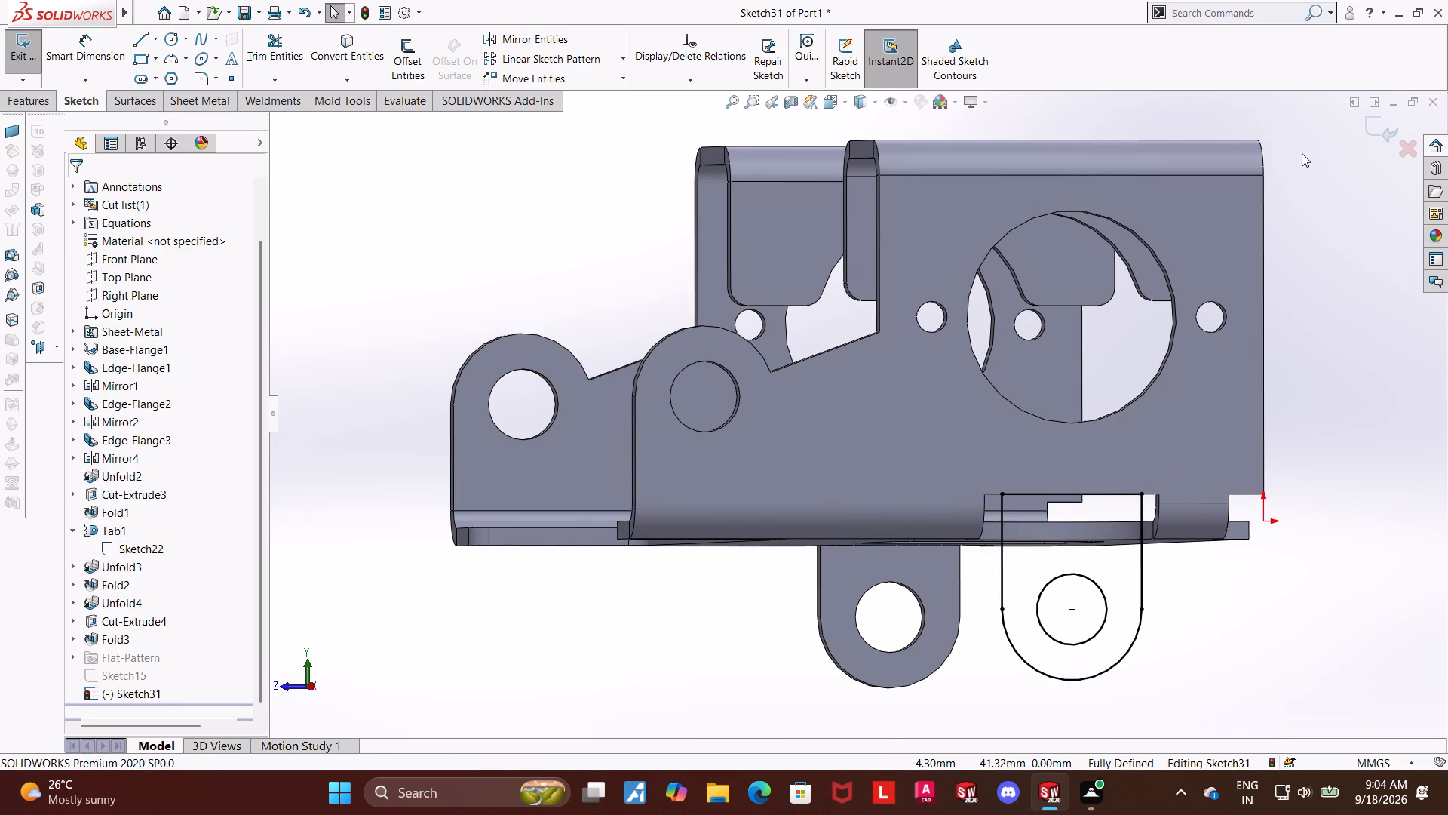
pyautogui.click(1370, 125)
# Create the second round-ended tab with its hole from the converted profile using Base Flange/Tab.
pyautogui.moveTo(1304, 307); pyautogui.dragTo(1325, 316, button='middle')
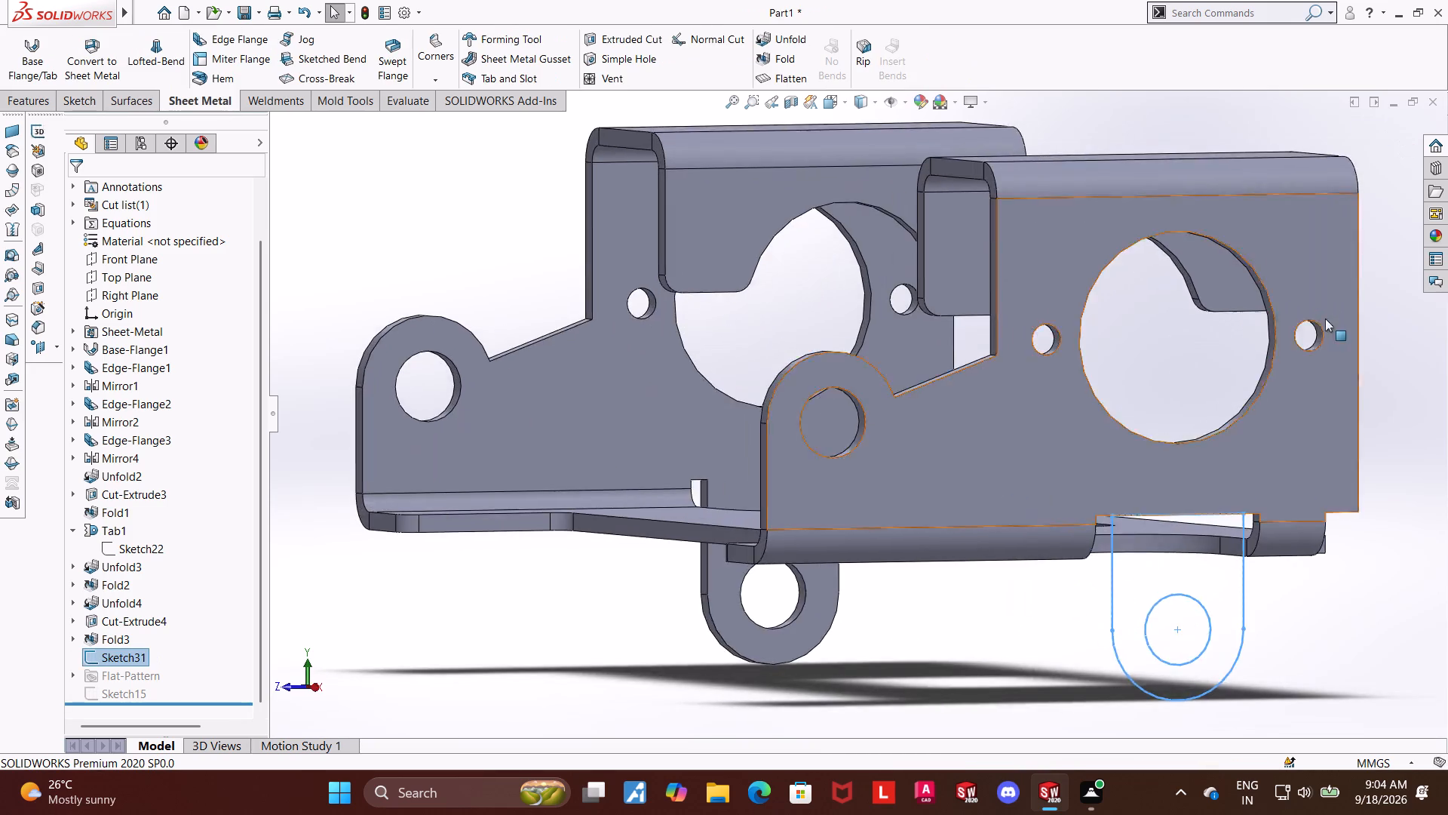
pyautogui.scroll(4, 1325, 318)
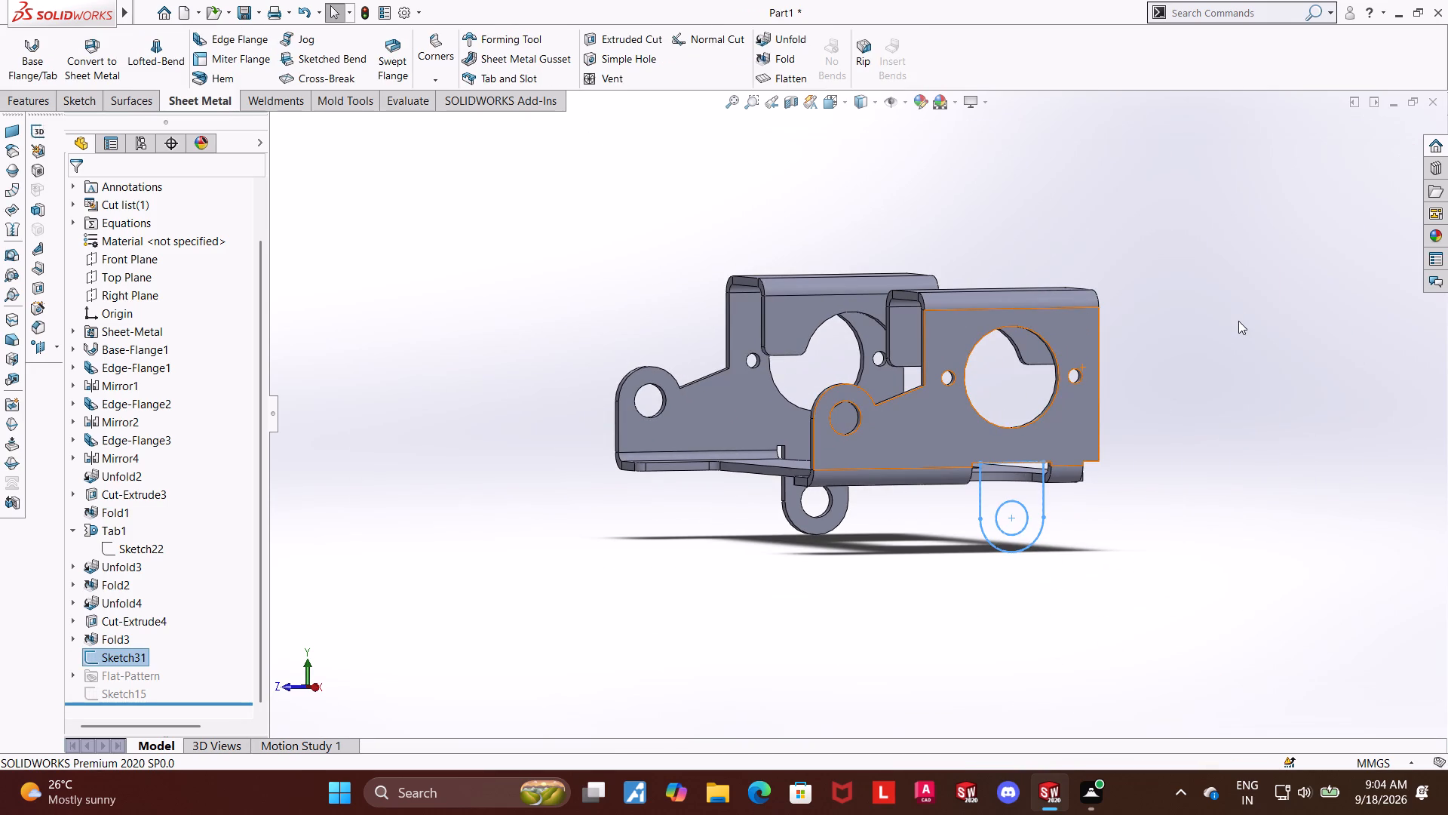
pyautogui.click(19, 52)
pyautogui.moveTo(413, 286); pyautogui.dragTo(572, 306, button='middle')
pyautogui.middleClick(573, 306)
pyautogui.click(76, 192)
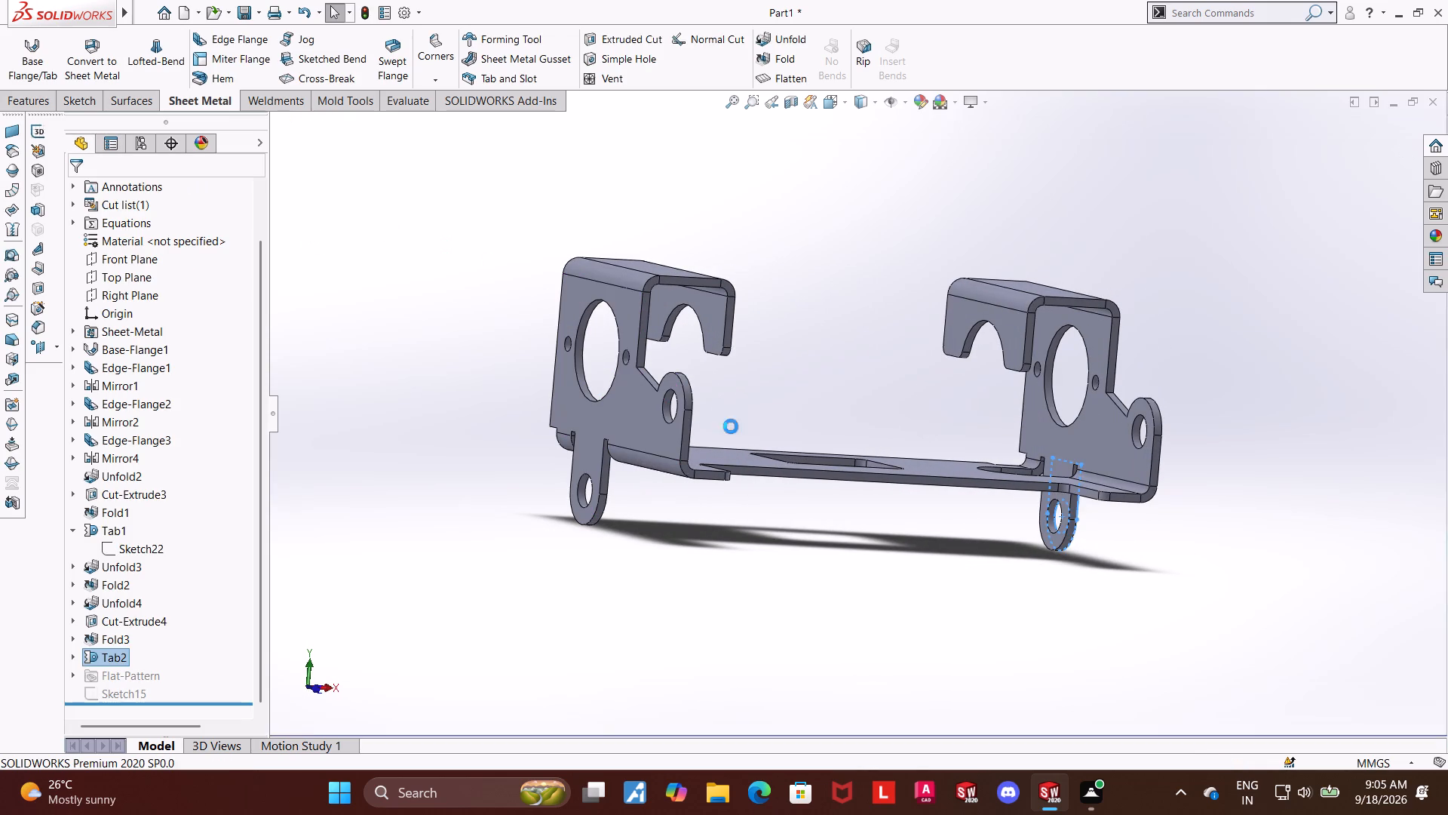
pyautogui.click(765, 588)
# Examine the folded bracket from several directions, including both hole tabs and the base's long notched edge.
pyautogui.moveTo(784, 583); pyautogui.dragTo(1079, 601, button='middle')
pyautogui.scroll(1, 1079, 600)
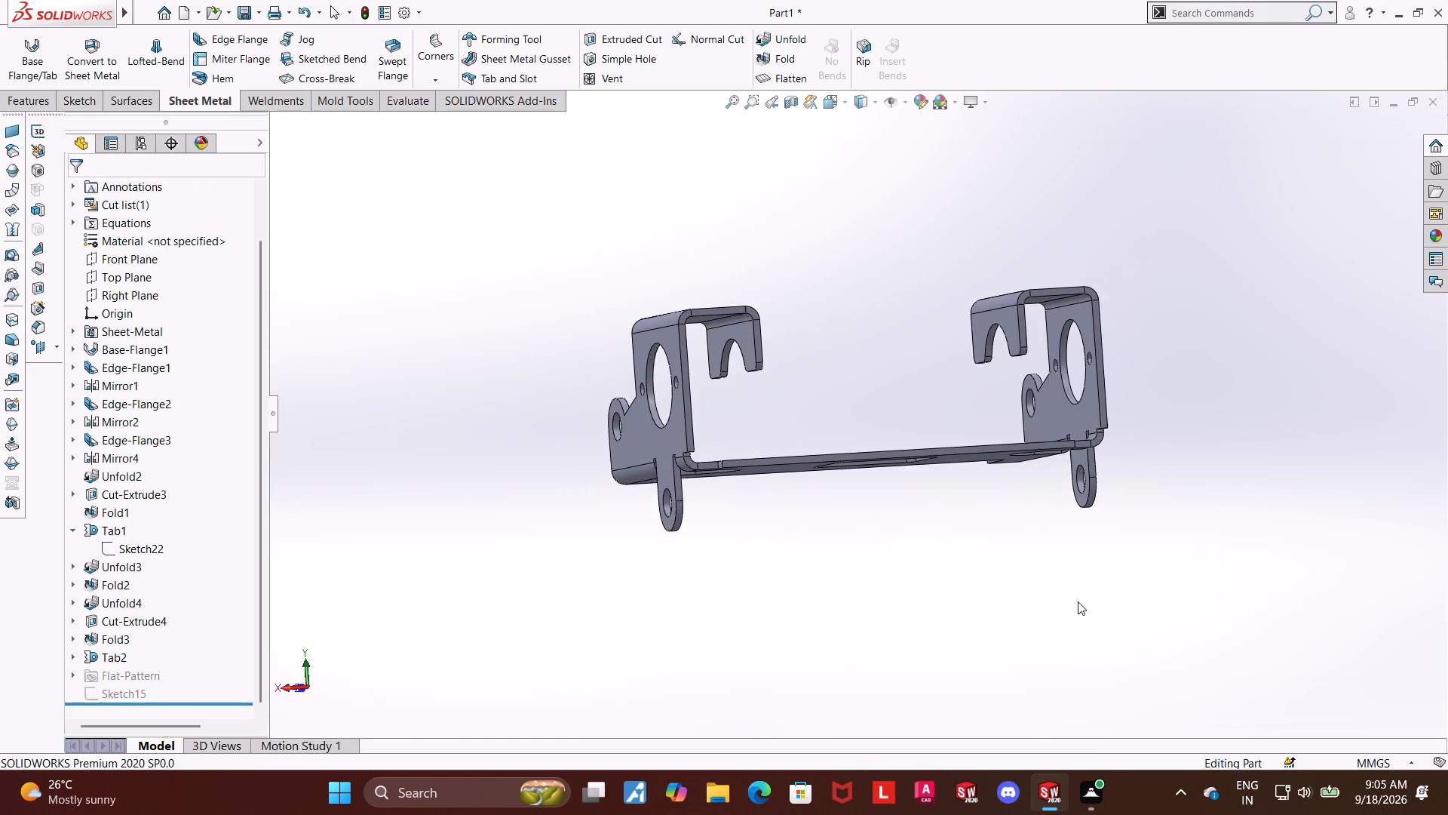
pyautogui.scroll(1, 1057, 600)
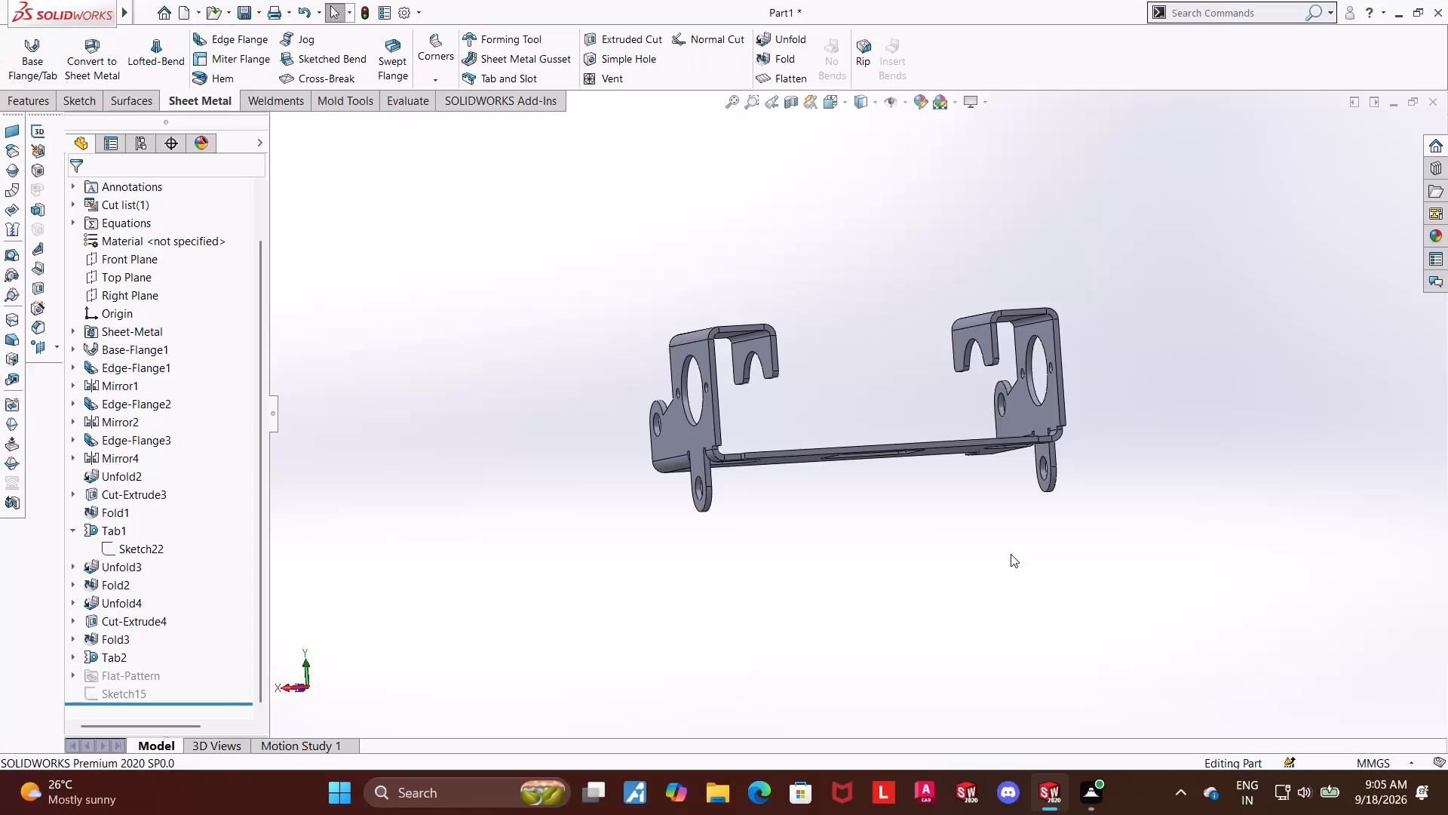
pyautogui.moveTo(974, 542); pyautogui.dragTo(933, 574, button='middle')
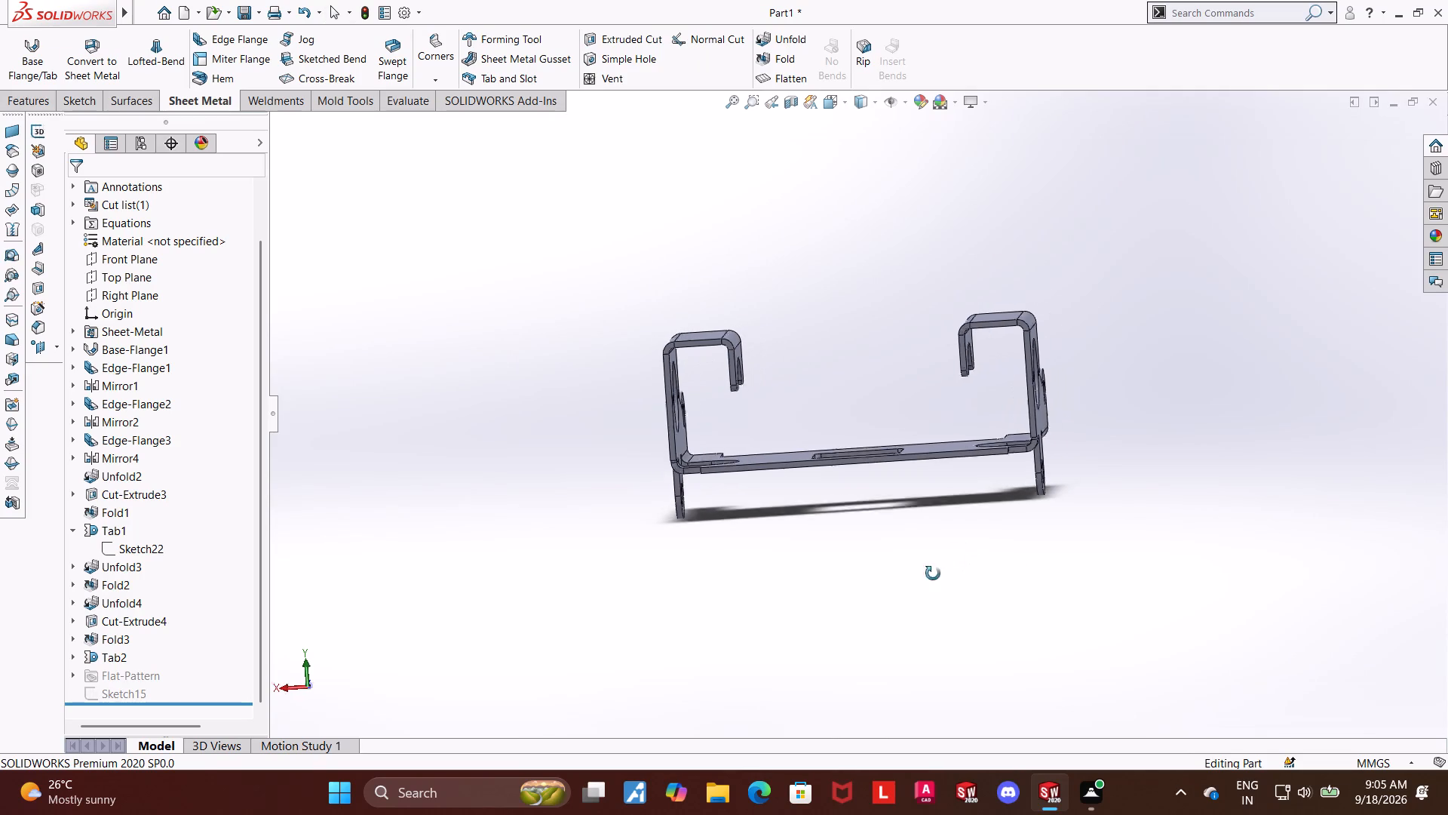
pyautogui.moveTo(933, 574); pyautogui.dragTo(931, 575, button='middle')
pyautogui.scroll(-3, 791, 511)
pyautogui.moveTo(784, 480); pyautogui.dragTo(786, 512, button='middle')
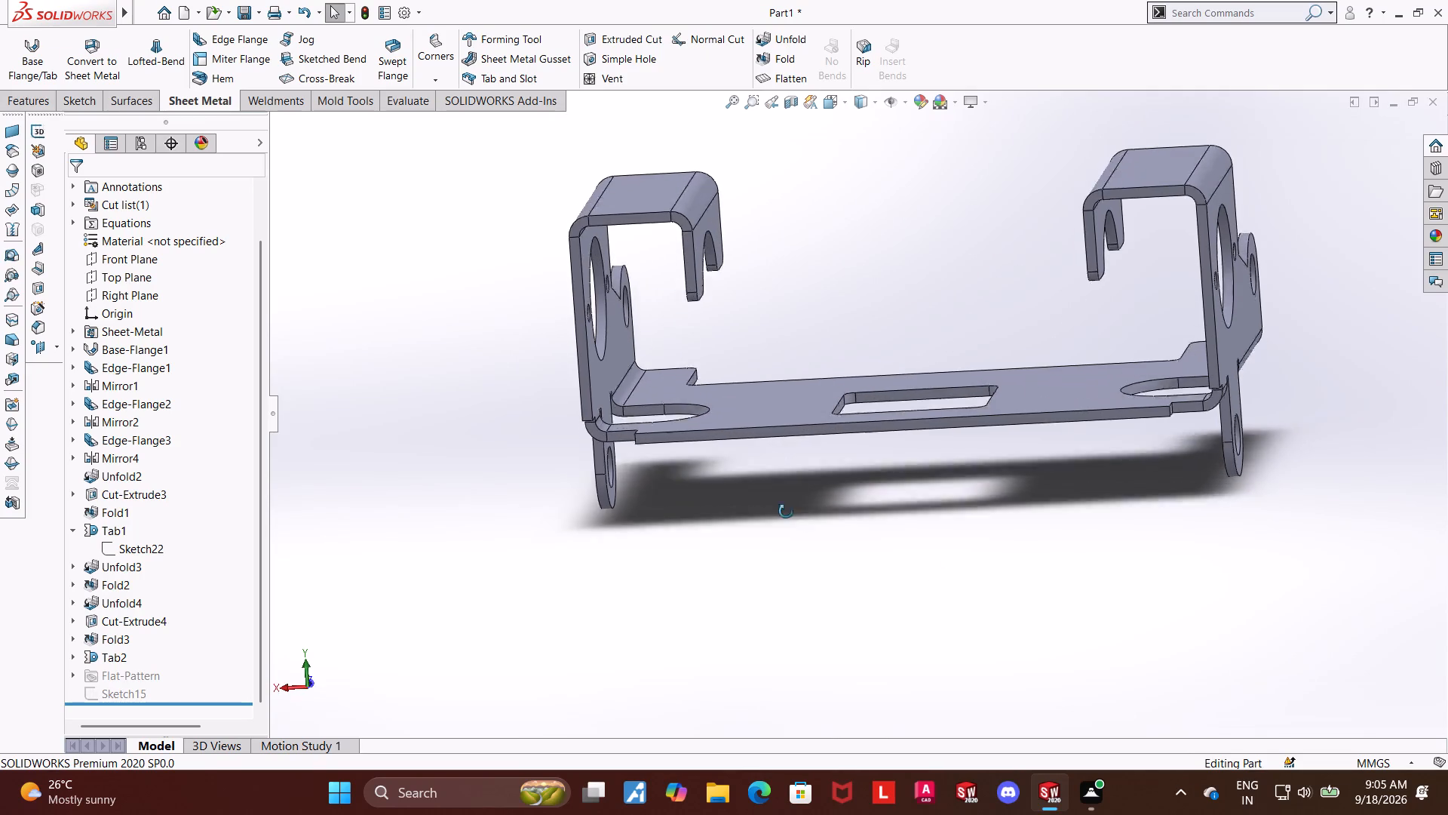
pyautogui.moveTo(786, 512); pyautogui.dragTo(778, 563, button='middle')
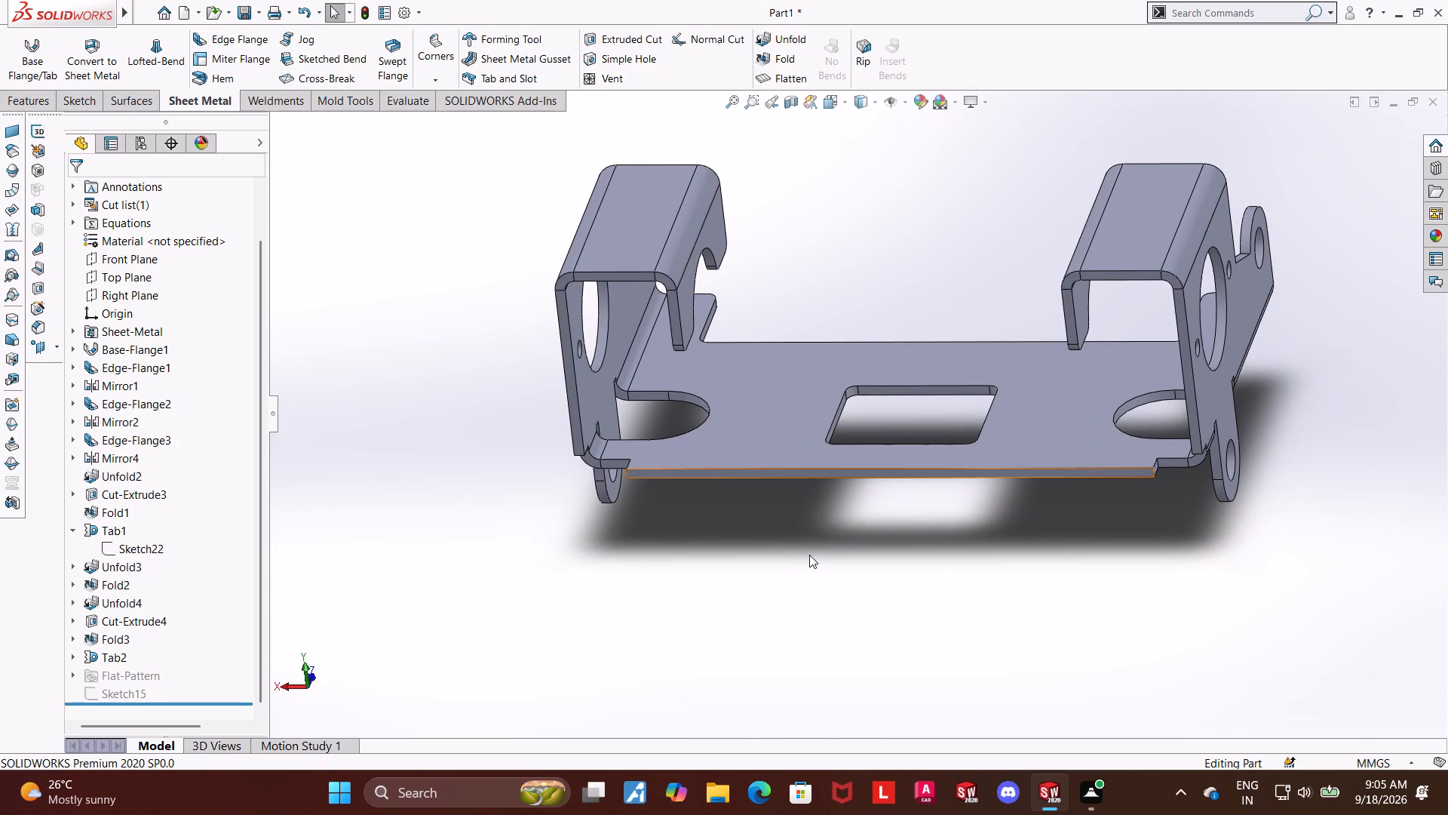
pyautogui.moveTo(937, 509); pyautogui.dragTo(940, 552, button='middle')
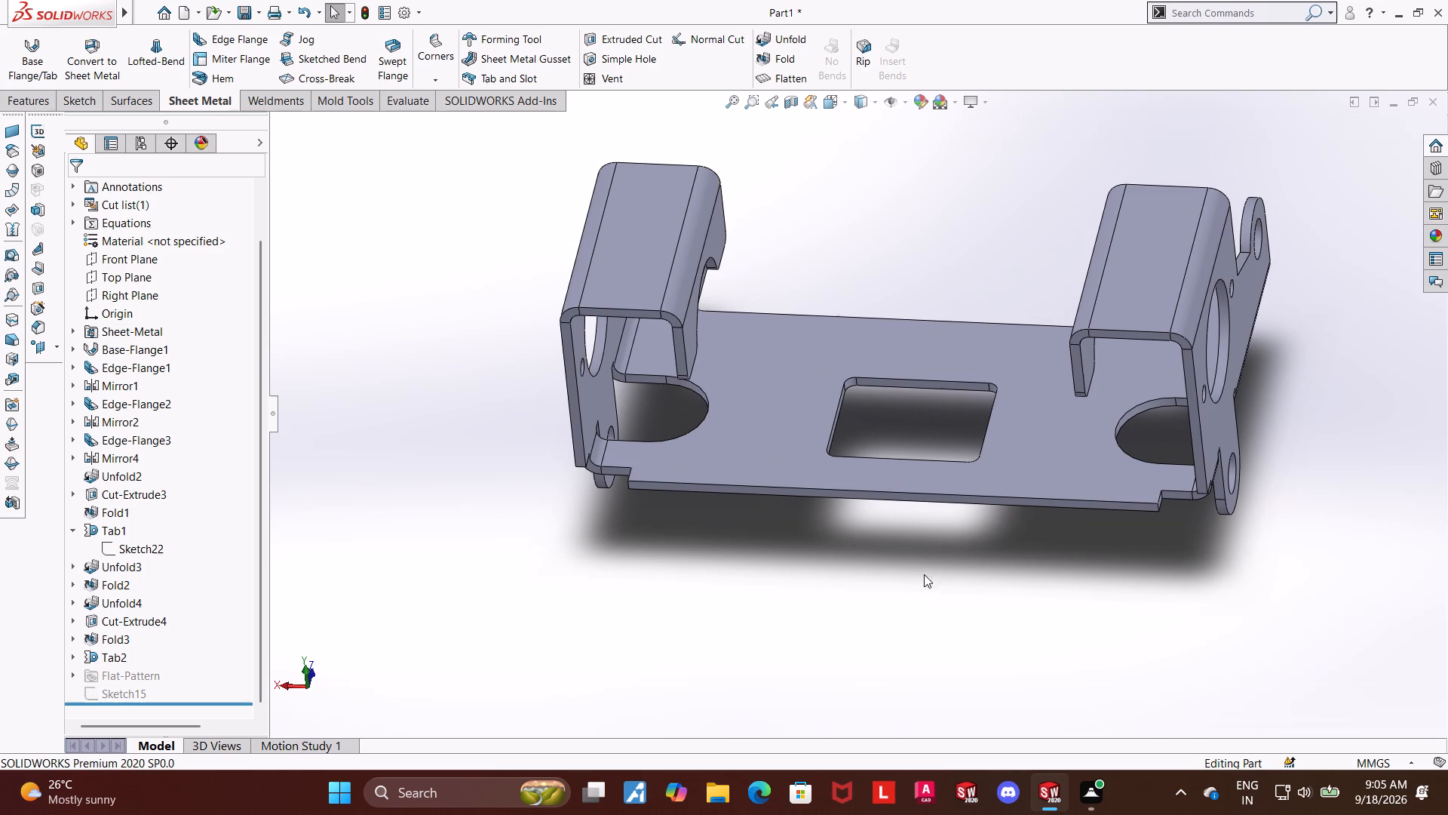
# Start an edge flange on the base's long notched edge, extending upward about 30.5 mm at 90 degrees.
pyautogui.click(224, 38)
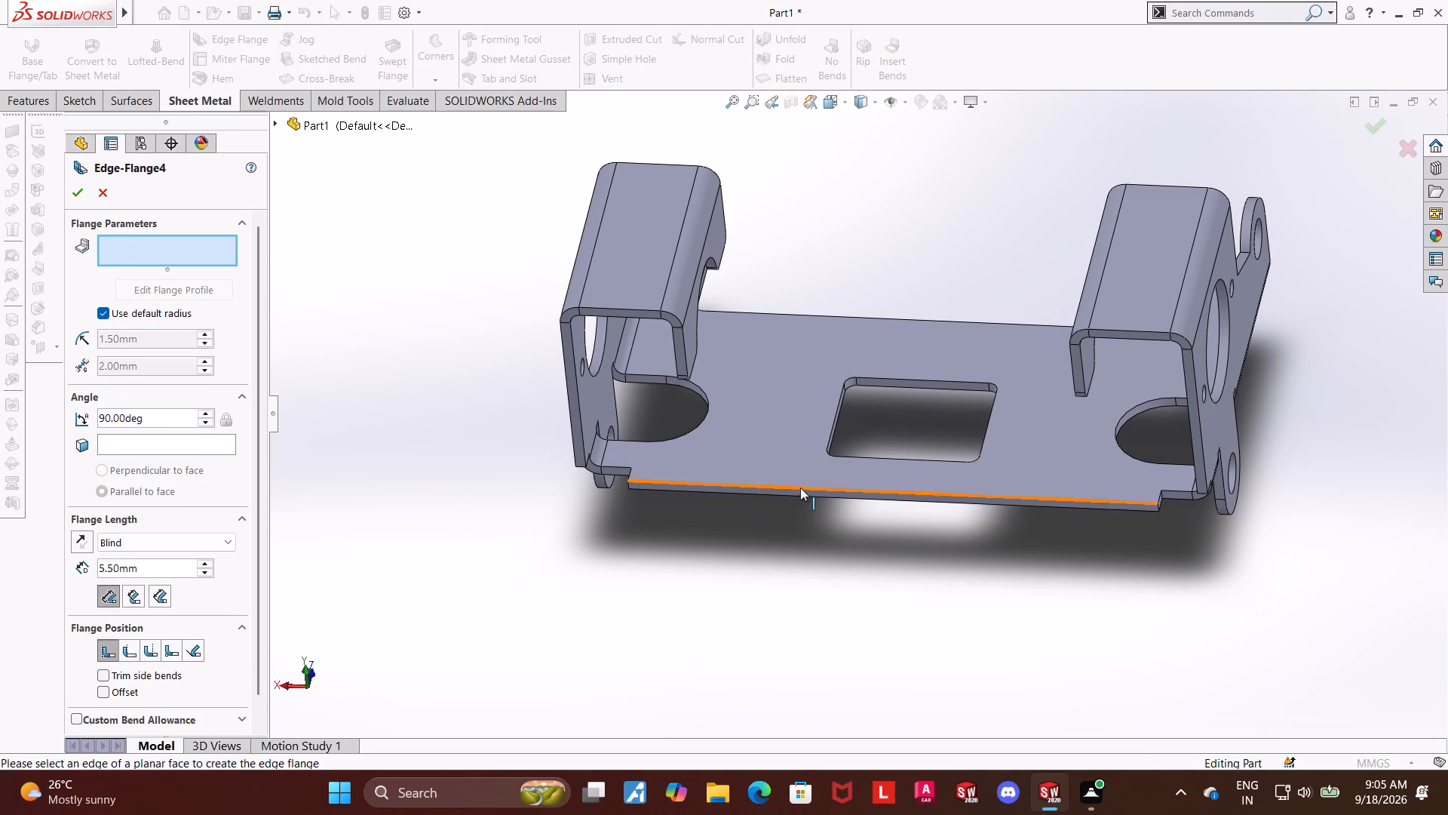
pyautogui.click(800, 487)
pyautogui.click(825, 370)
pyautogui.moveTo(888, 600); pyautogui.dragTo(903, 529, button='middle')
pyautogui.scroll(1, 903, 522)
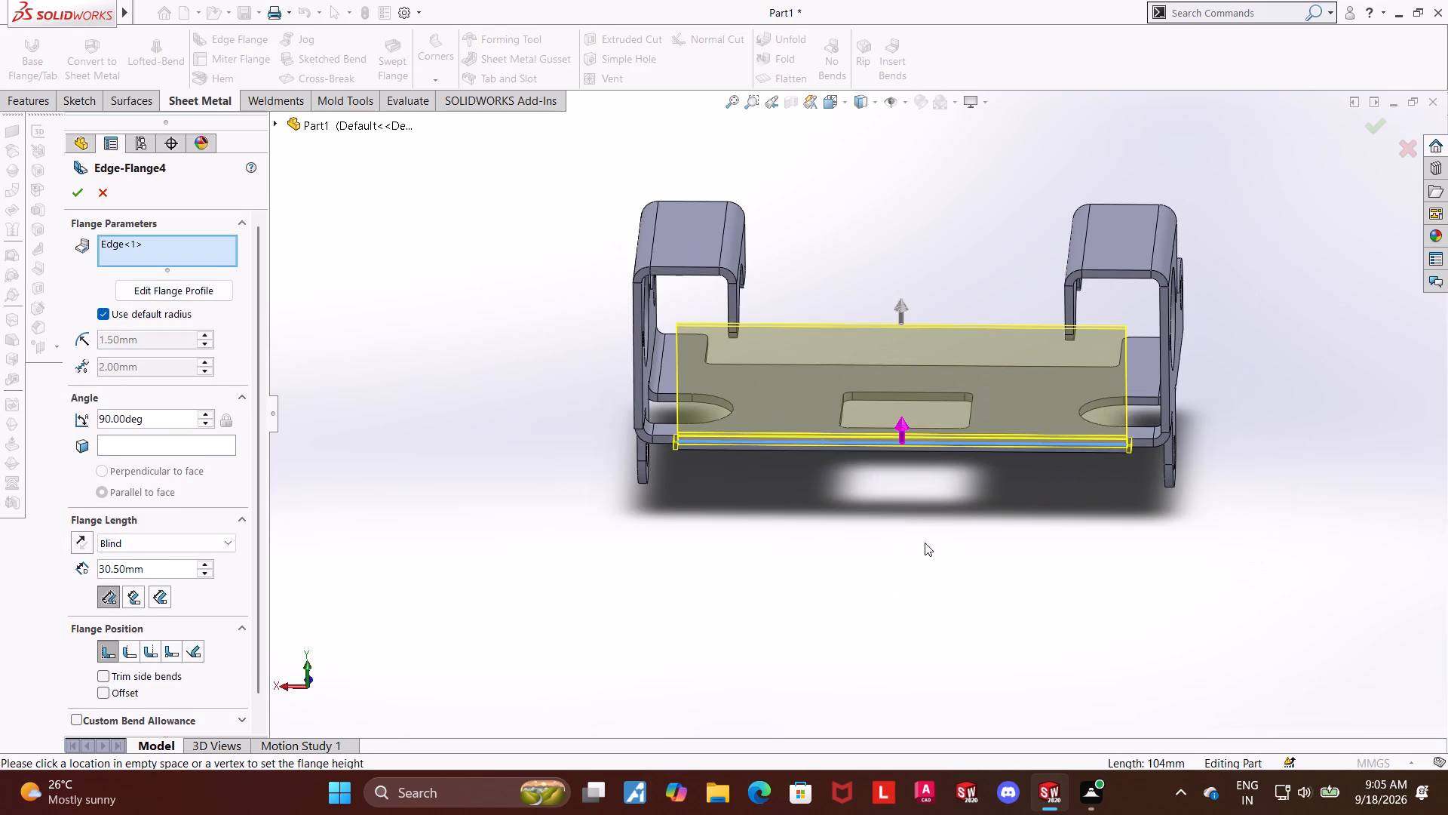
pyautogui.scroll(2, 979, 484)
pyautogui.scroll(-3, 974, 391)
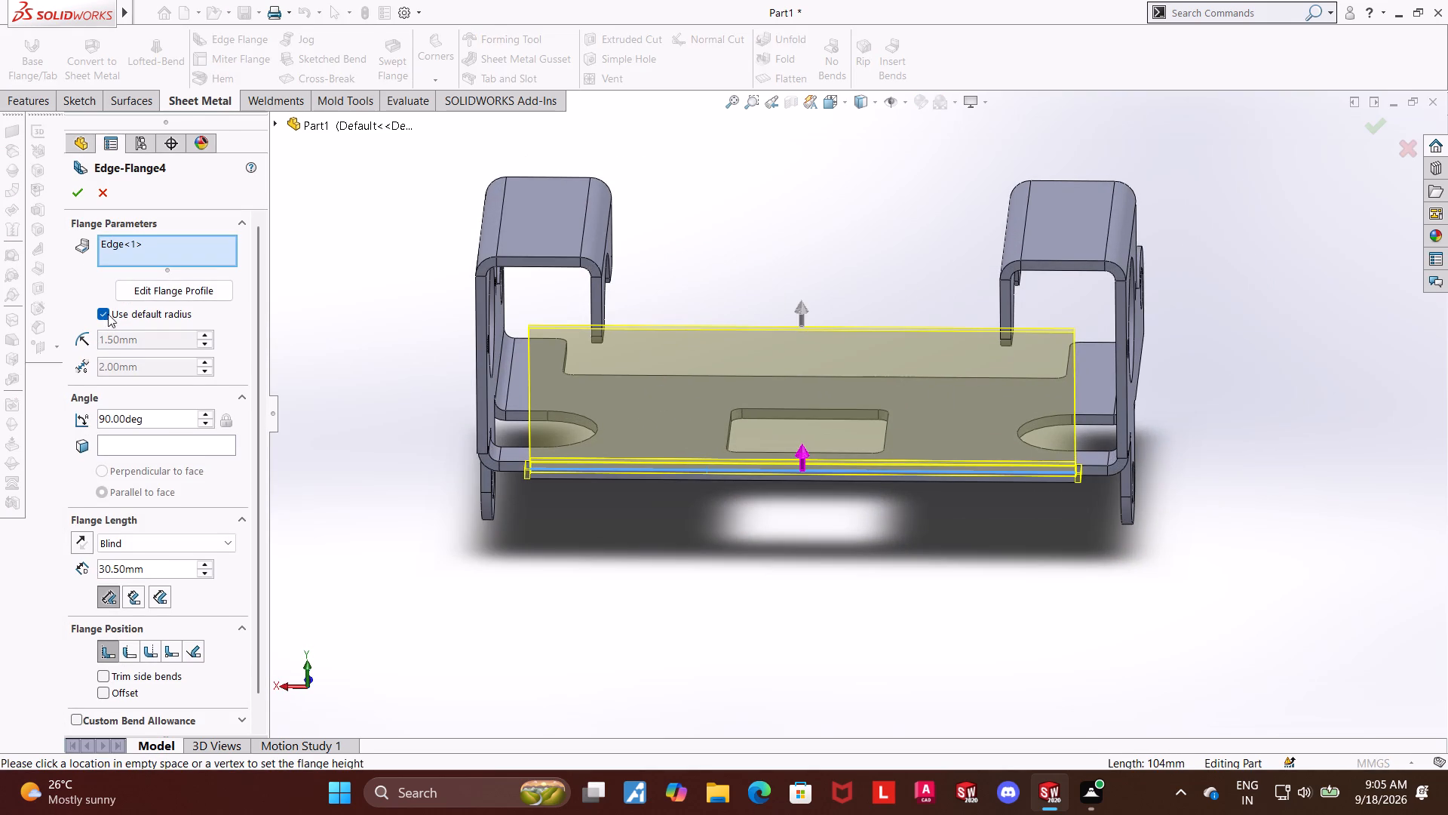
# Override the new flange's default bend radius with 2 mm.
pyautogui.click(108, 314)
pyautogui.moveTo(164, 337); pyautogui.dragTo(23, 343)
pyautogui.press('2')
pyautogui.press('Return')
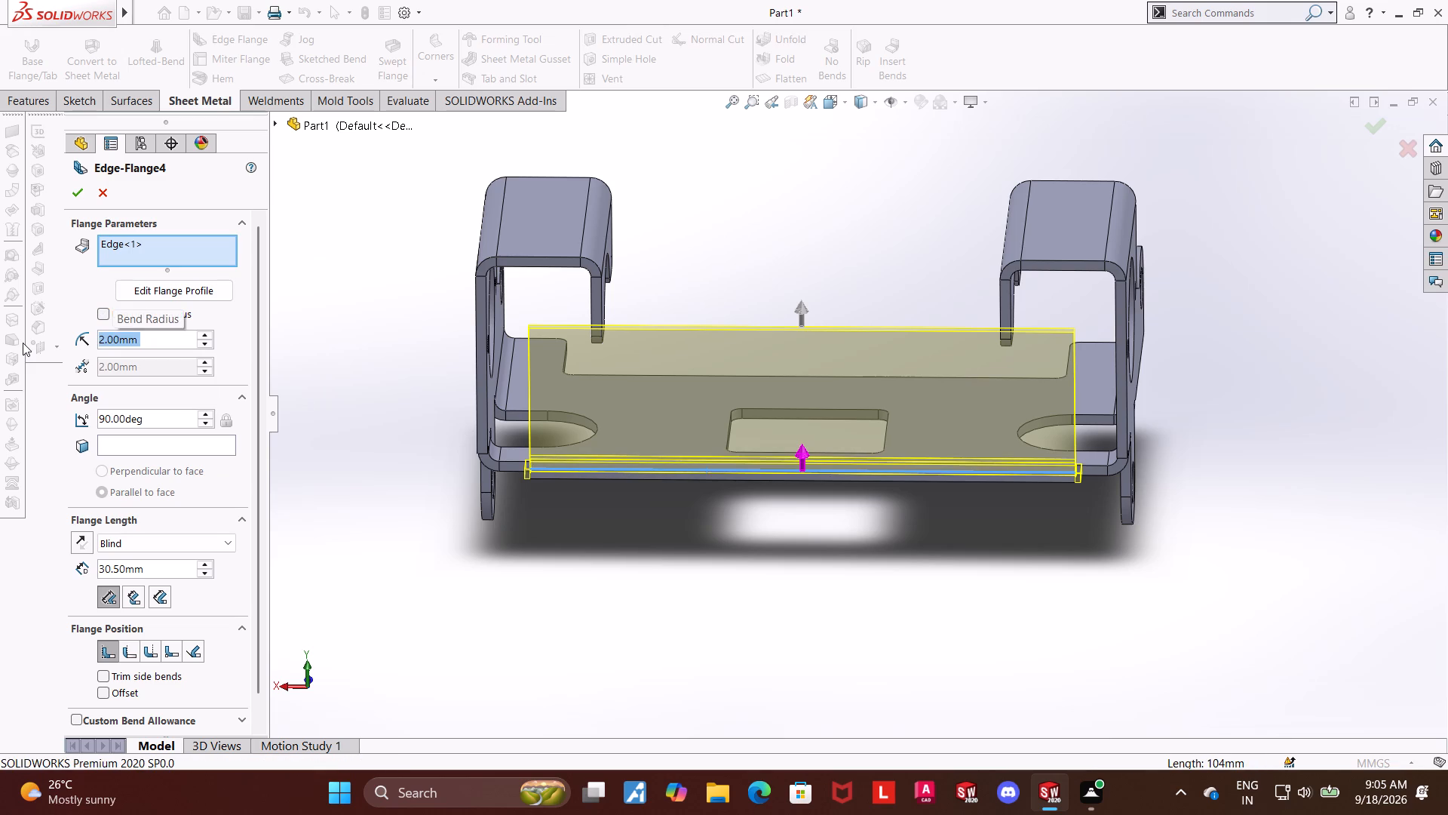
# Enable a custom rectangular relief for the new edge flange and turn off the relief ratio.
pyautogui.moveTo(824, 506); pyautogui.dragTo(754, 567, button='middle')
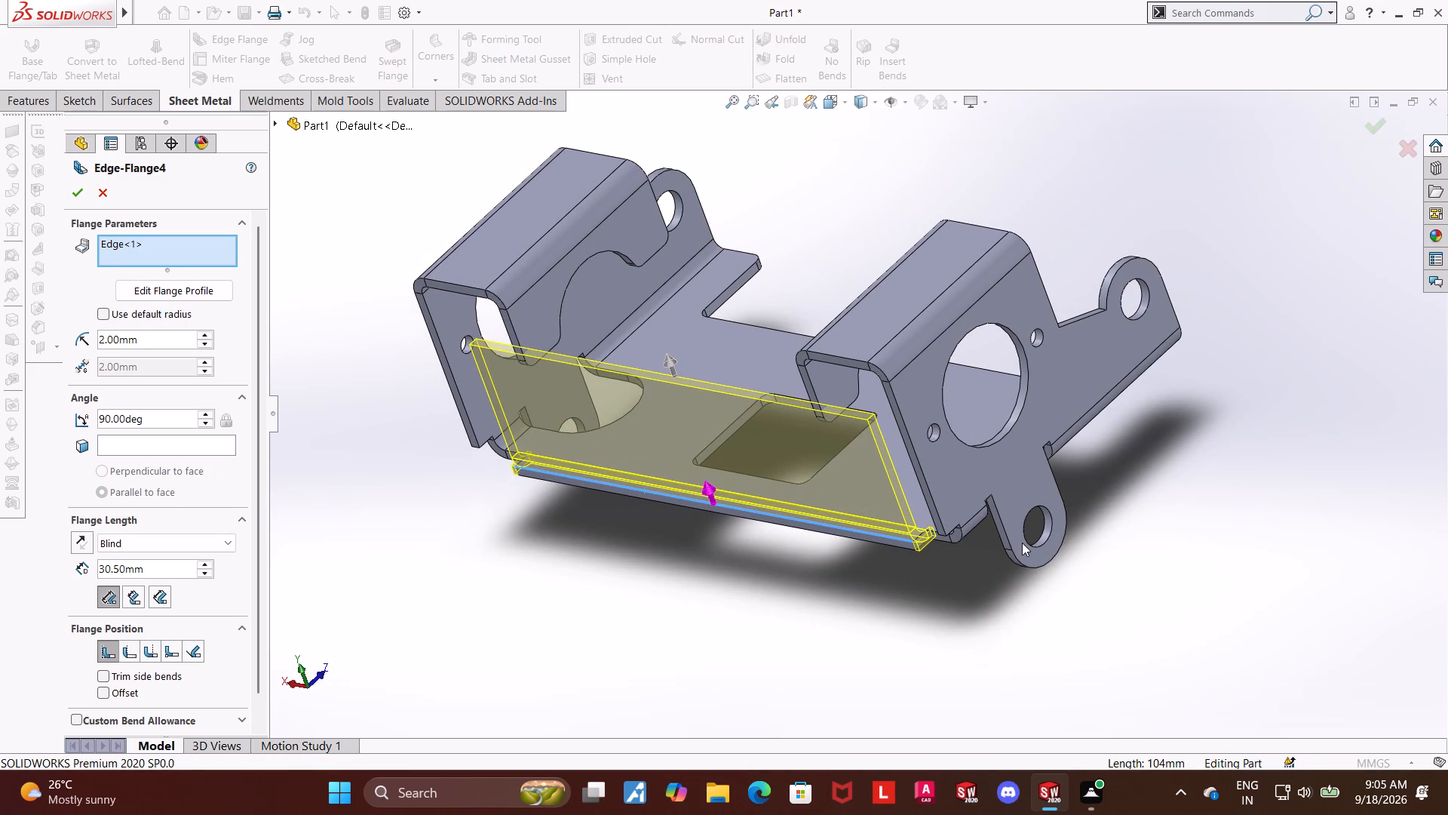
pyautogui.scroll(-3, 957, 543)
pyautogui.scroll(-2, 870, 532)
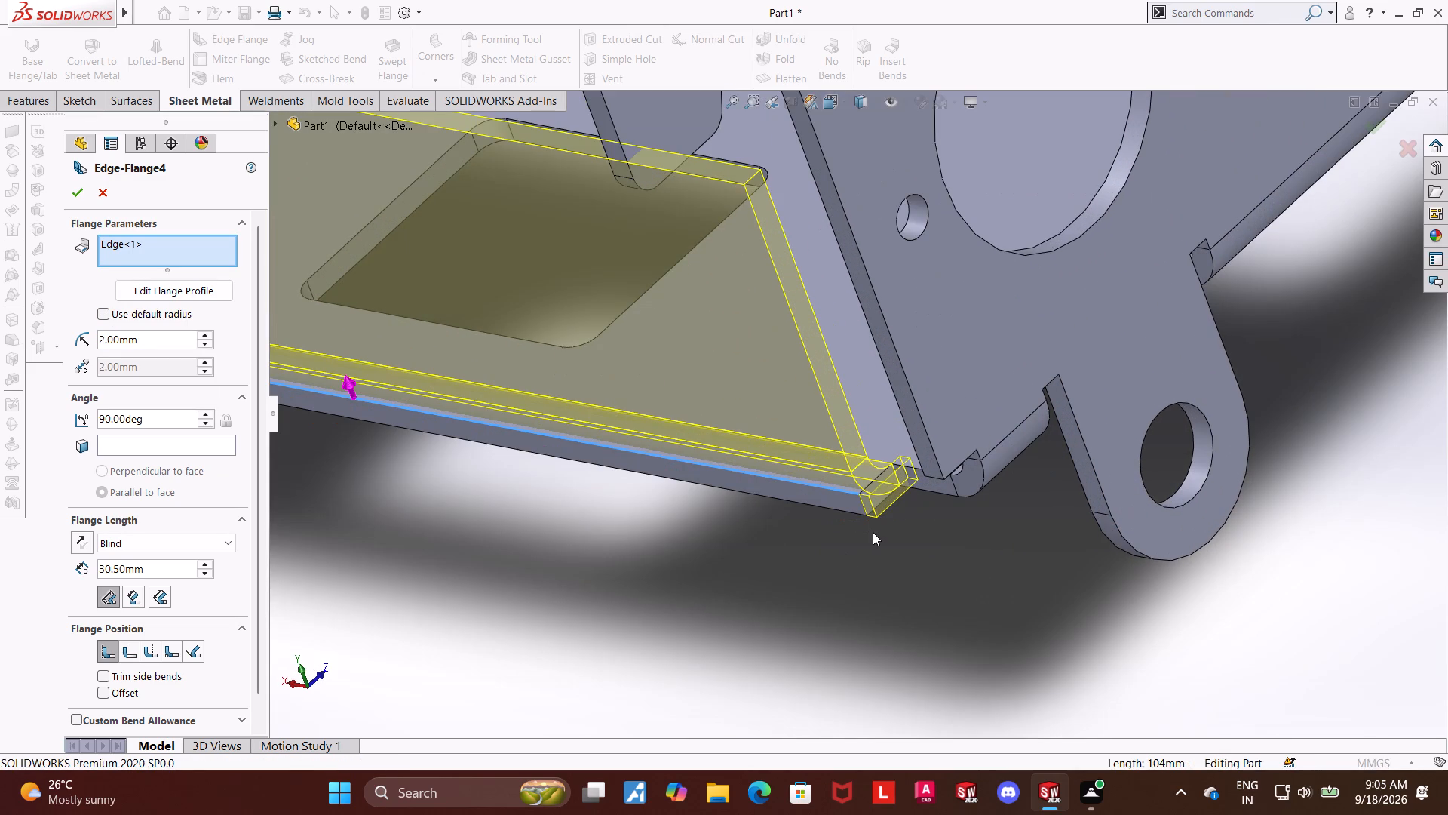
pyautogui.scroll(-2, 213, 607)
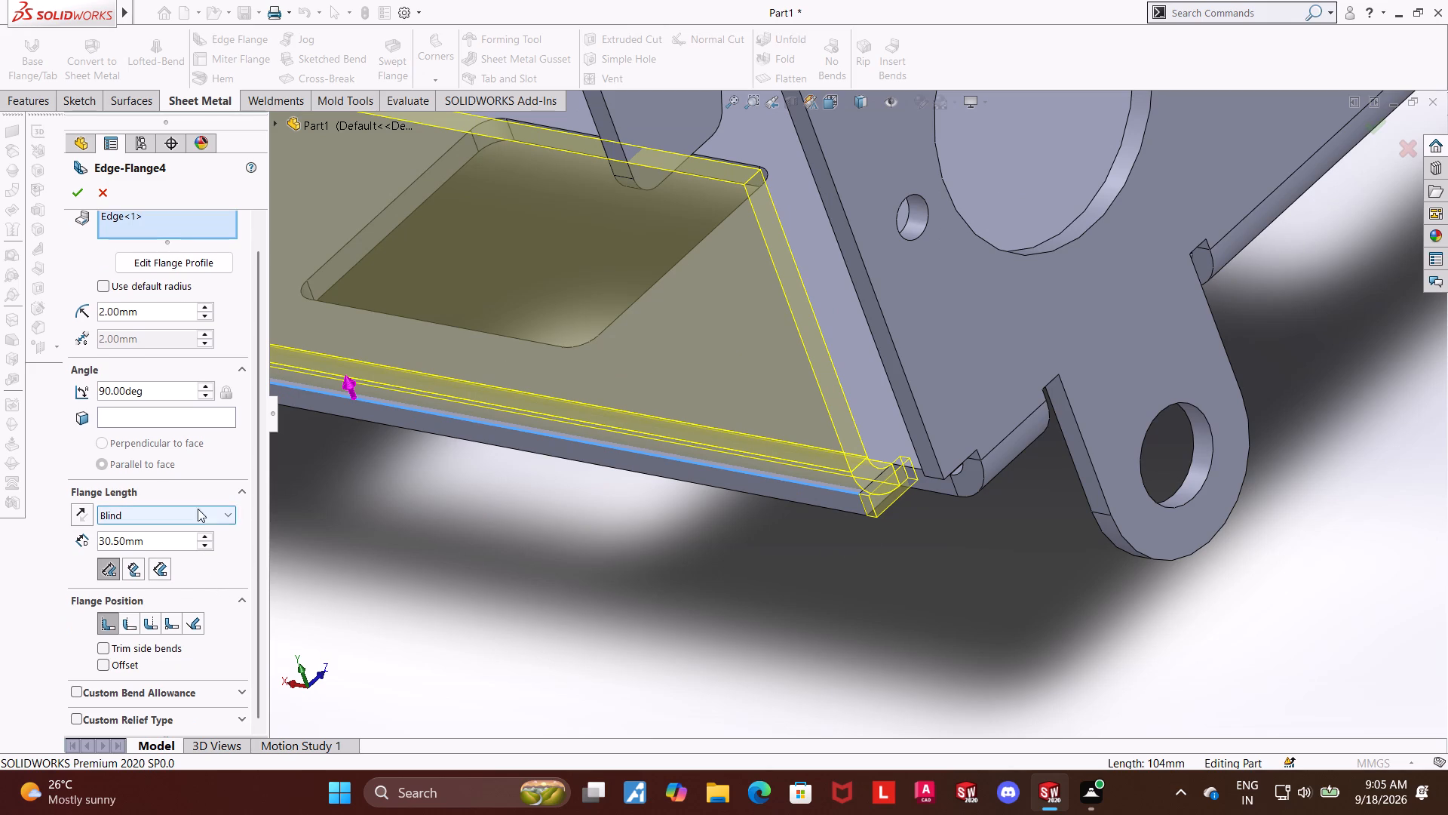
pyautogui.scroll(-3, 225, 570)
pyautogui.click(74, 722)
pyautogui.scroll(-5, 151, 704)
pyautogui.click(205, 714)
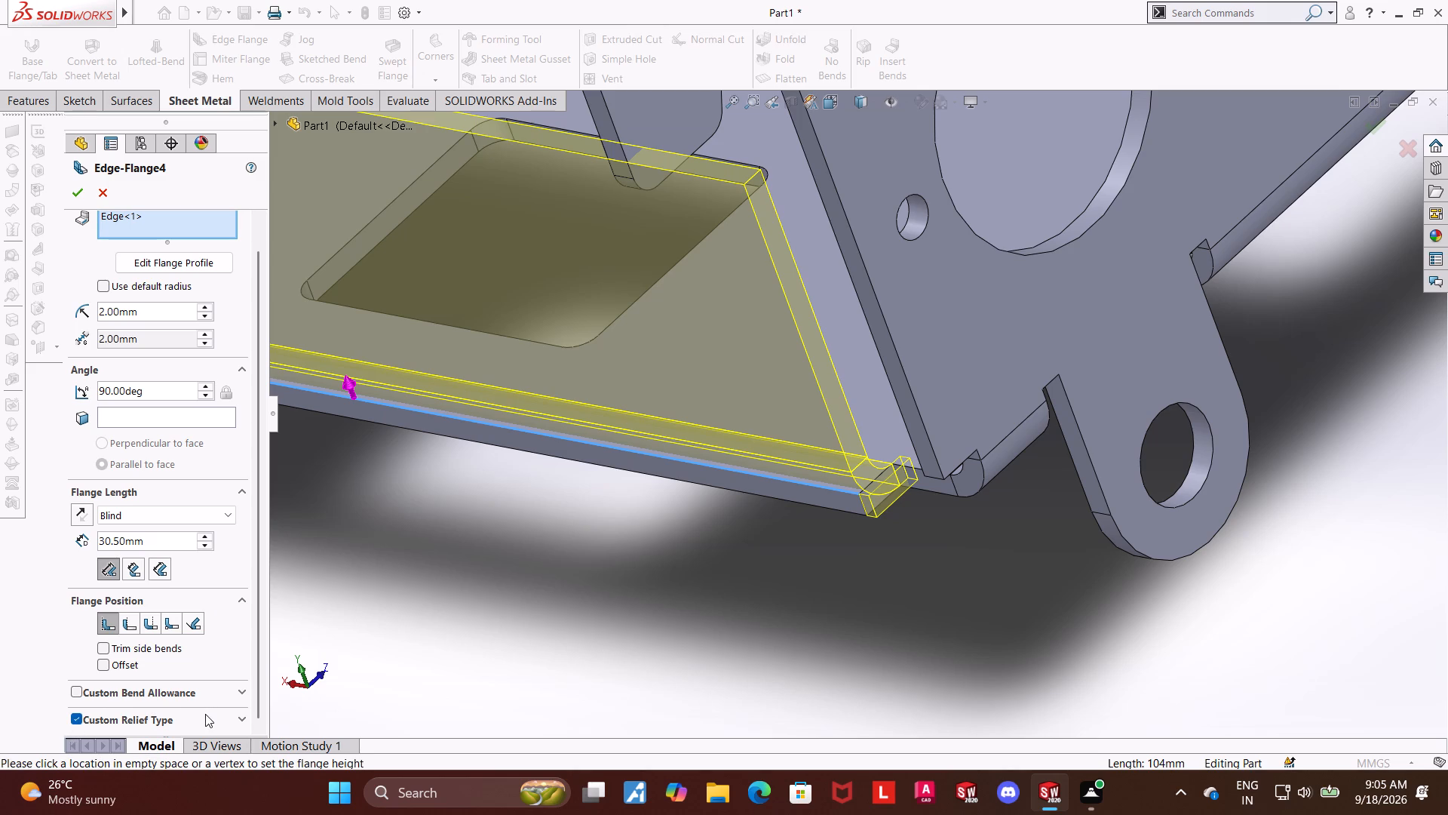
pyautogui.scroll(-3, 210, 712)
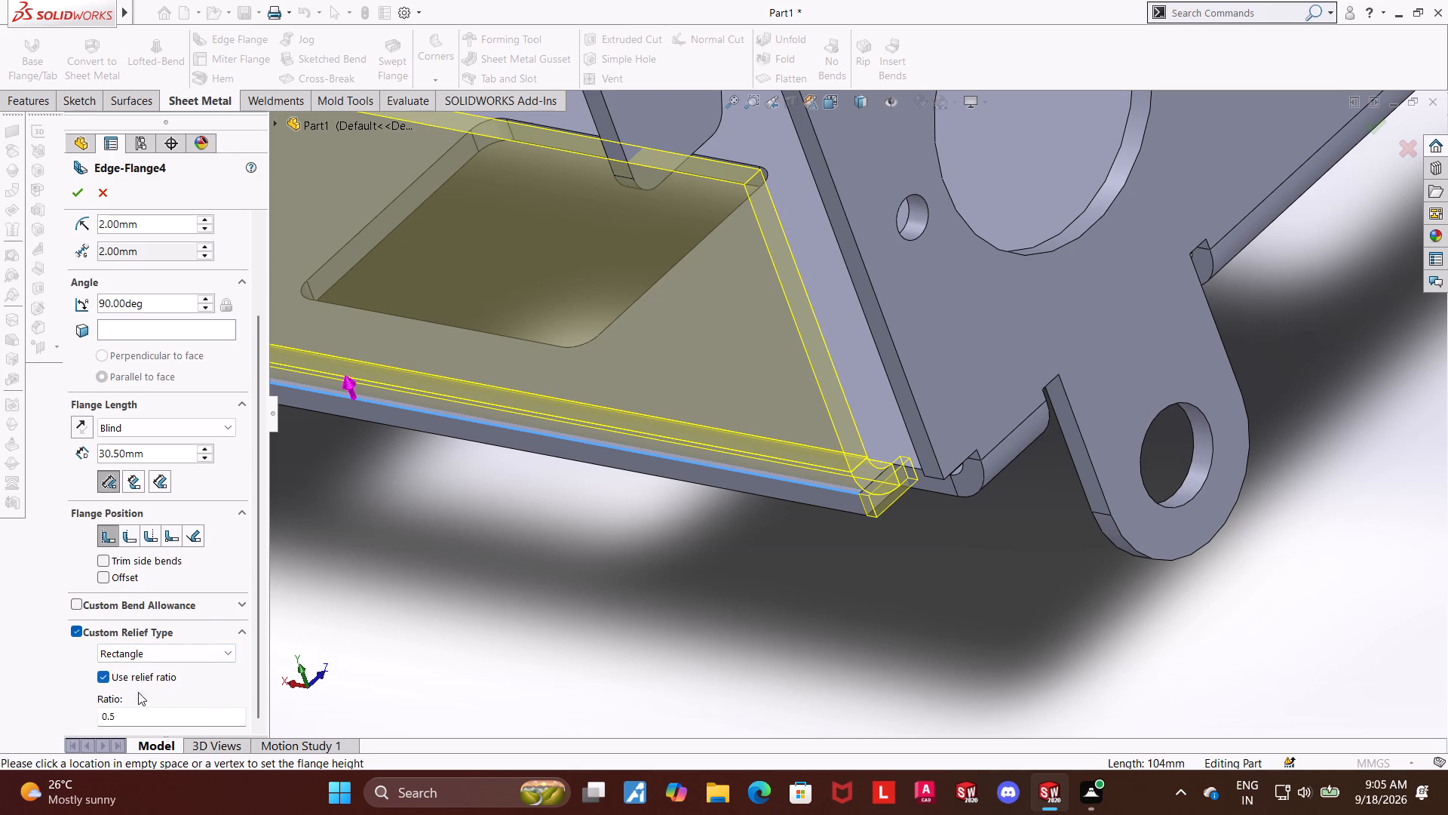
pyautogui.scroll(-4, 147, 687)
pyautogui.click(101, 676)
pyautogui.scroll(-3, 146, 694)
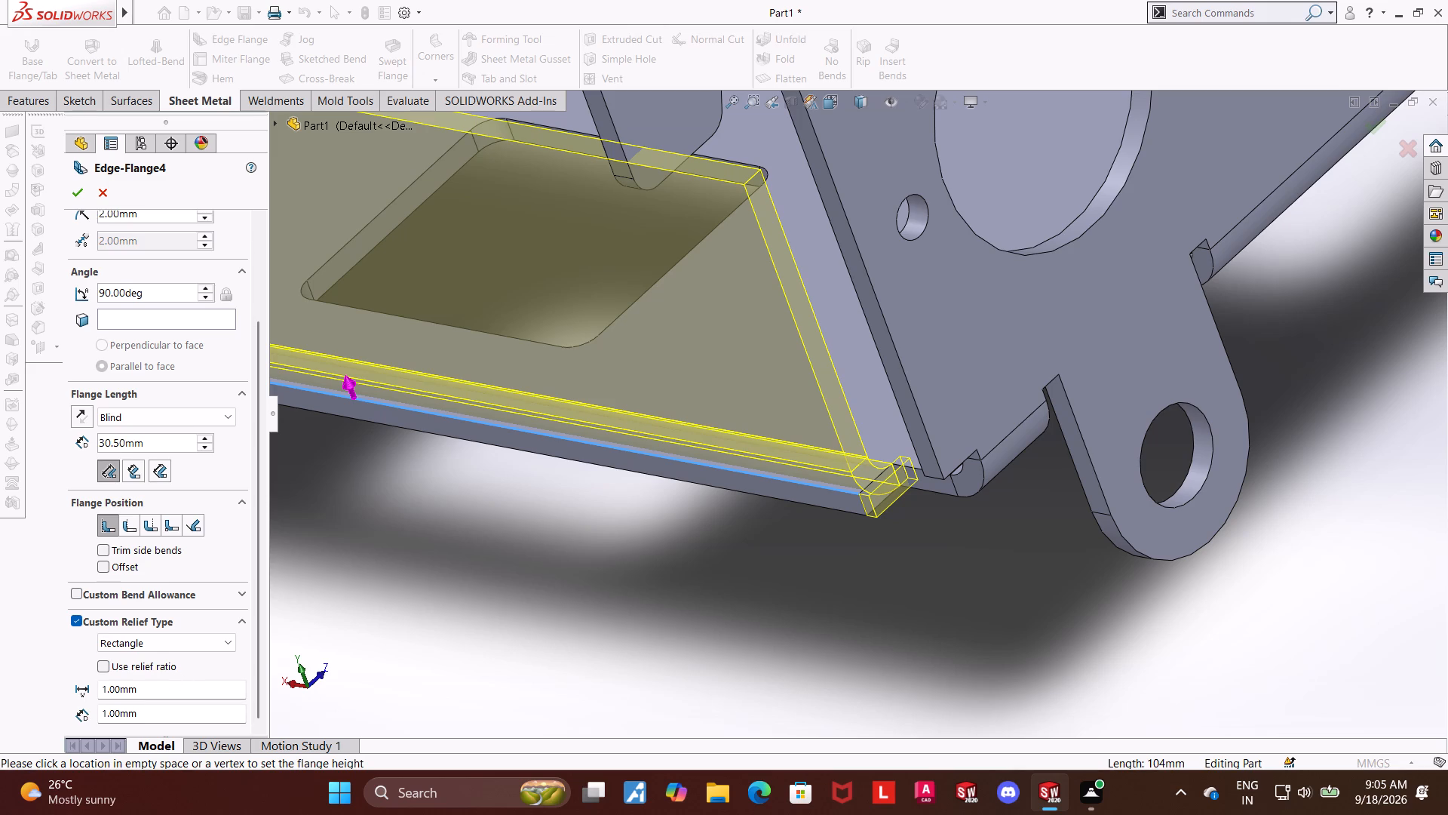
# Set the rectangular relief to 2 mm width and 0 mm depth.
pyautogui.moveTo(173, 689); pyautogui.dragTo(20, 691)
pyautogui.press('2')
pyautogui.press('Return')
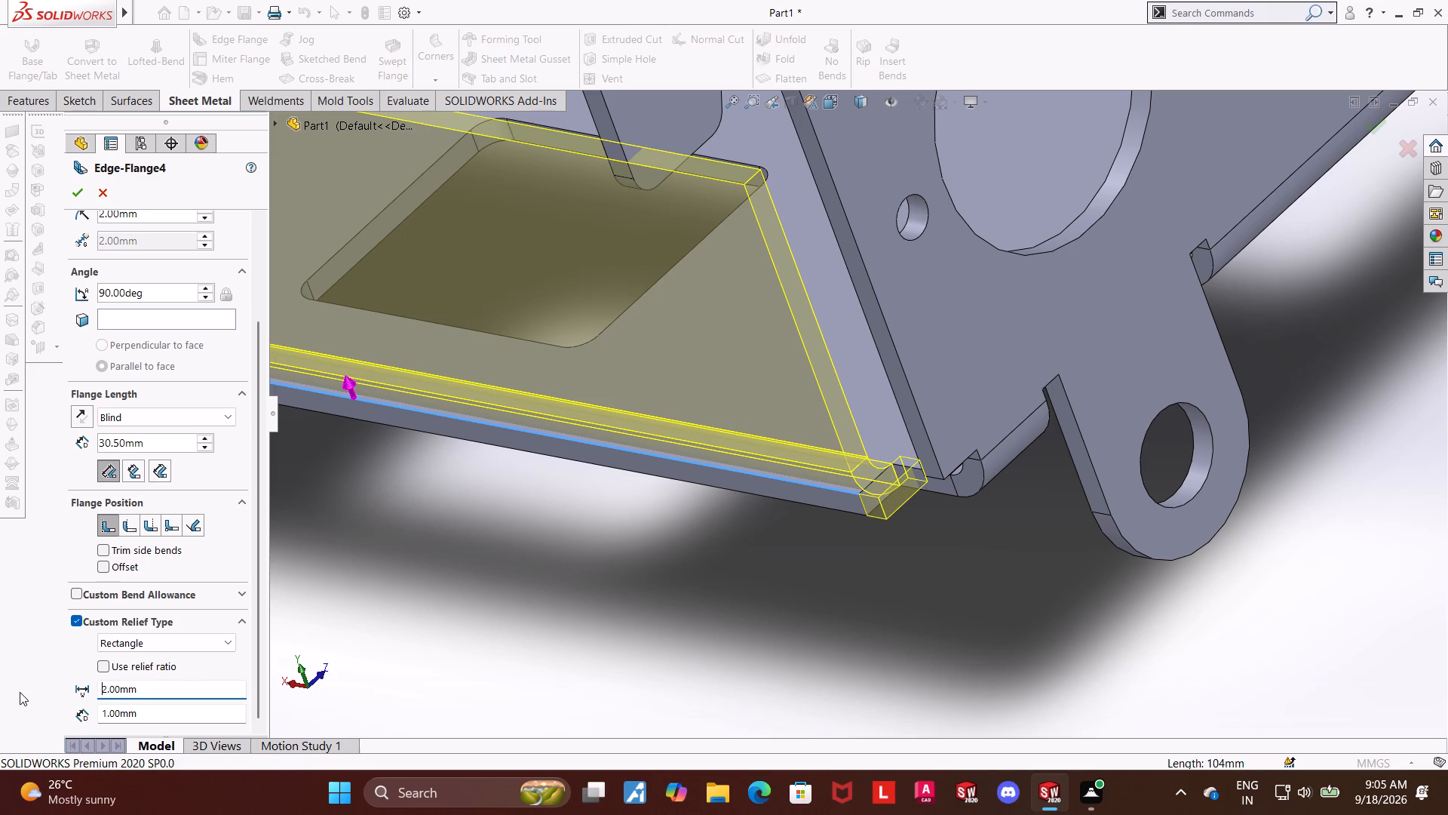
pyautogui.moveTo(162, 715); pyautogui.dragTo(7, 711)
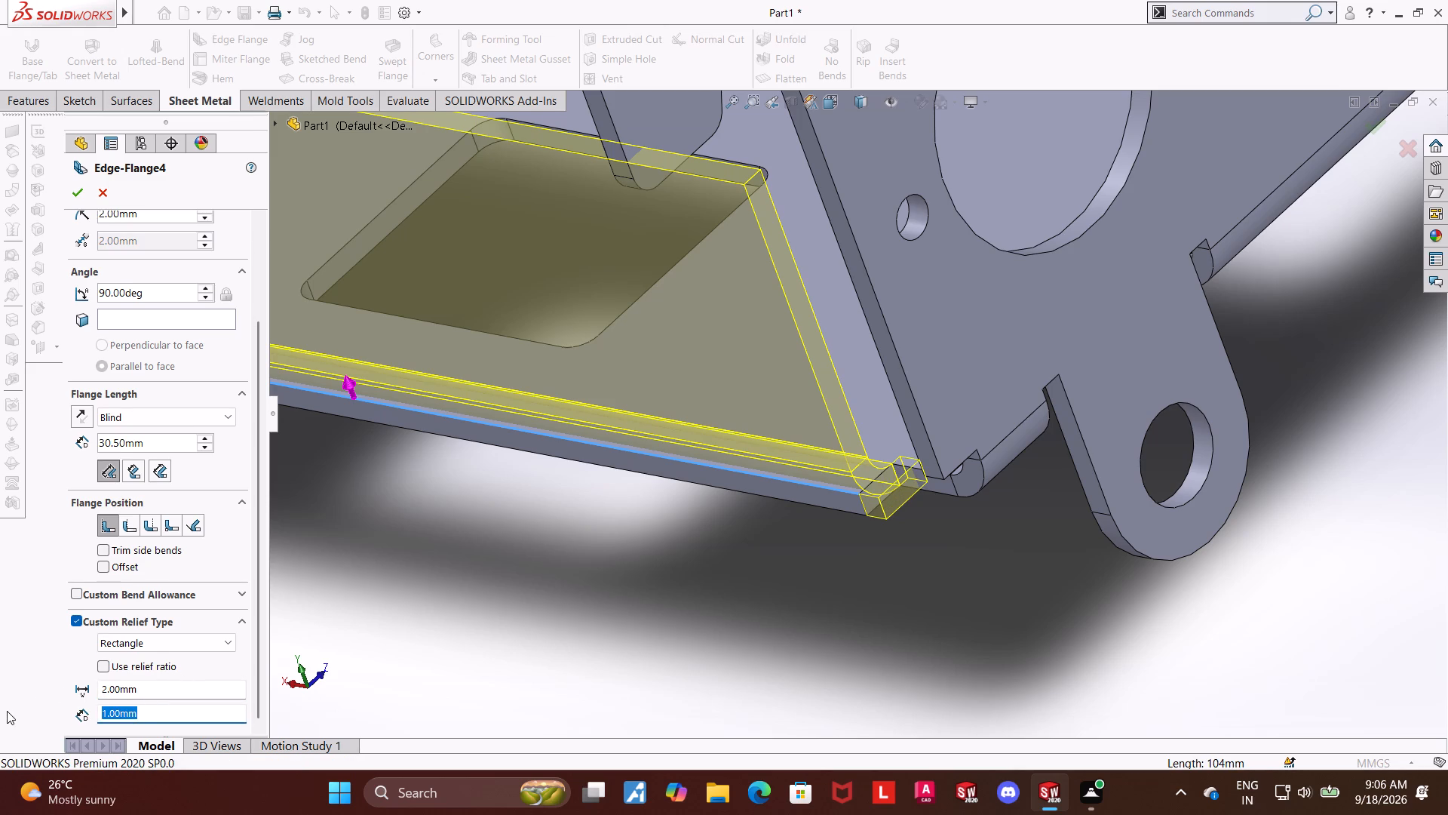
pyautogui.press('0')
pyautogui.press('Return')
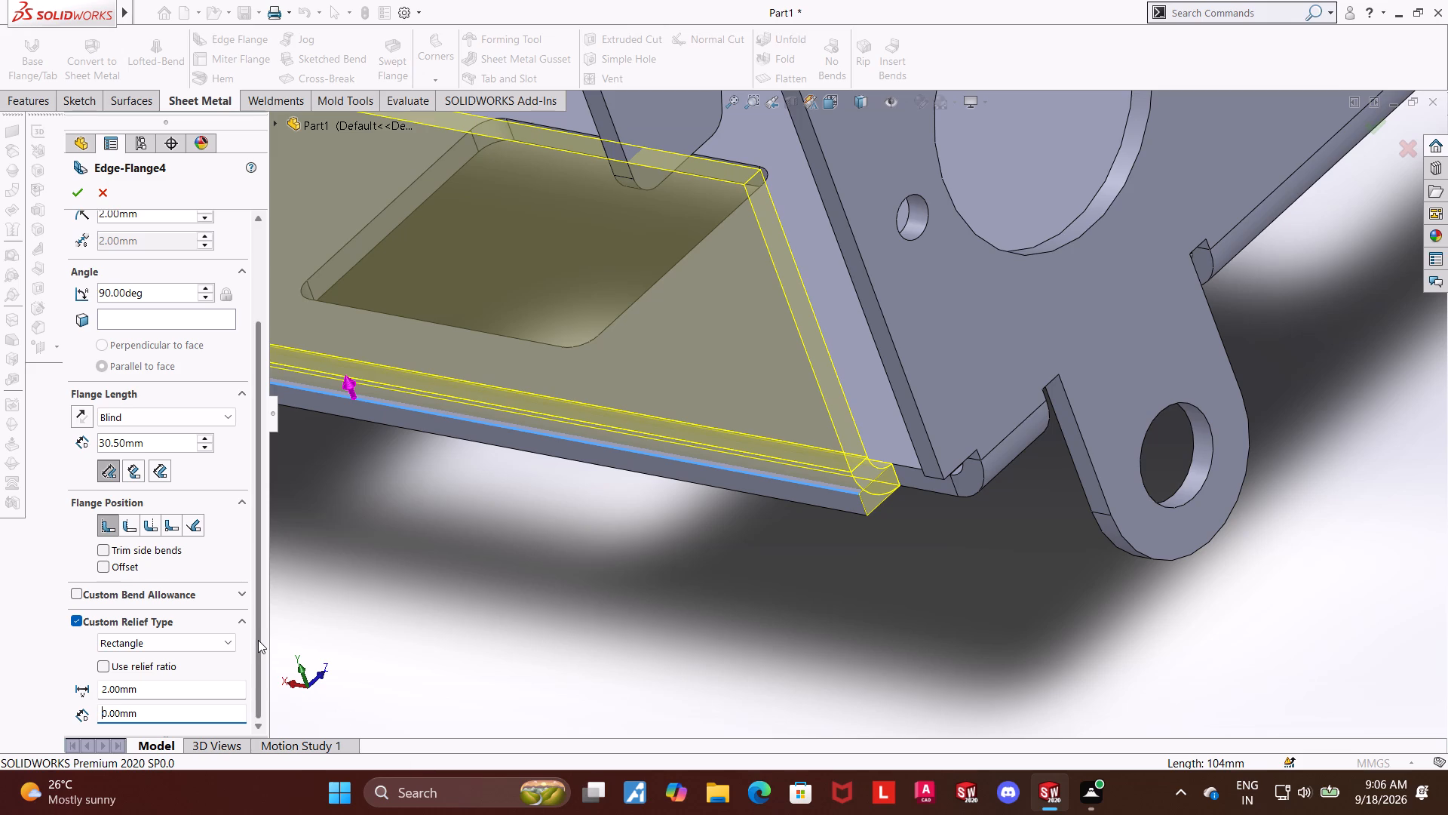
pyautogui.moveTo(258, 640); pyautogui.dragTo(247, 459)
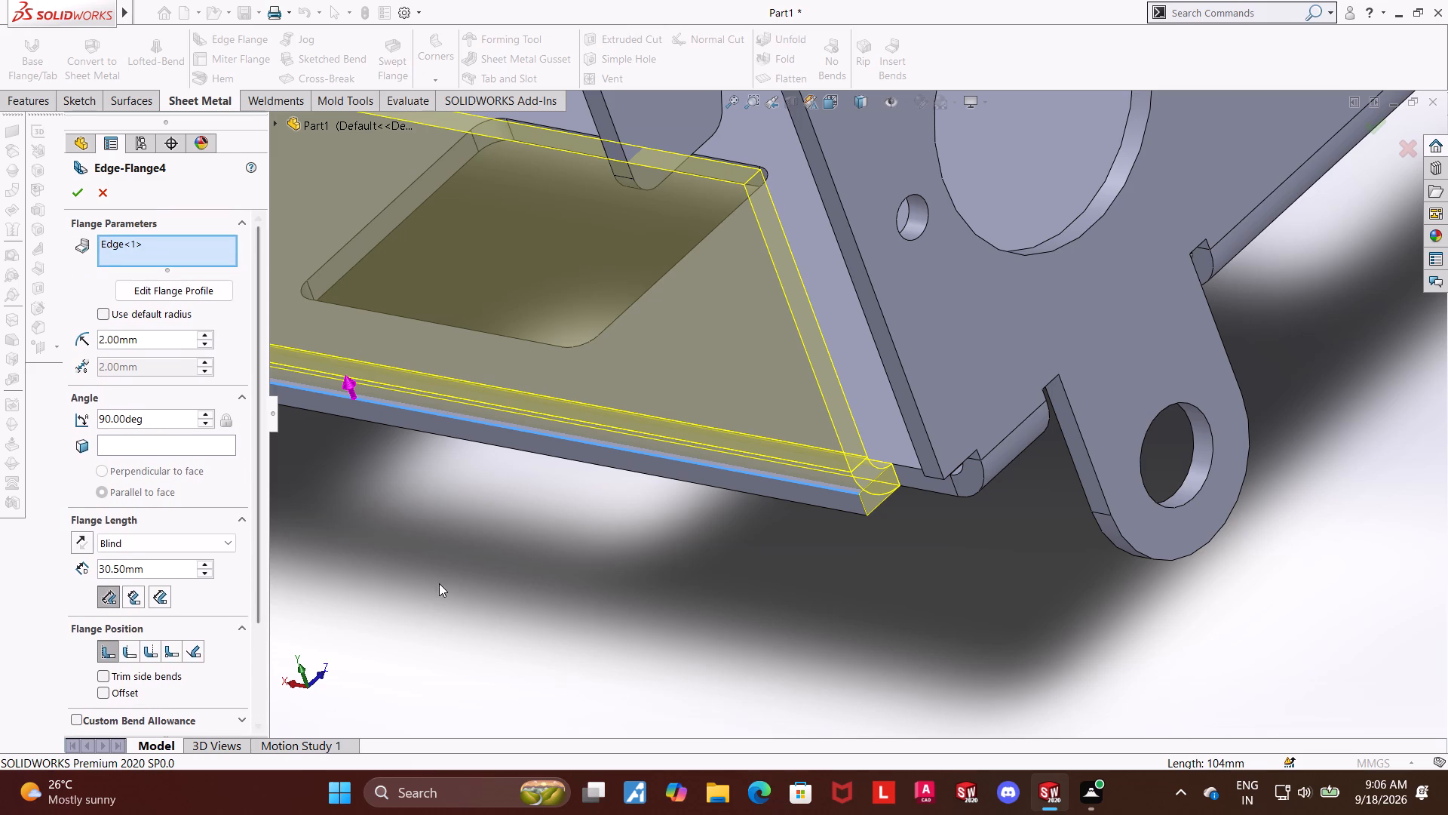
# In the Back view, shorten the new edge flange to a blind length of 18.5 mm.
pyautogui.moveTo(446, 577); pyautogui.dragTo(488, 540, button='middle')
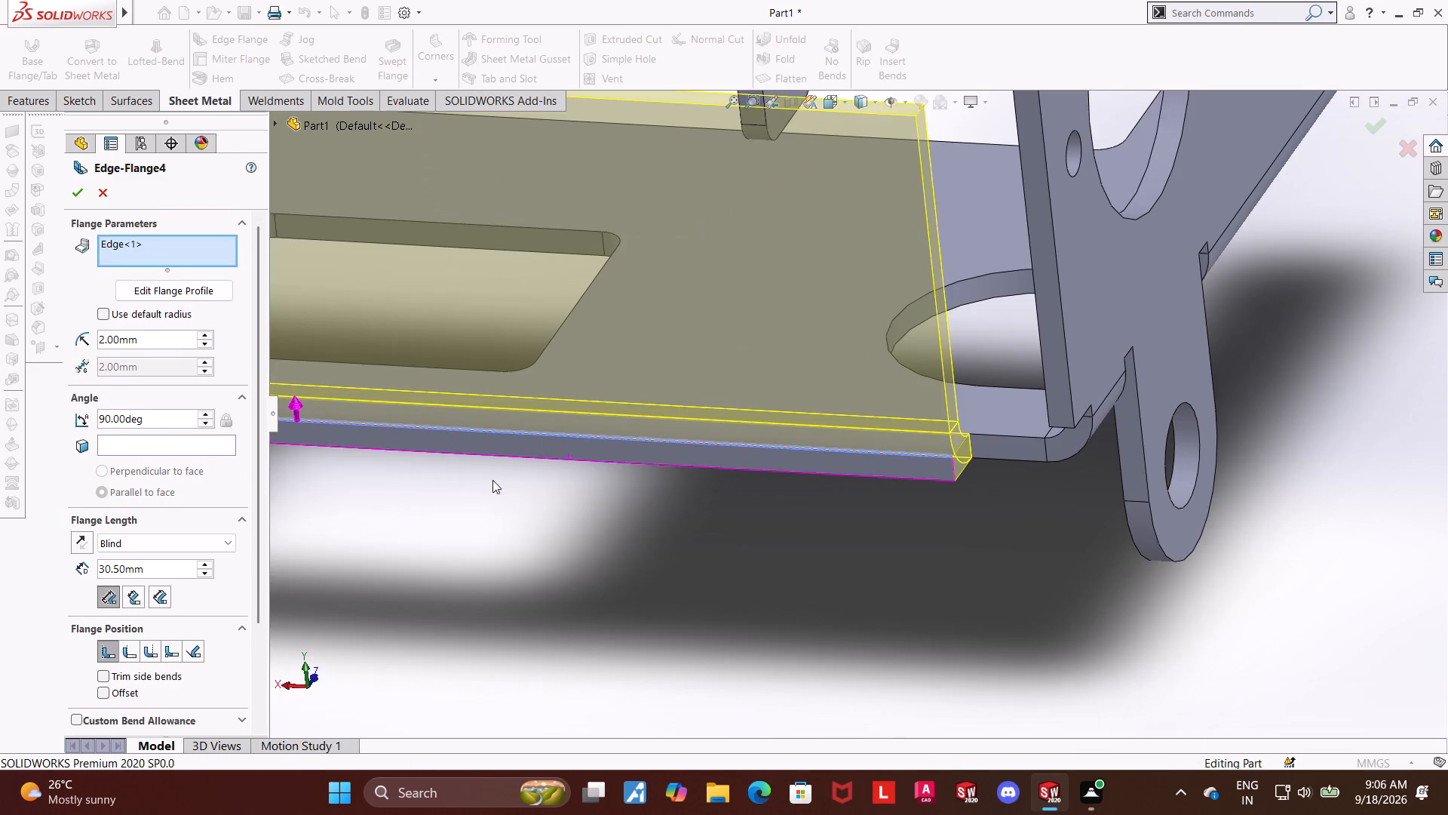
pyautogui.click(829, 103)
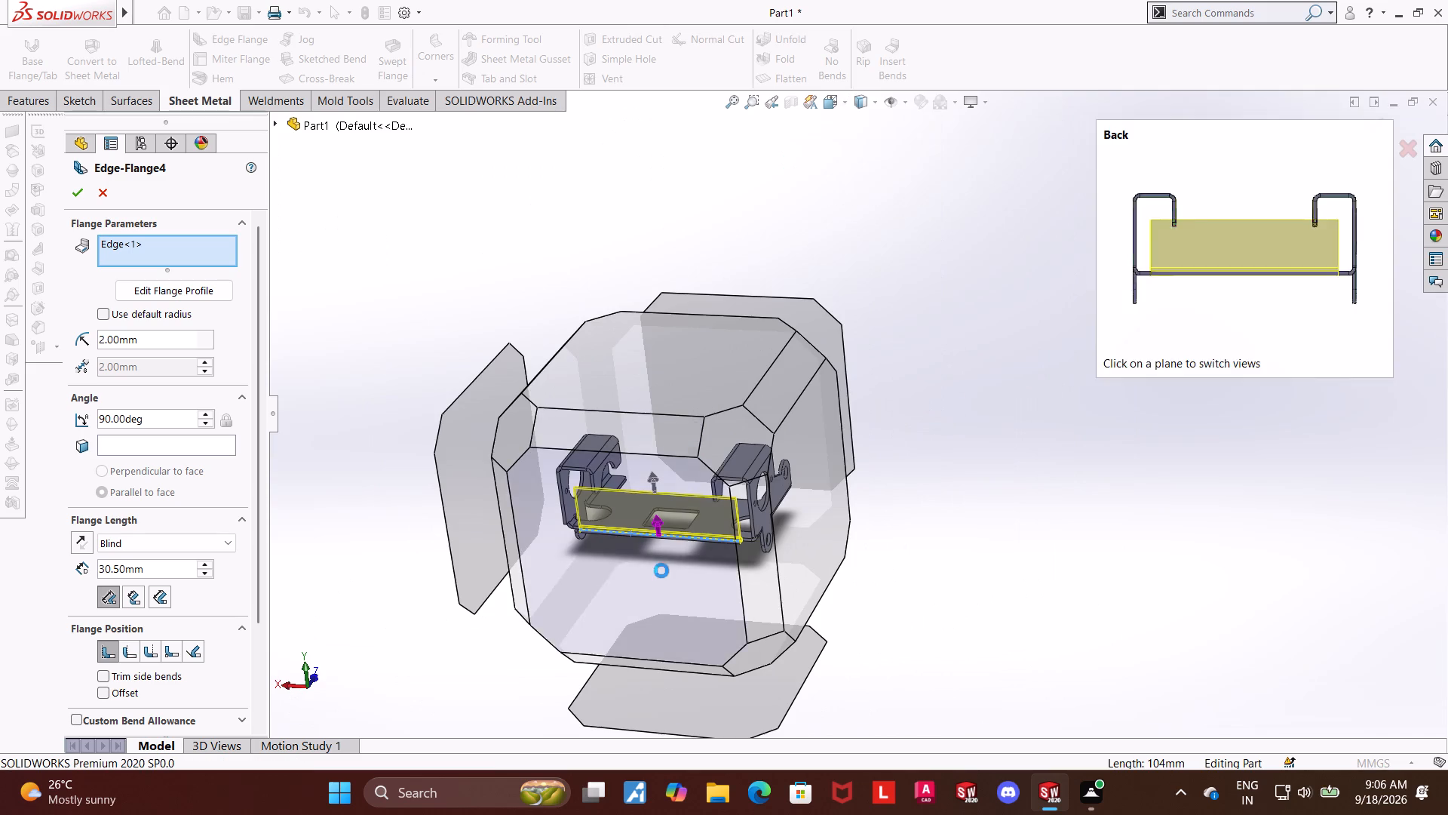
pyautogui.click(661, 571)
pyautogui.scroll(-1, 1117, 245)
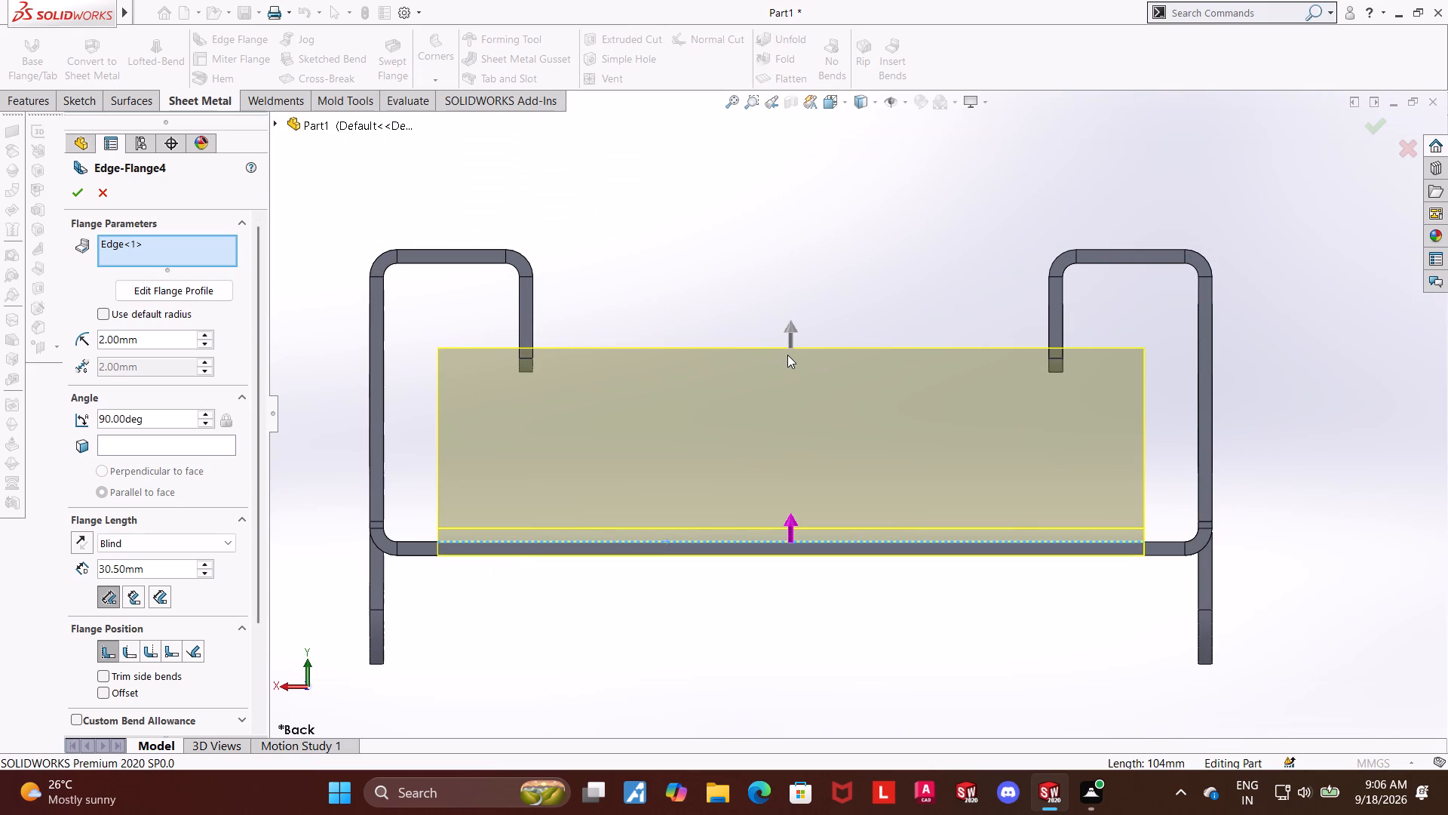
pyautogui.moveTo(790, 347); pyautogui.dragTo(789, 406)
pyautogui.click(786, 329)
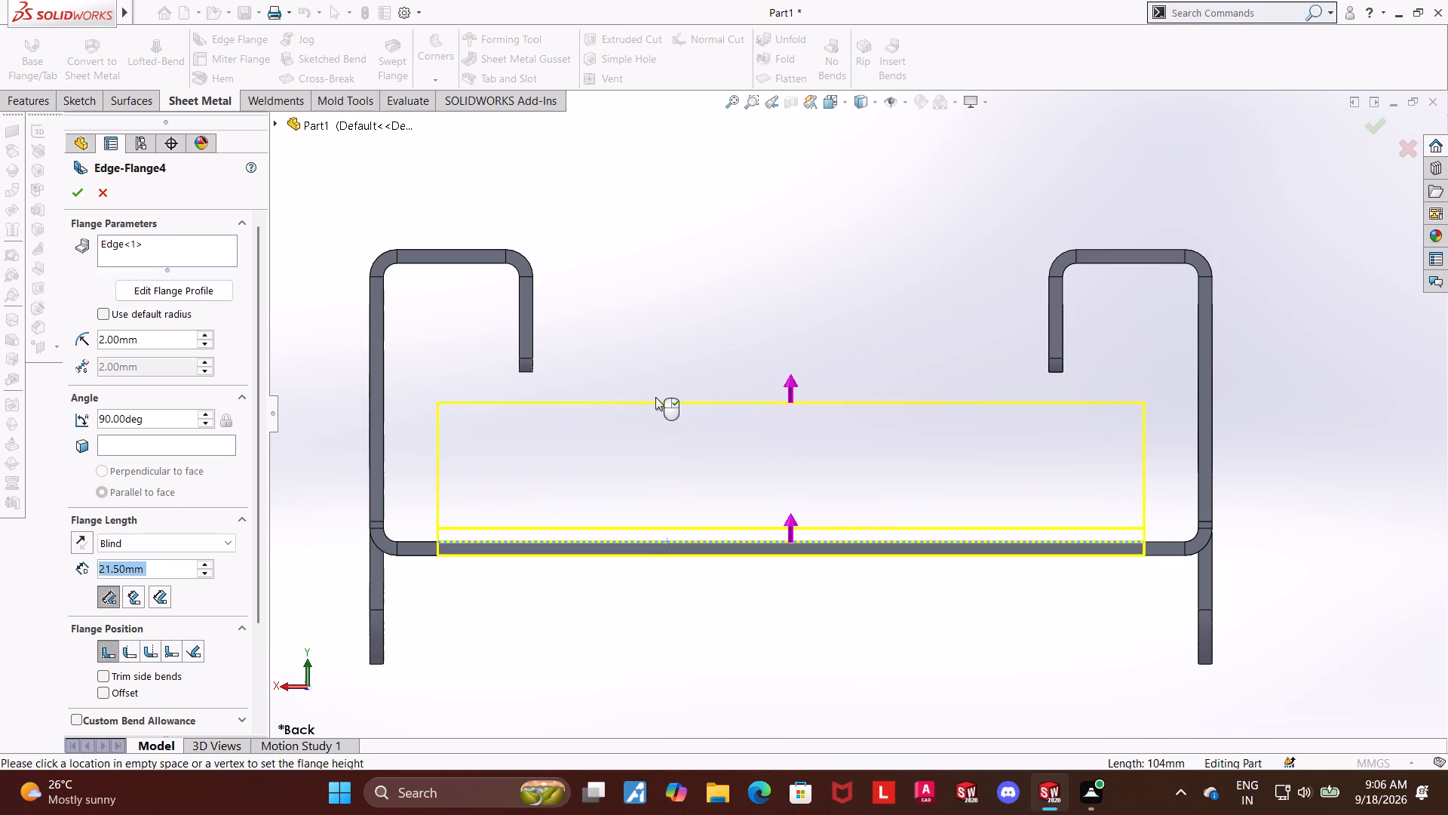
pyautogui.click(674, 417)
pyautogui.scroll(-4, 238, 610)
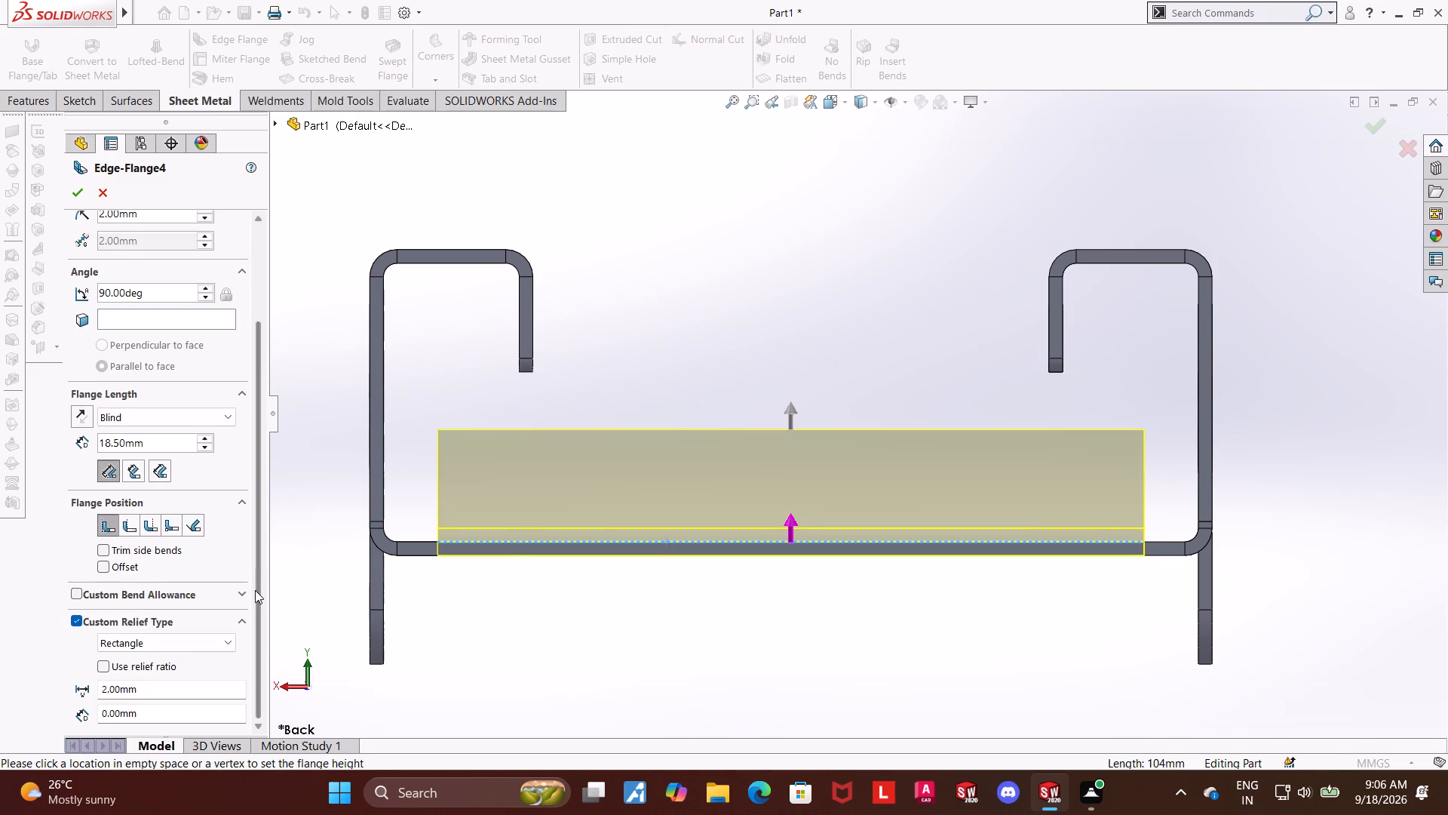
pyautogui.moveTo(261, 405); pyautogui.dragTo(262, 283)
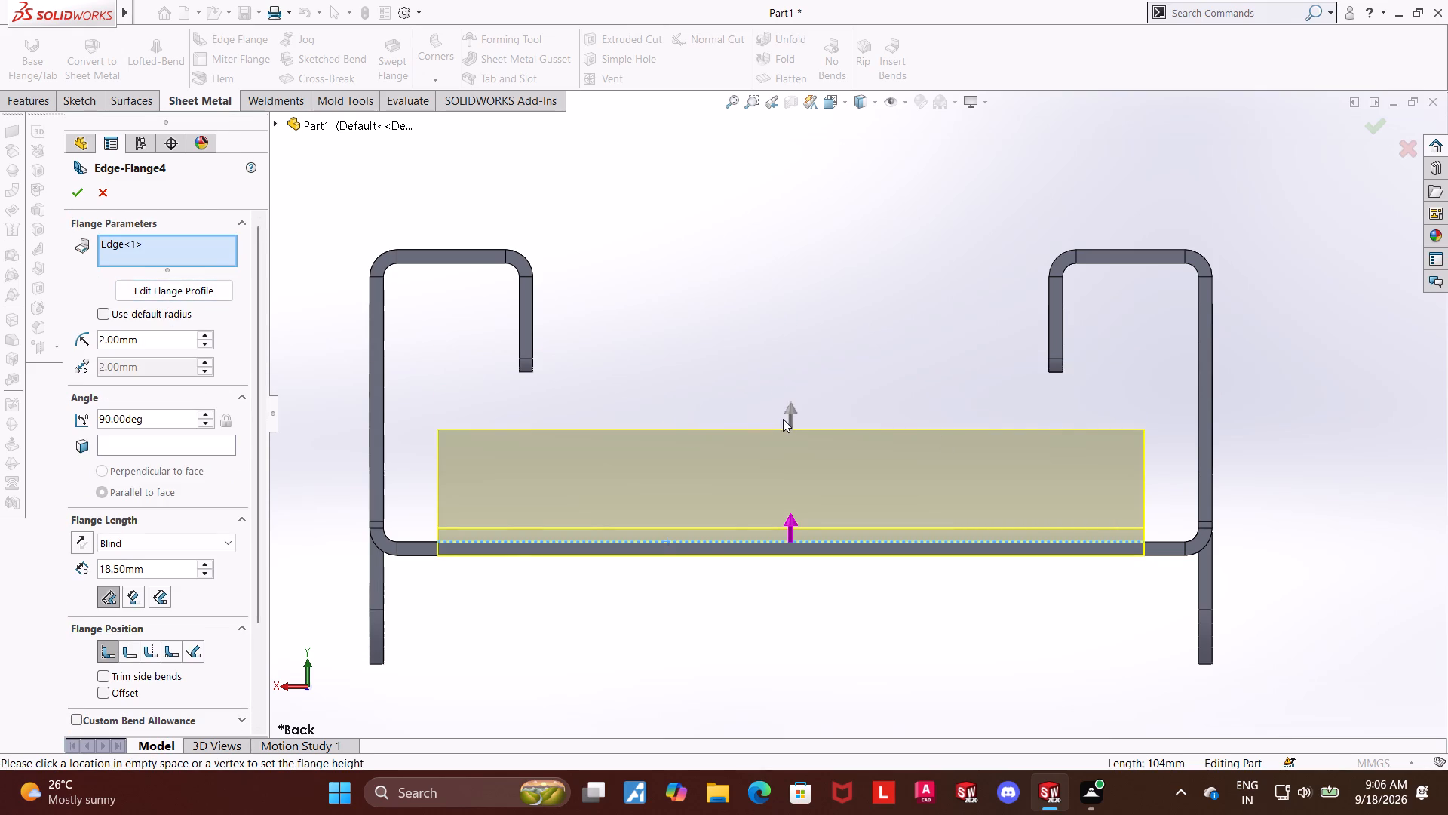
pyautogui.moveTo(792, 417); pyautogui.dragTo(789, 275)
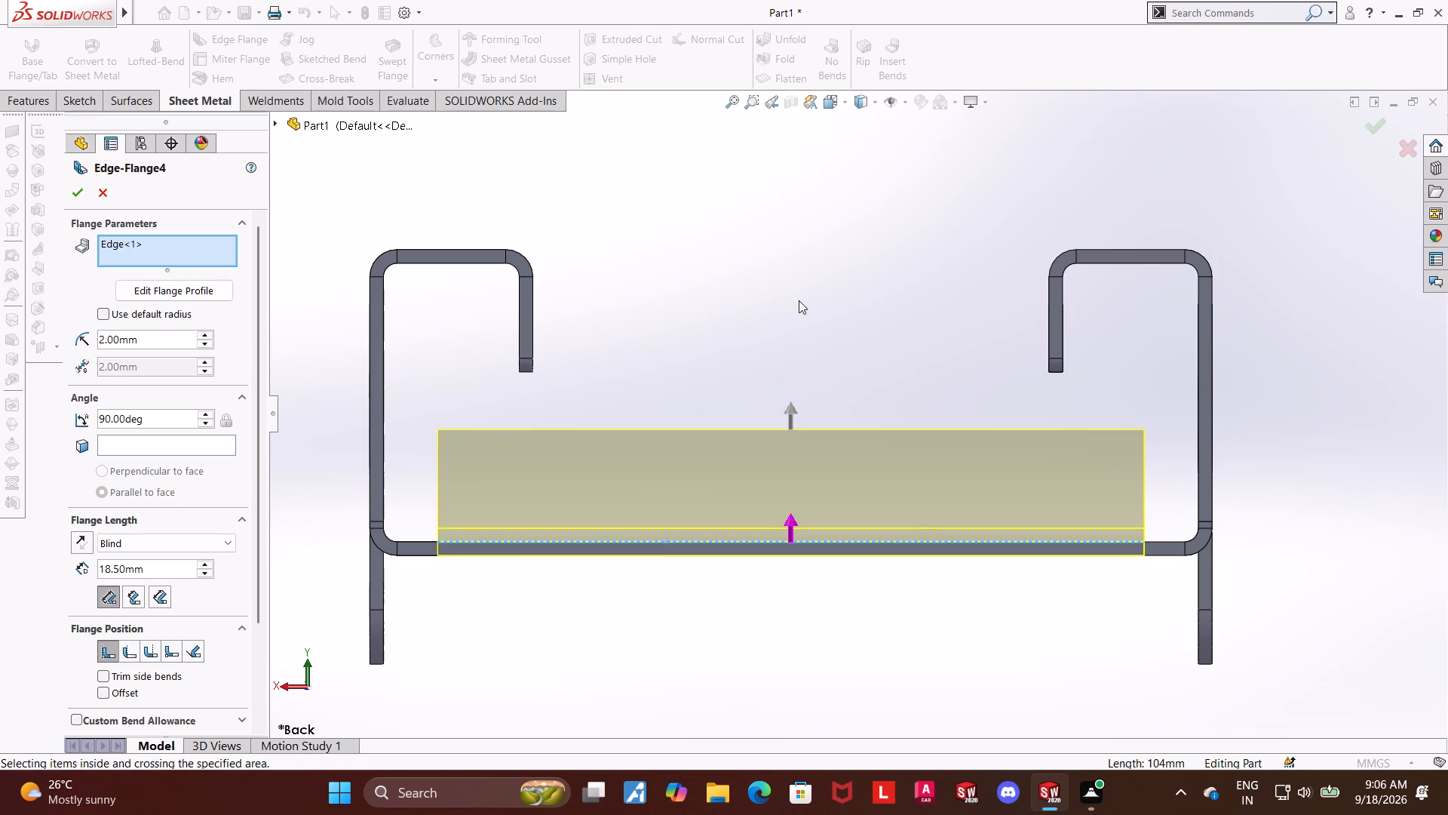
pyautogui.click(799, 301)
pyautogui.moveTo(785, 445); pyautogui.dragTo(787, 385)
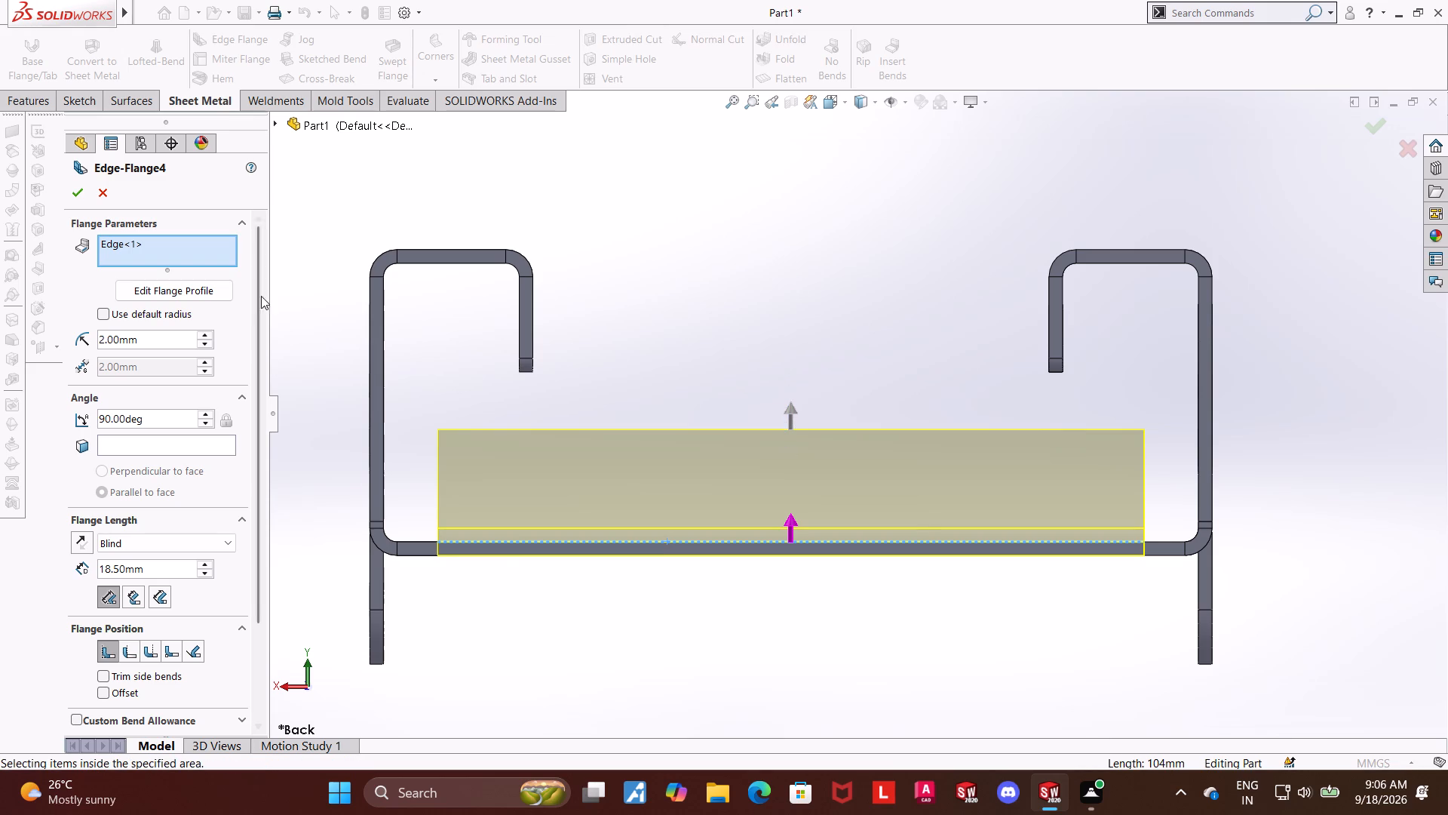
# Open the new flange's profile sketch for editing and trim away its upper horizontal line.
pyautogui.click(197, 288)
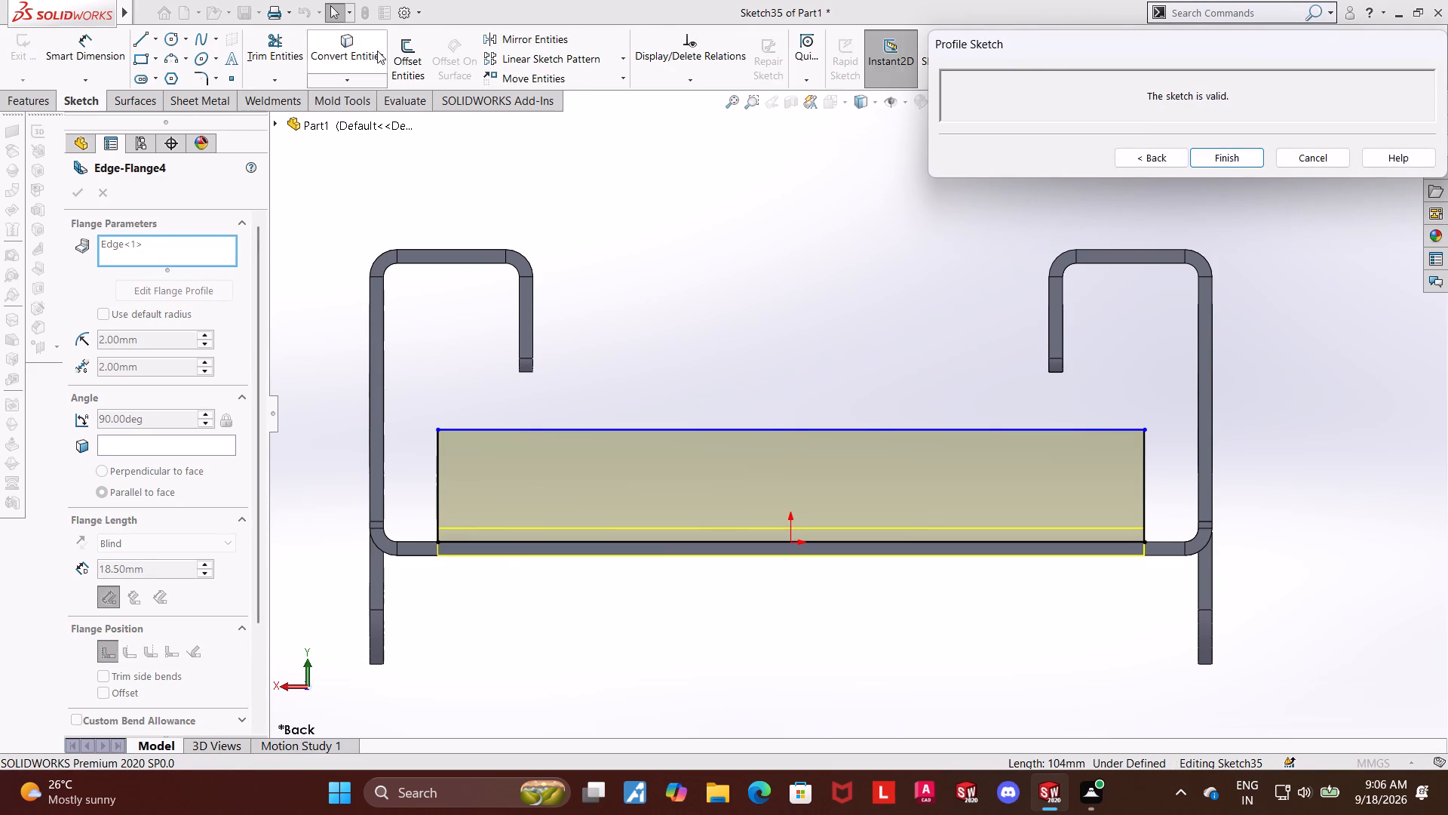
pyautogui.click(273, 44)
pyautogui.moveTo(698, 380); pyautogui.dragTo(669, 482)
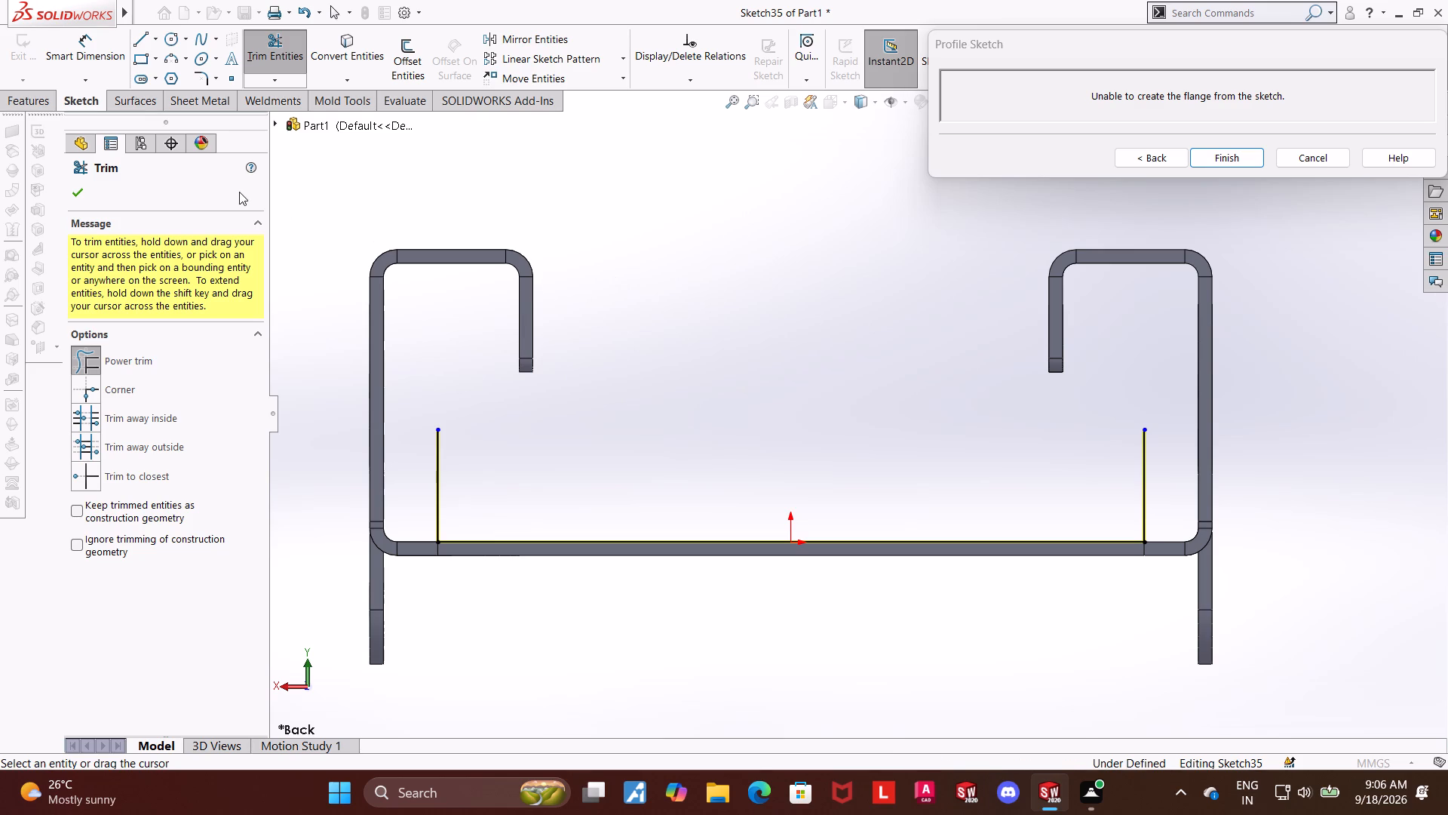
# Offset the +X side hook's inner top edge, both inner corner arcs and inner lip edge by 0.1 mm, reversed toward the hook's inside.
pyautogui.click(402, 48)
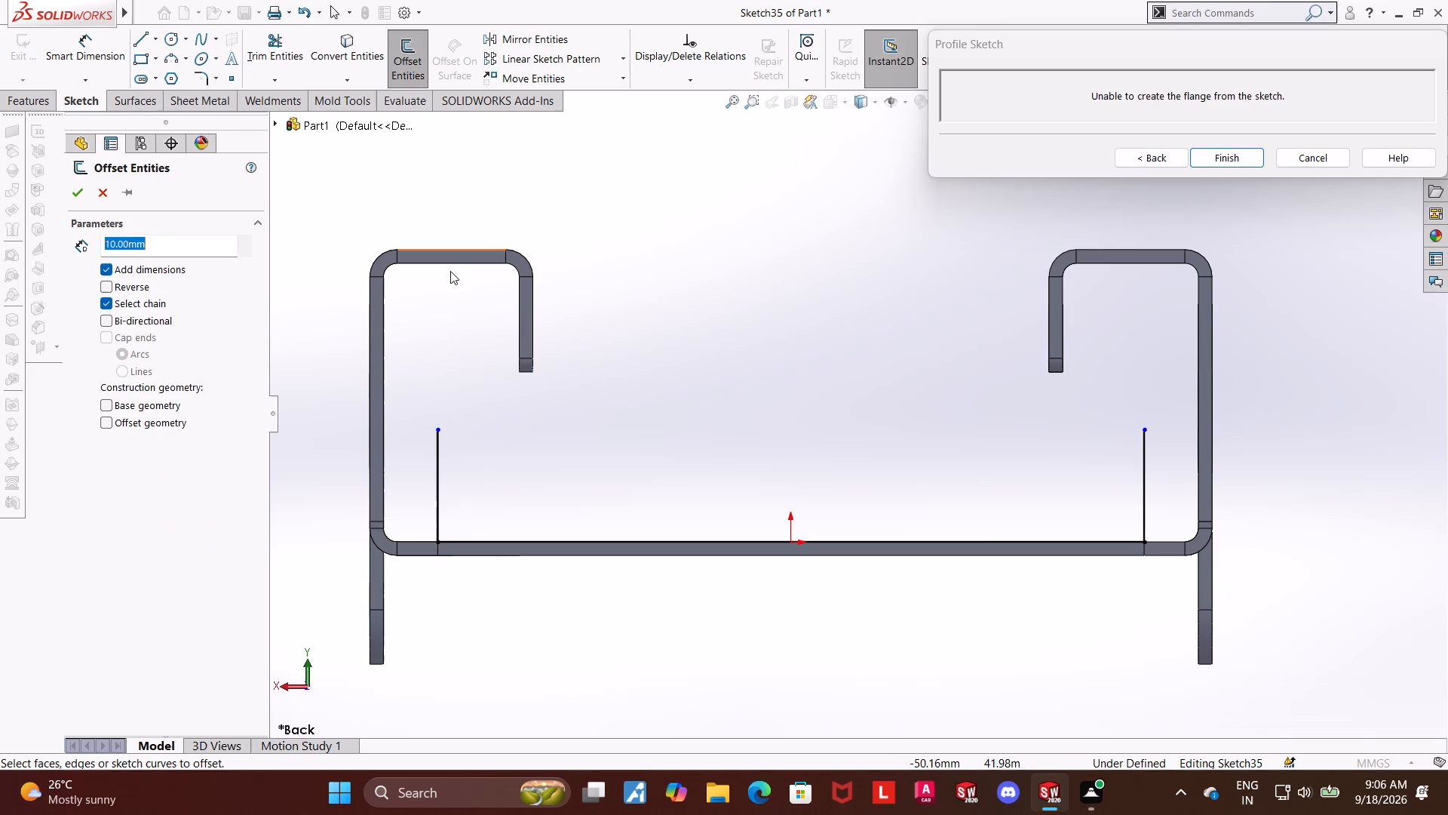
pyautogui.click(453, 263)
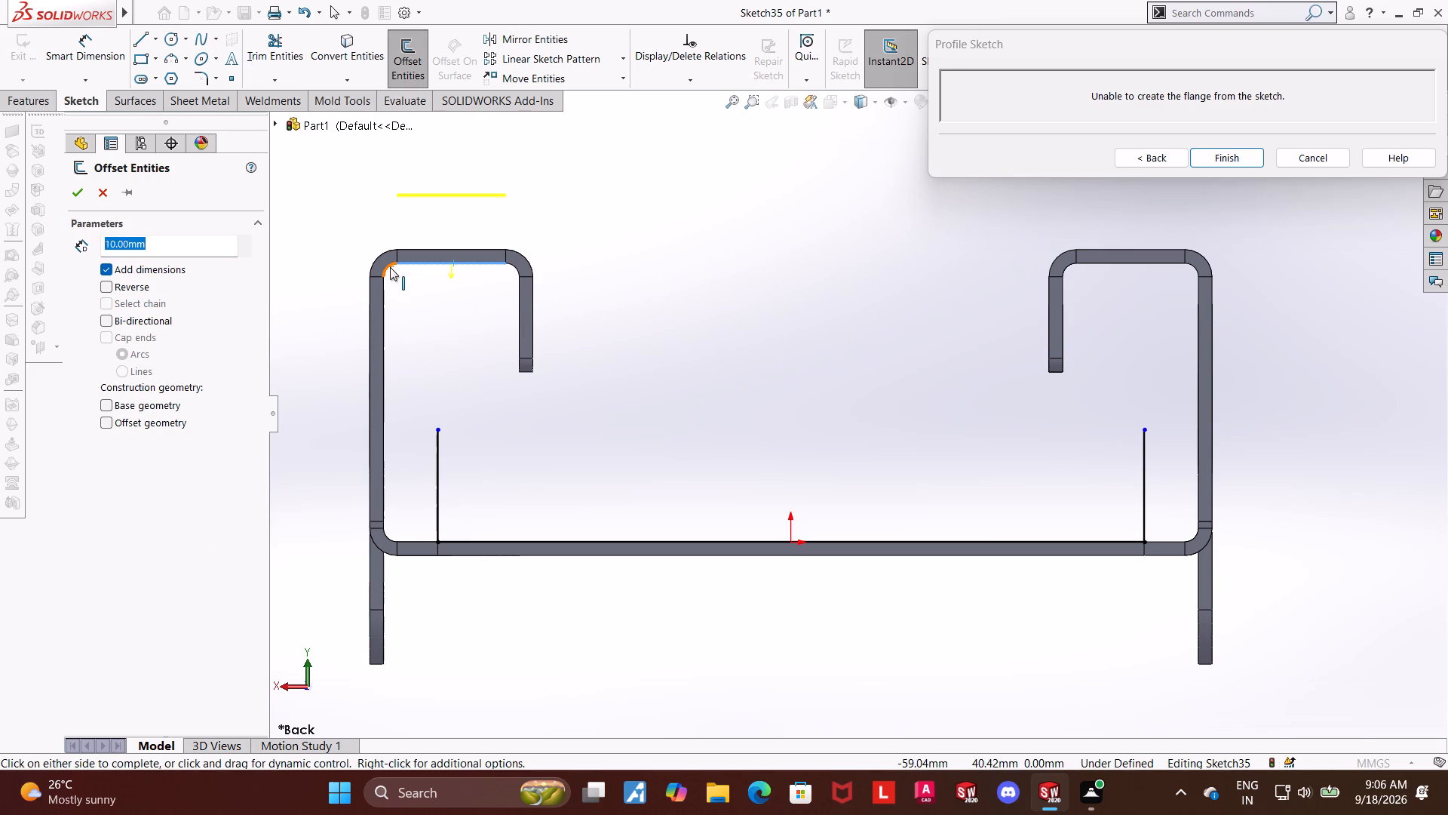
pyautogui.click(390, 267)
pyautogui.click(516, 269)
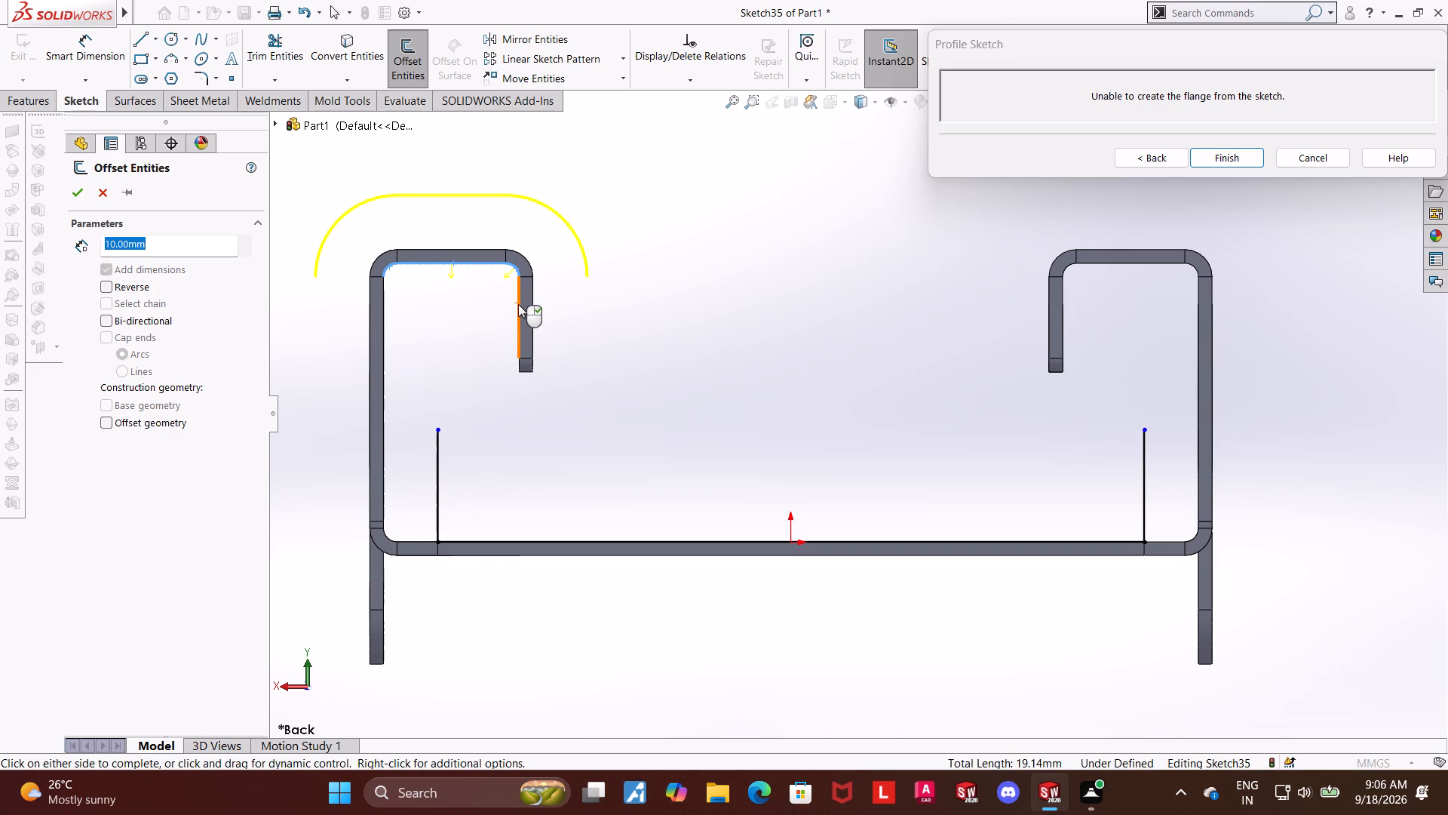
pyautogui.doubleClick(518, 304)
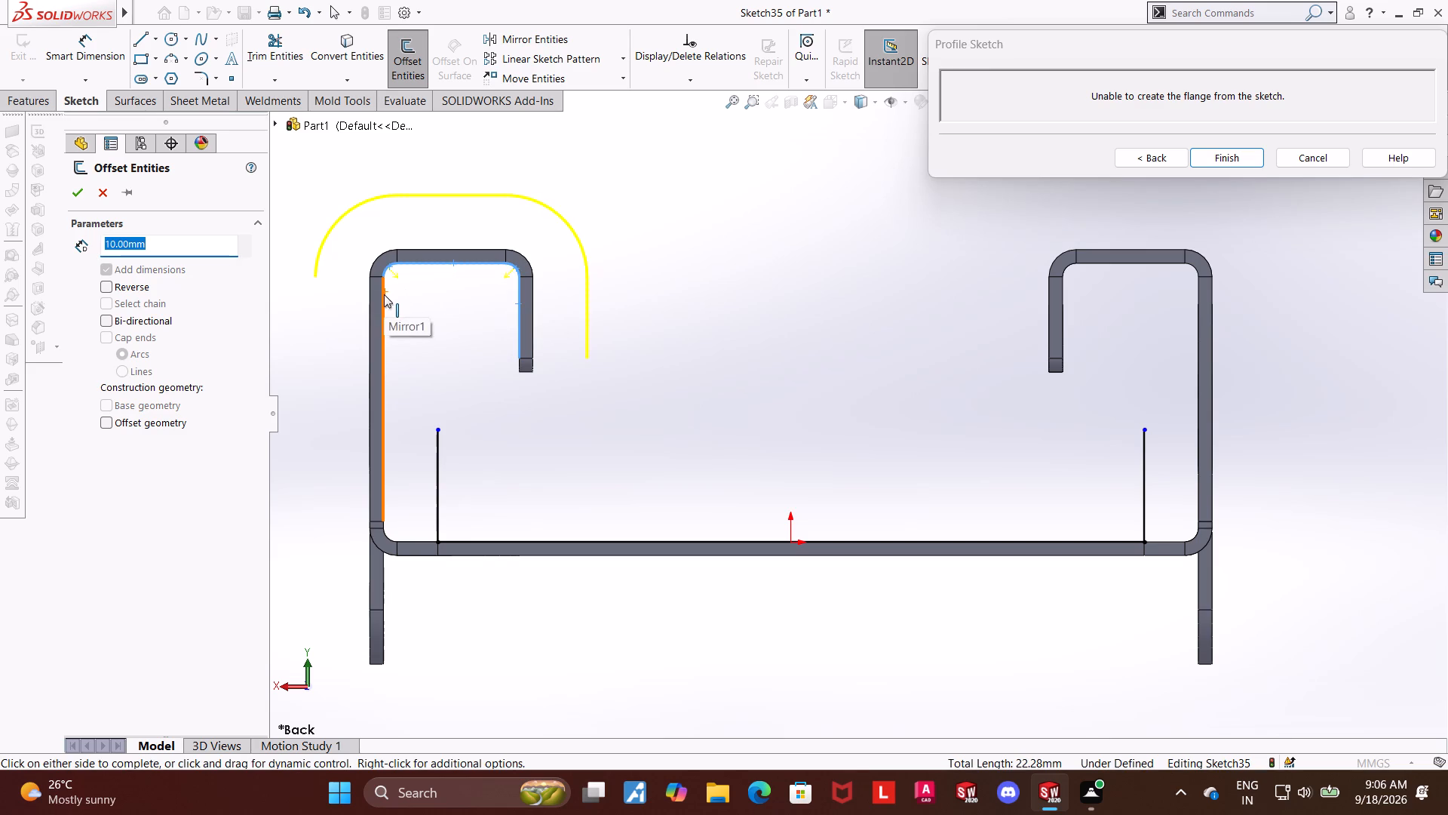
pyautogui.scroll(-2, 459, 291)
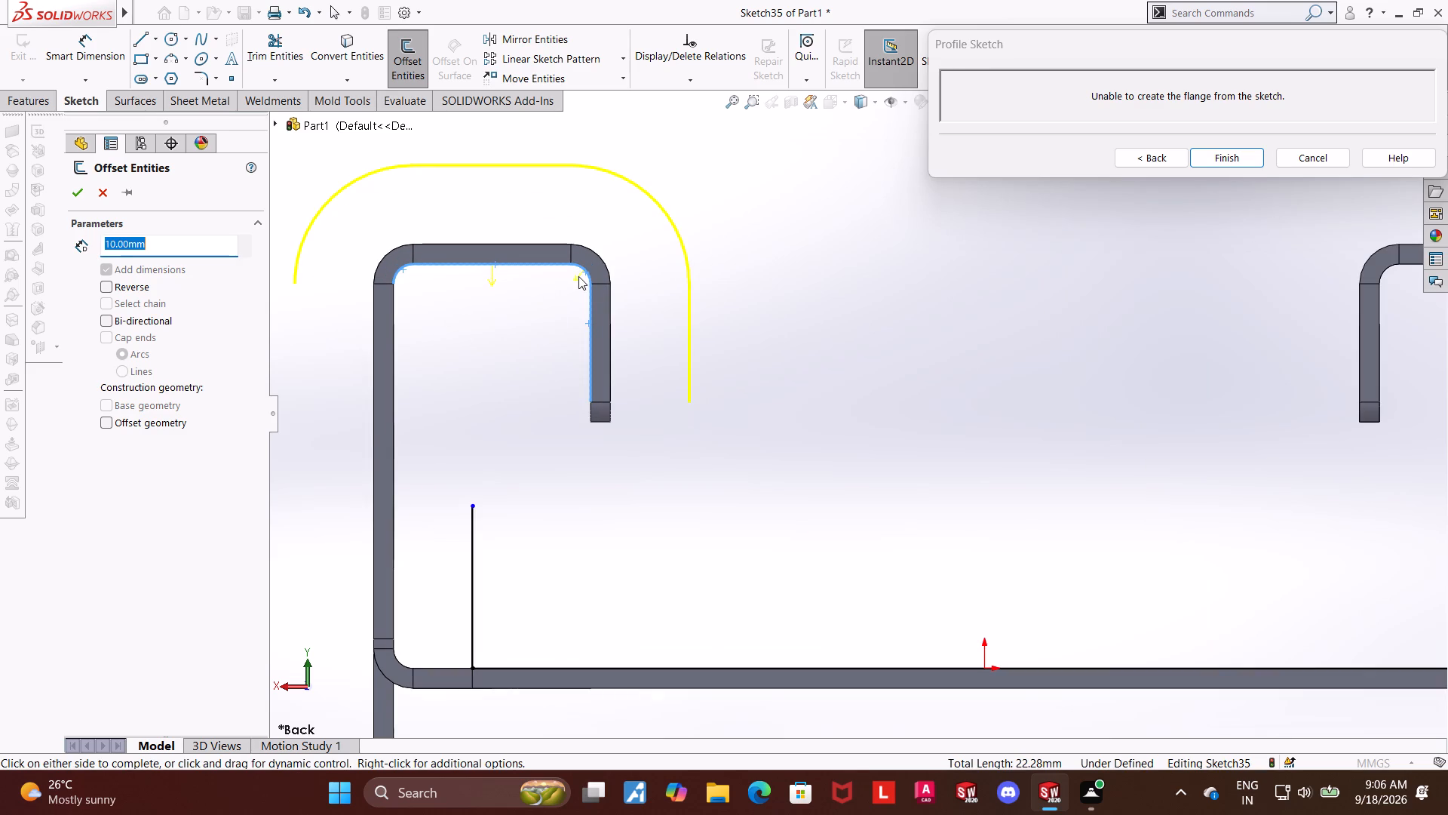
pyautogui.scroll(-1, 594, 294)
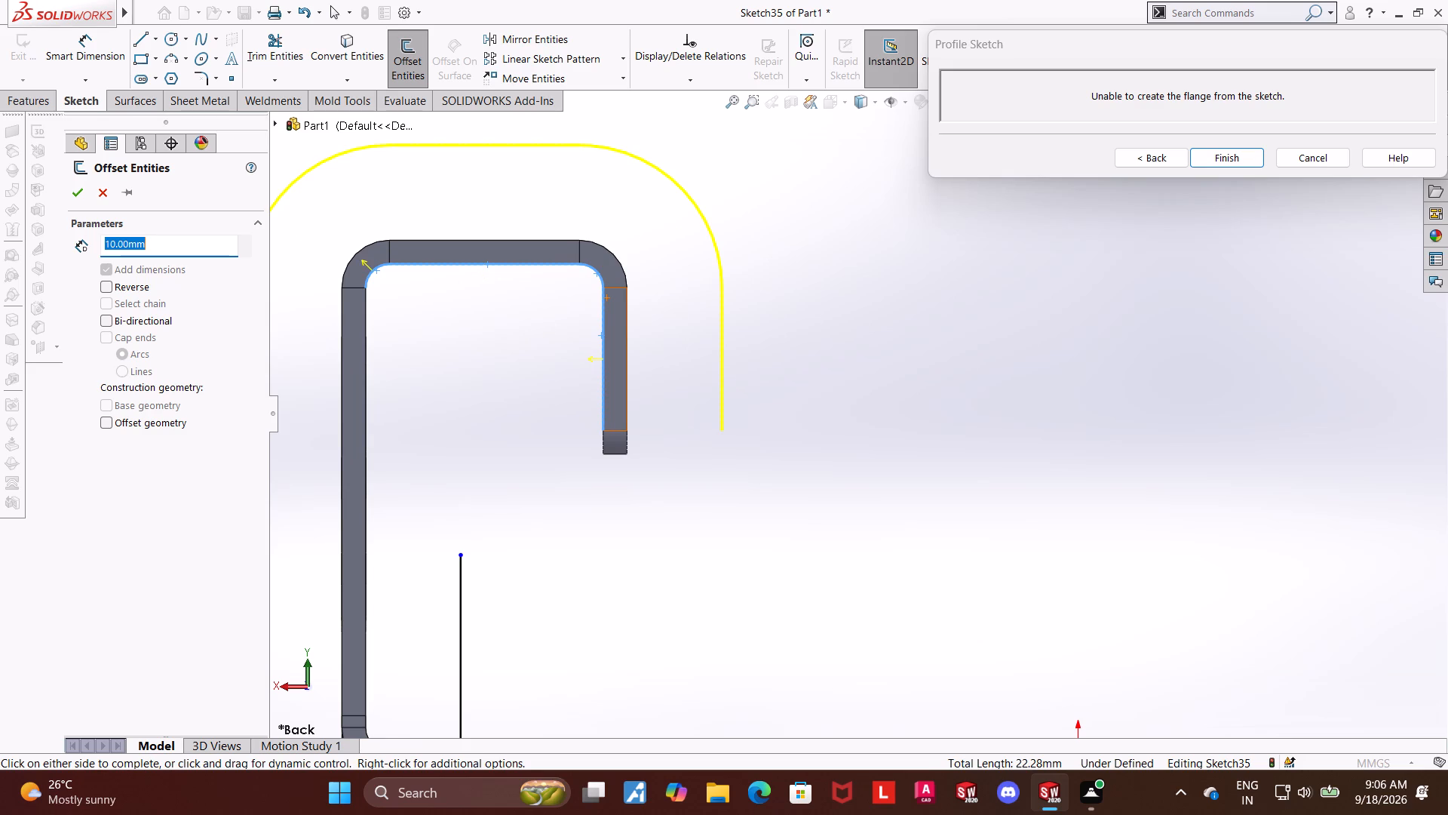
pyautogui.write('0.1')
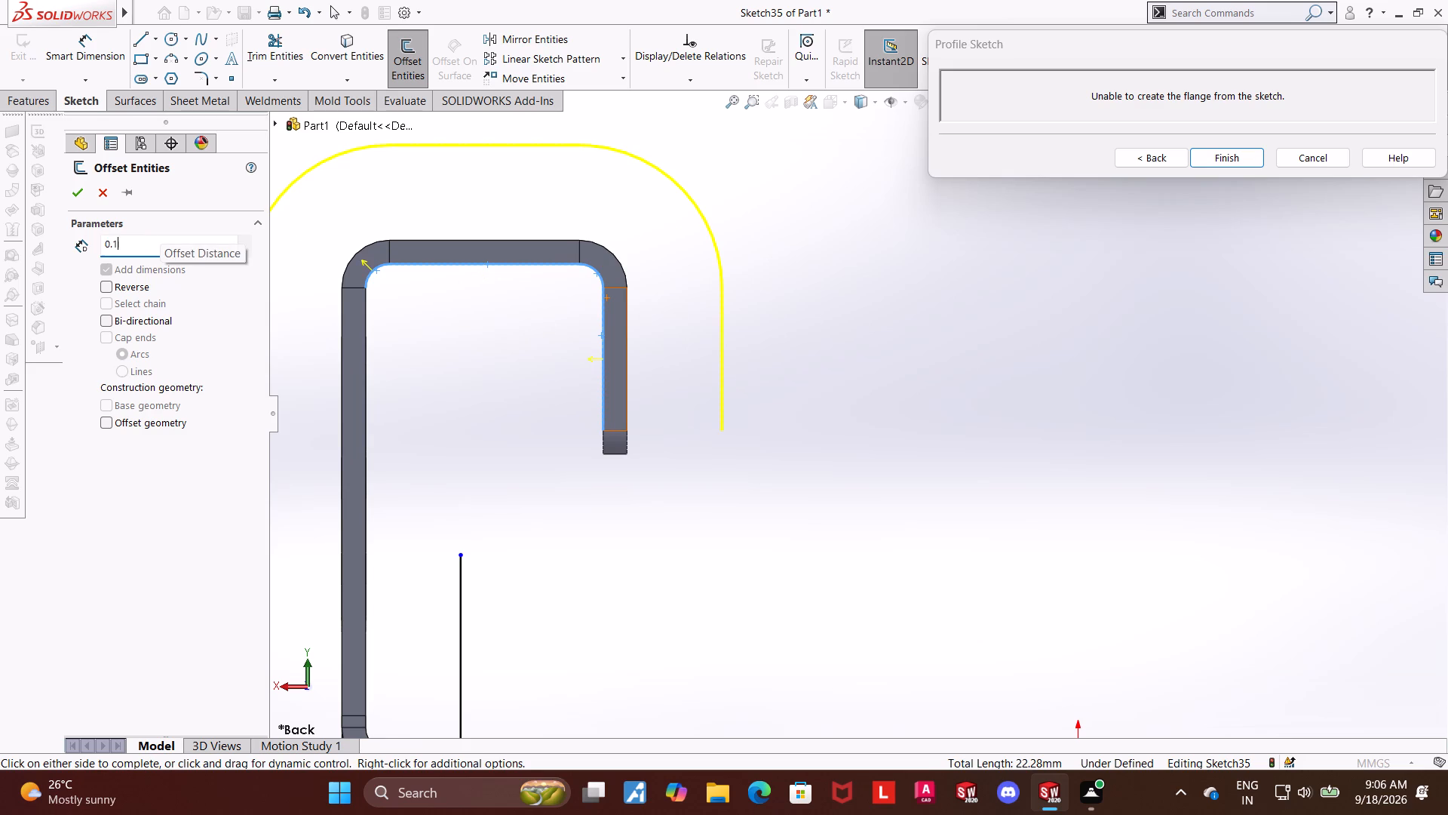
pyautogui.press('Return')
pyautogui.click(104, 281)
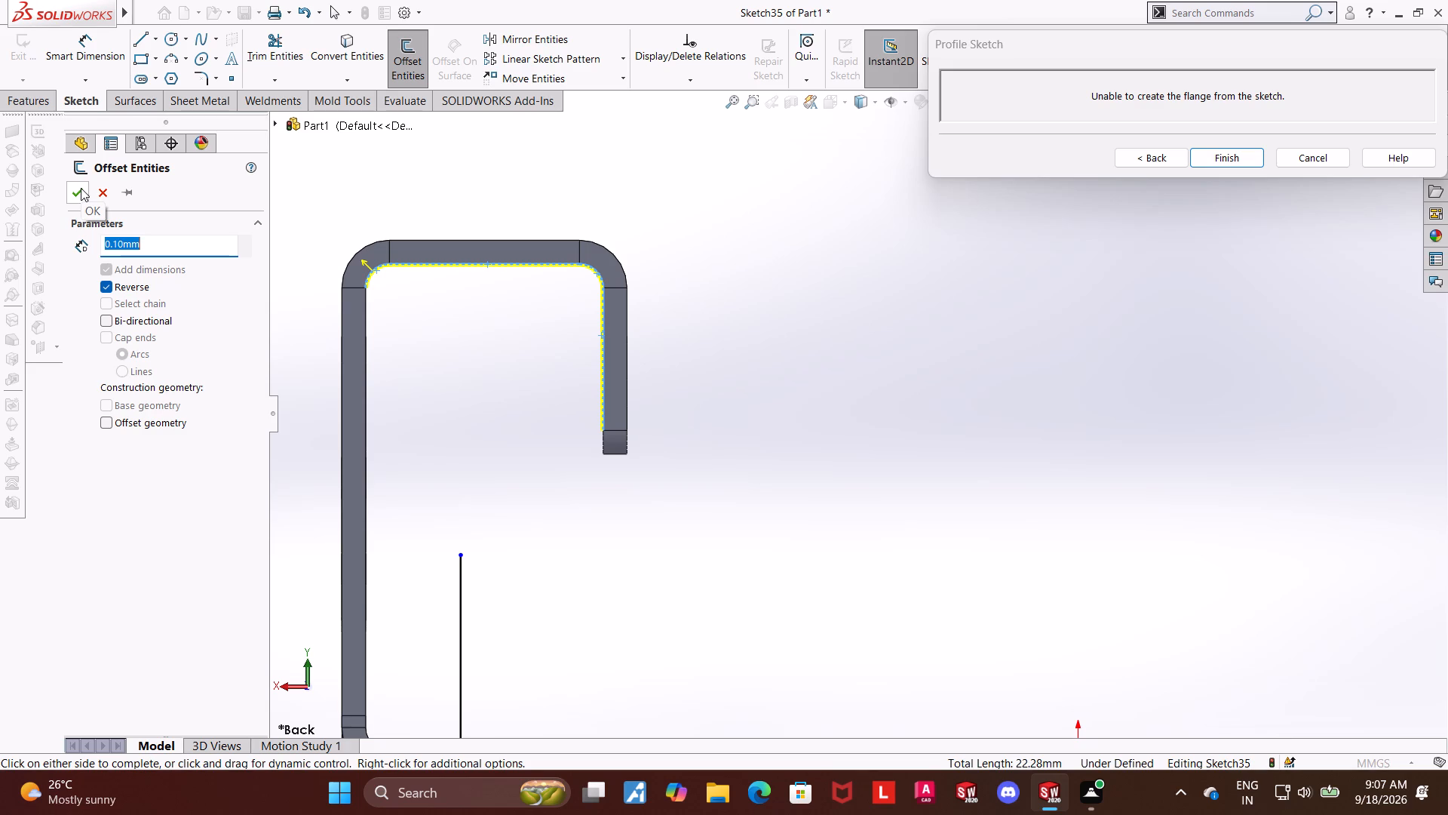
pyautogui.click(81, 188)
pyautogui.scroll(-2, 465, 301)
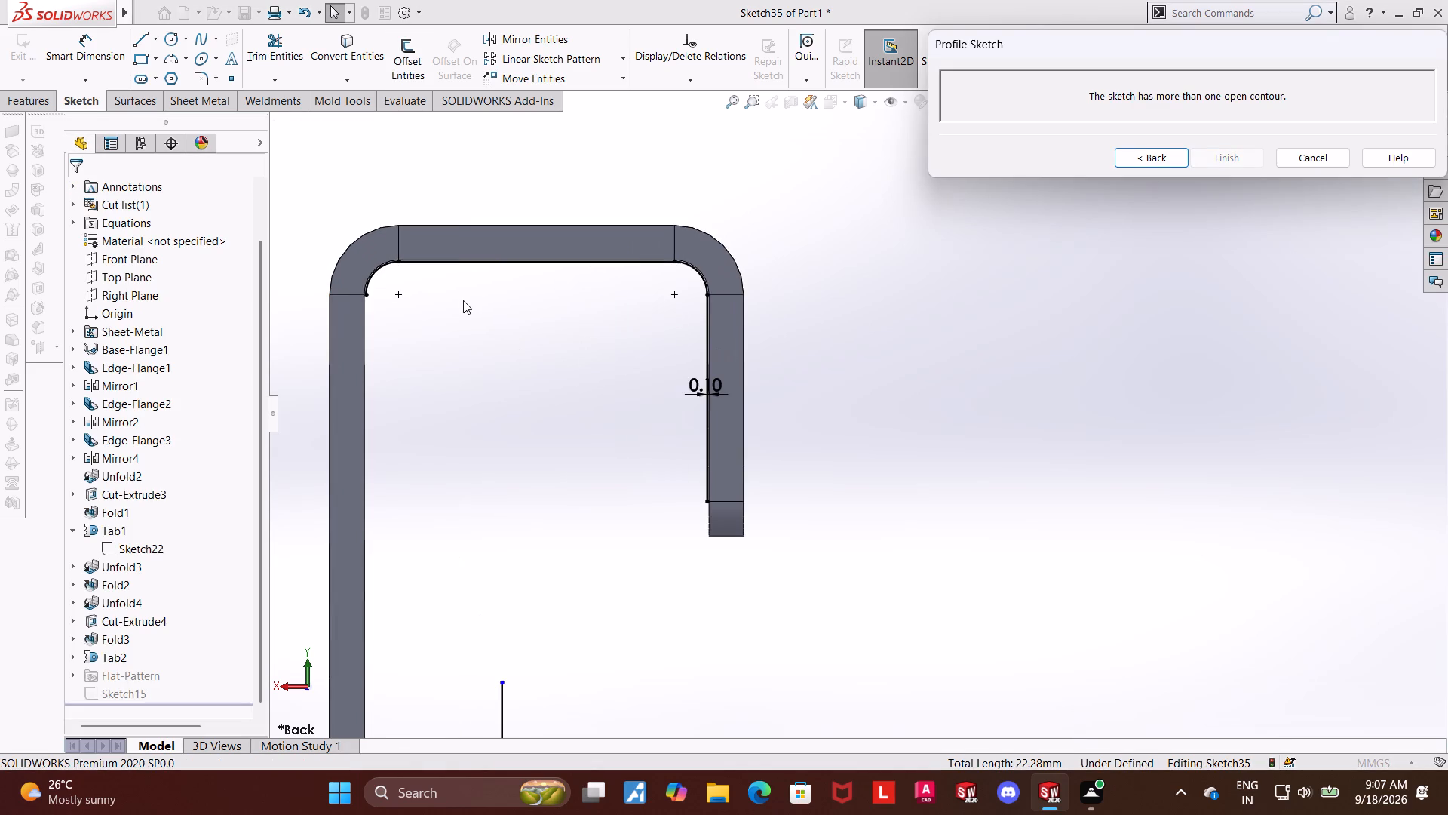
# Draw a vertical line about 16.8 mm long downward from the outer end of the +X hook's offset corner arc.
pyautogui.scroll(1, 463, 300)
pyautogui.click(144, 47)
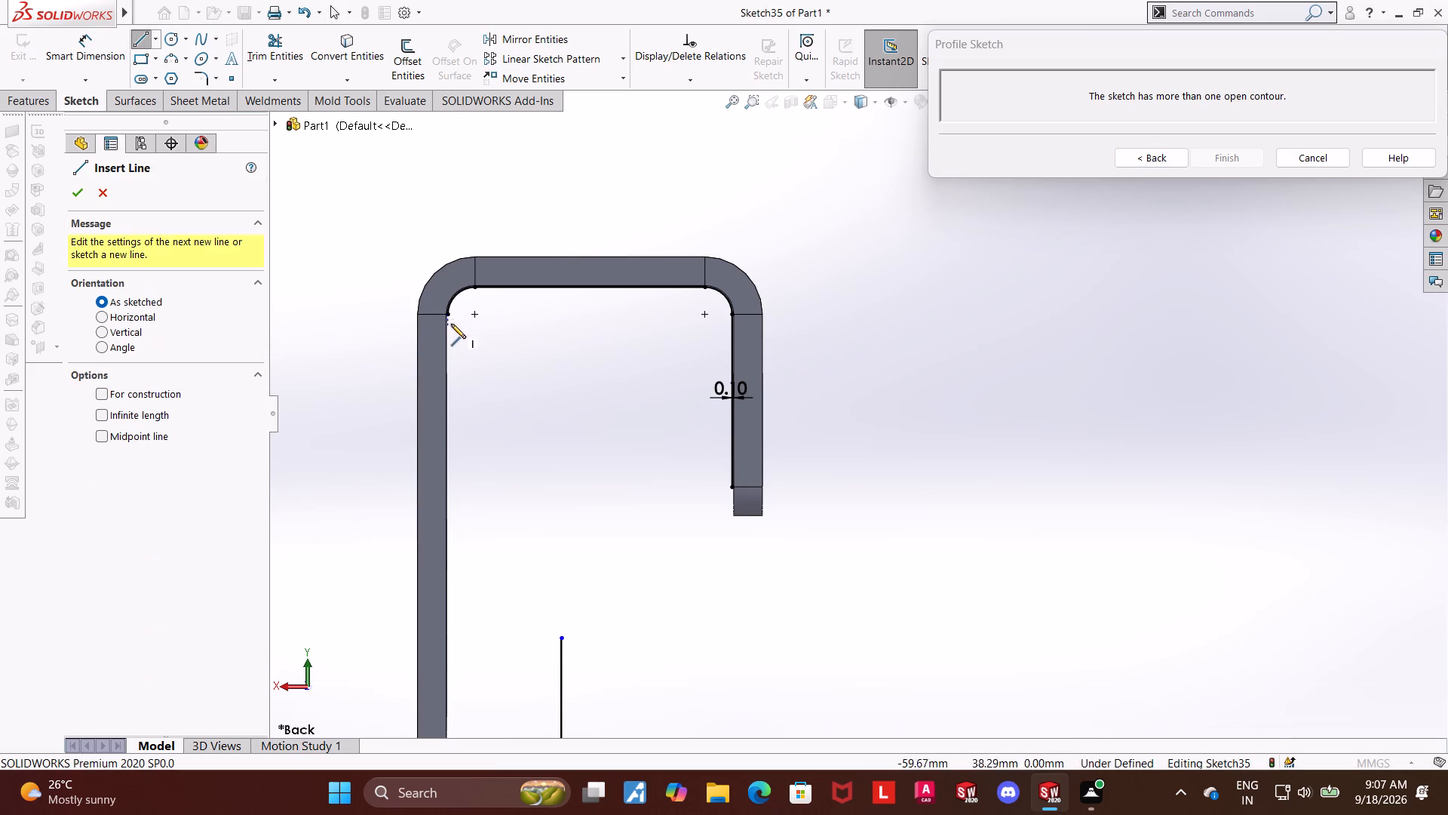
pyautogui.click(448, 317)
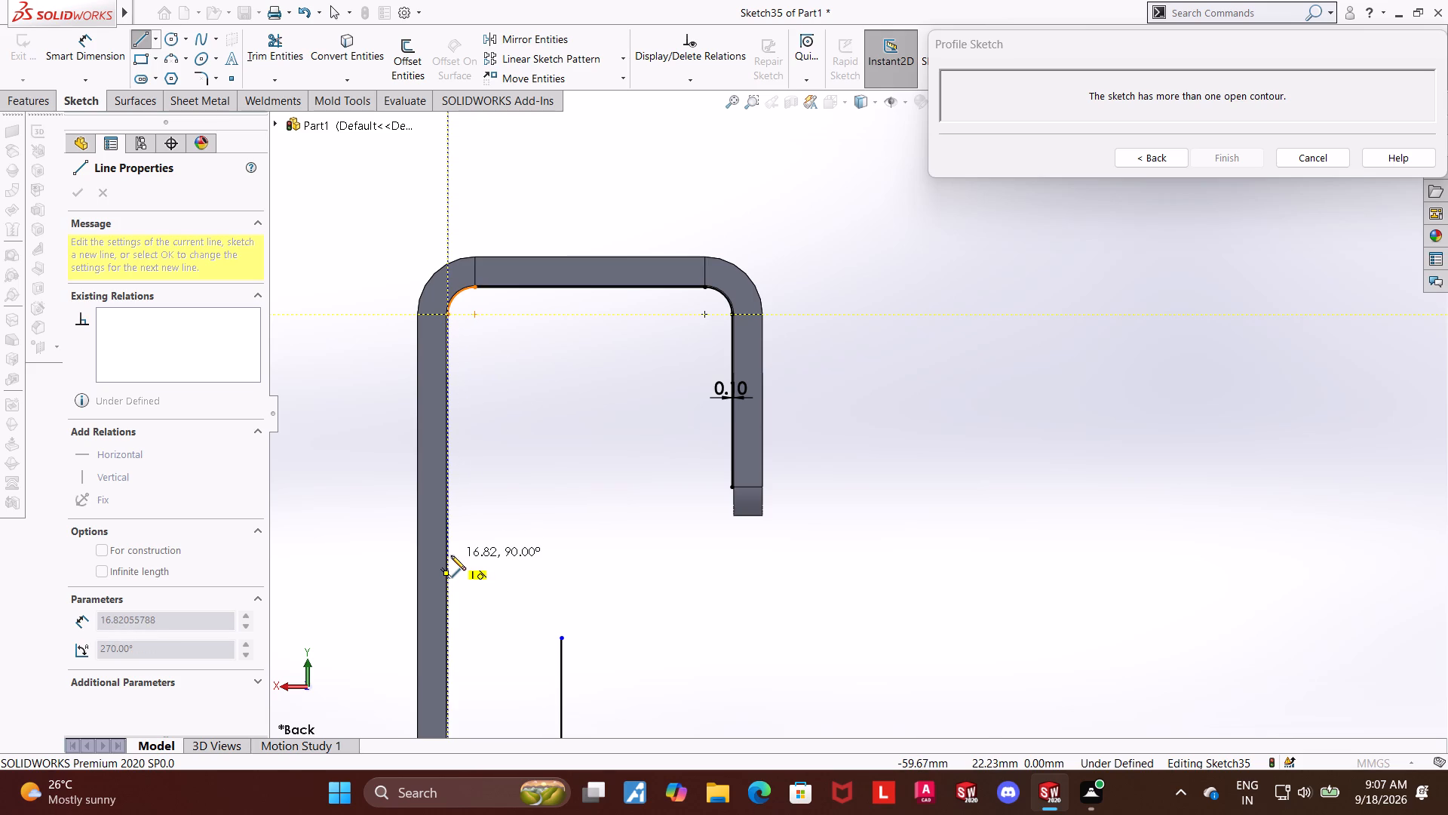
pyautogui.click(451, 555)
pyautogui.press('Escape')
pyautogui.press('Escape')
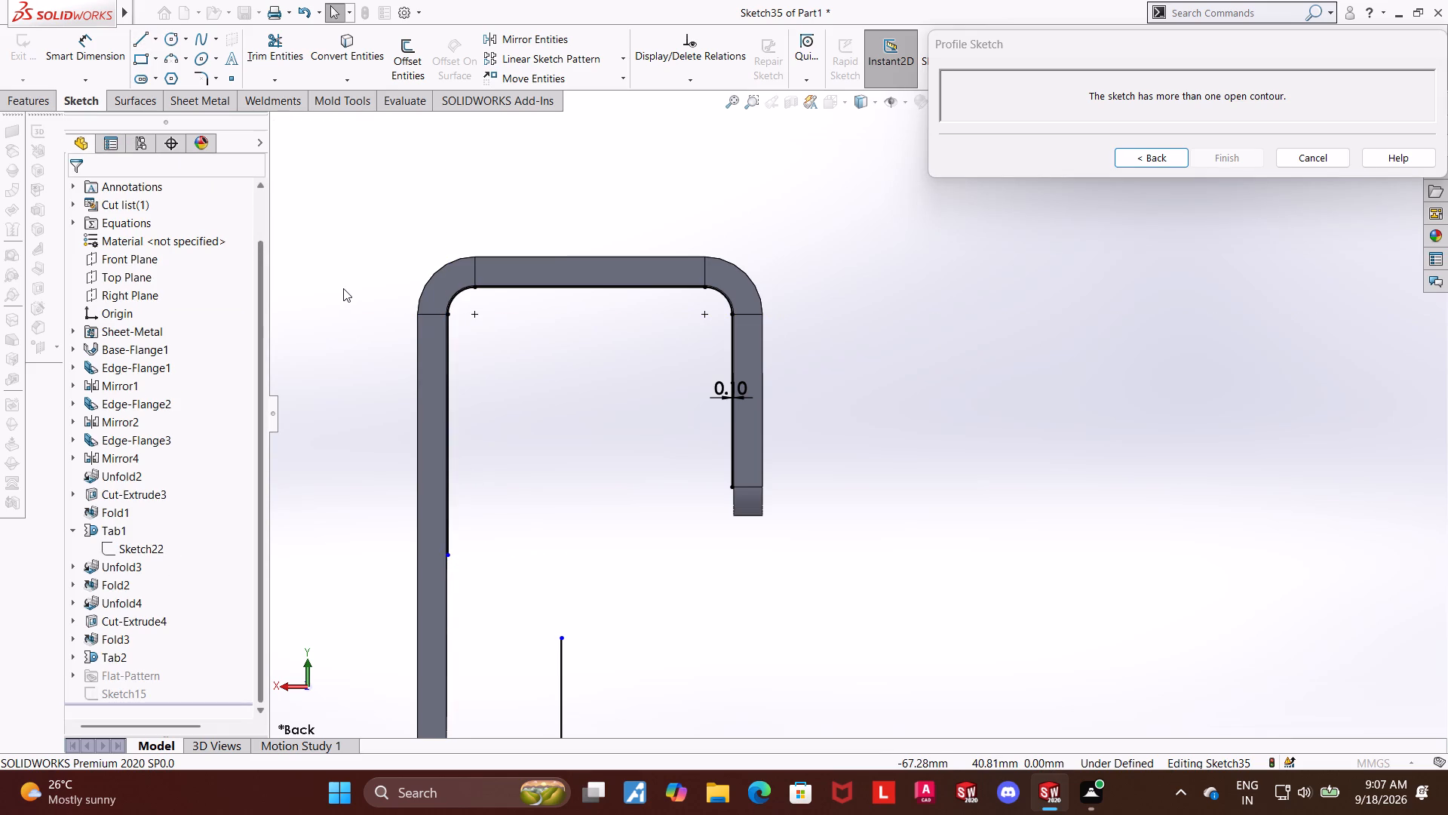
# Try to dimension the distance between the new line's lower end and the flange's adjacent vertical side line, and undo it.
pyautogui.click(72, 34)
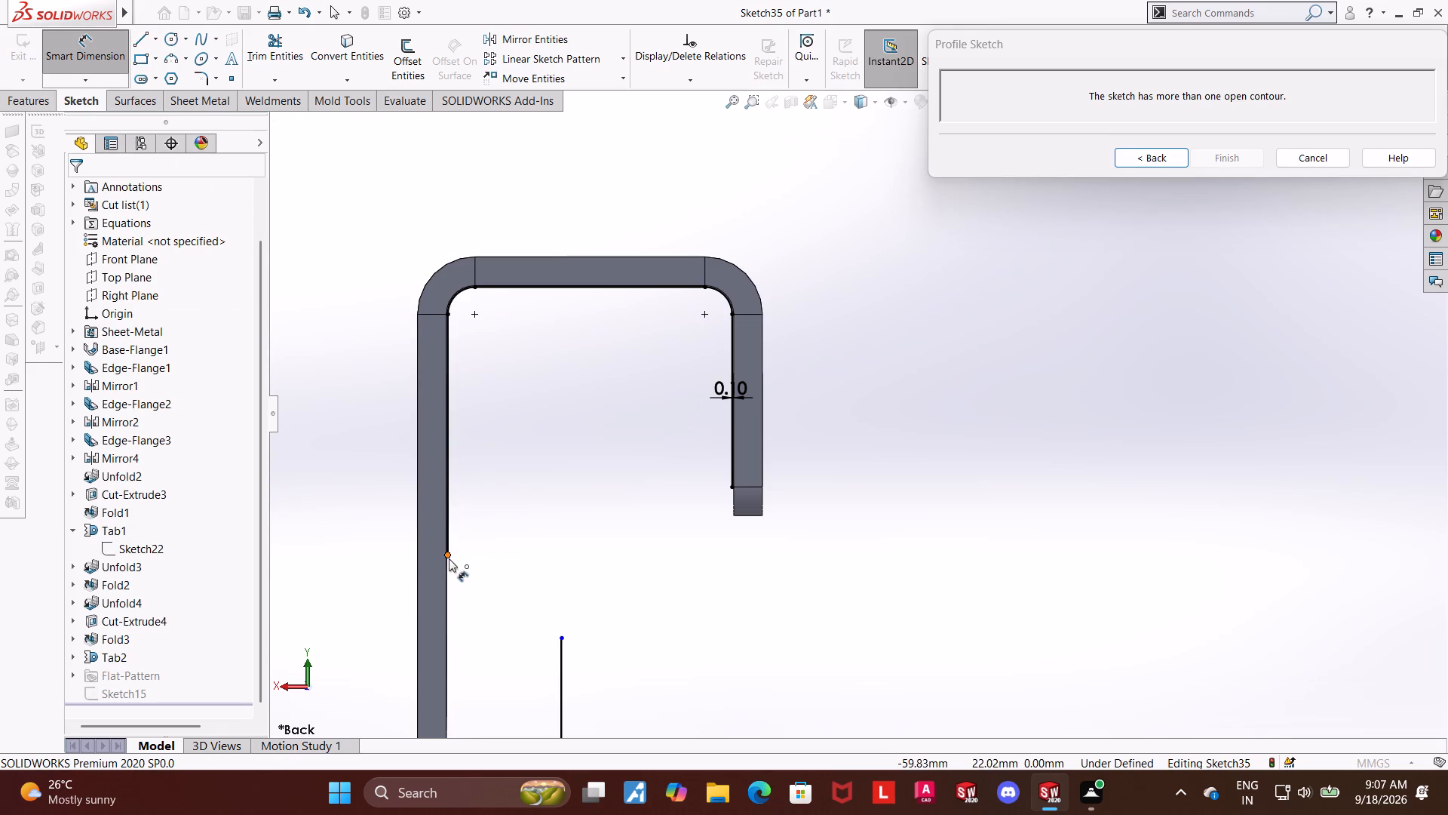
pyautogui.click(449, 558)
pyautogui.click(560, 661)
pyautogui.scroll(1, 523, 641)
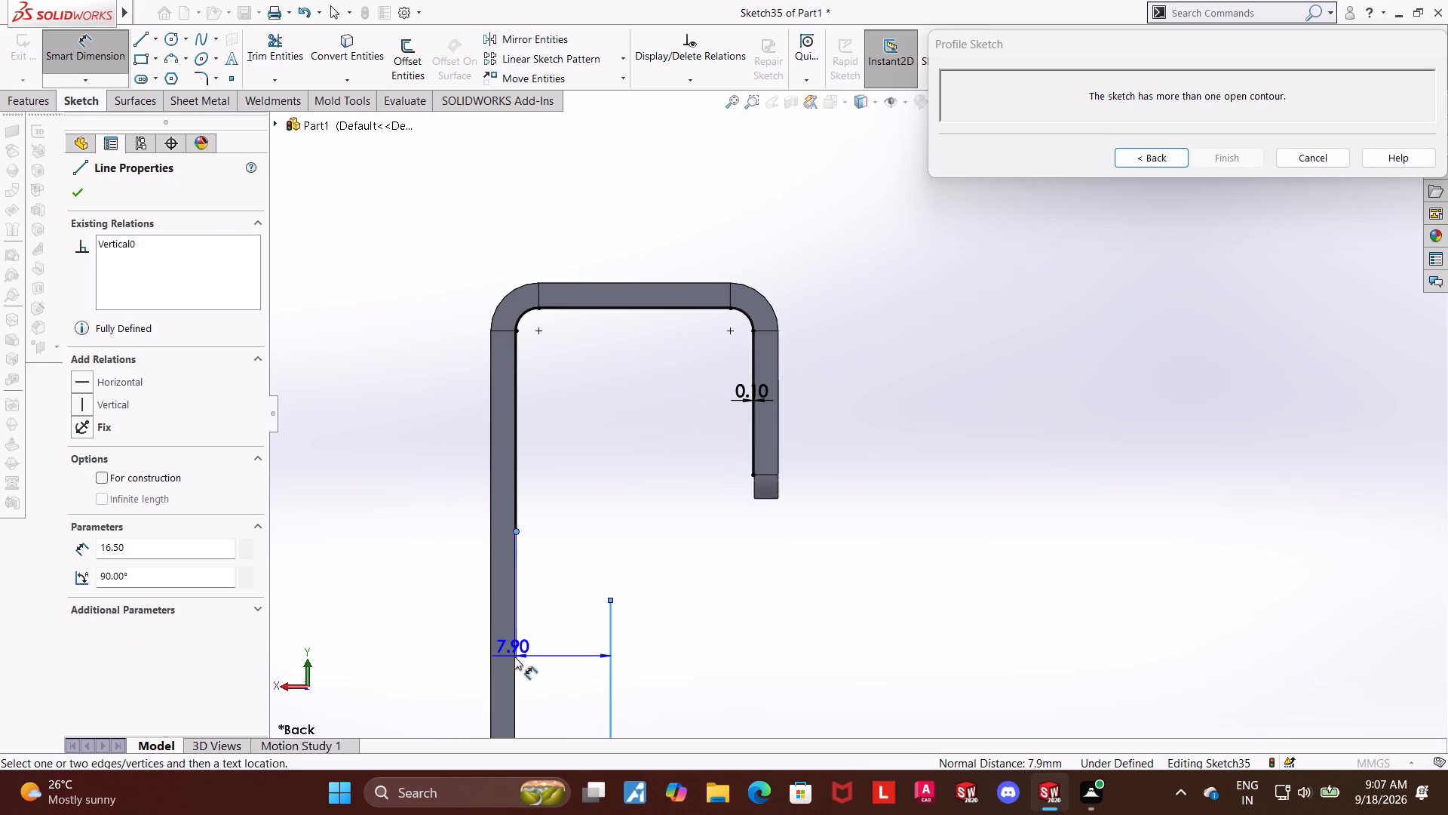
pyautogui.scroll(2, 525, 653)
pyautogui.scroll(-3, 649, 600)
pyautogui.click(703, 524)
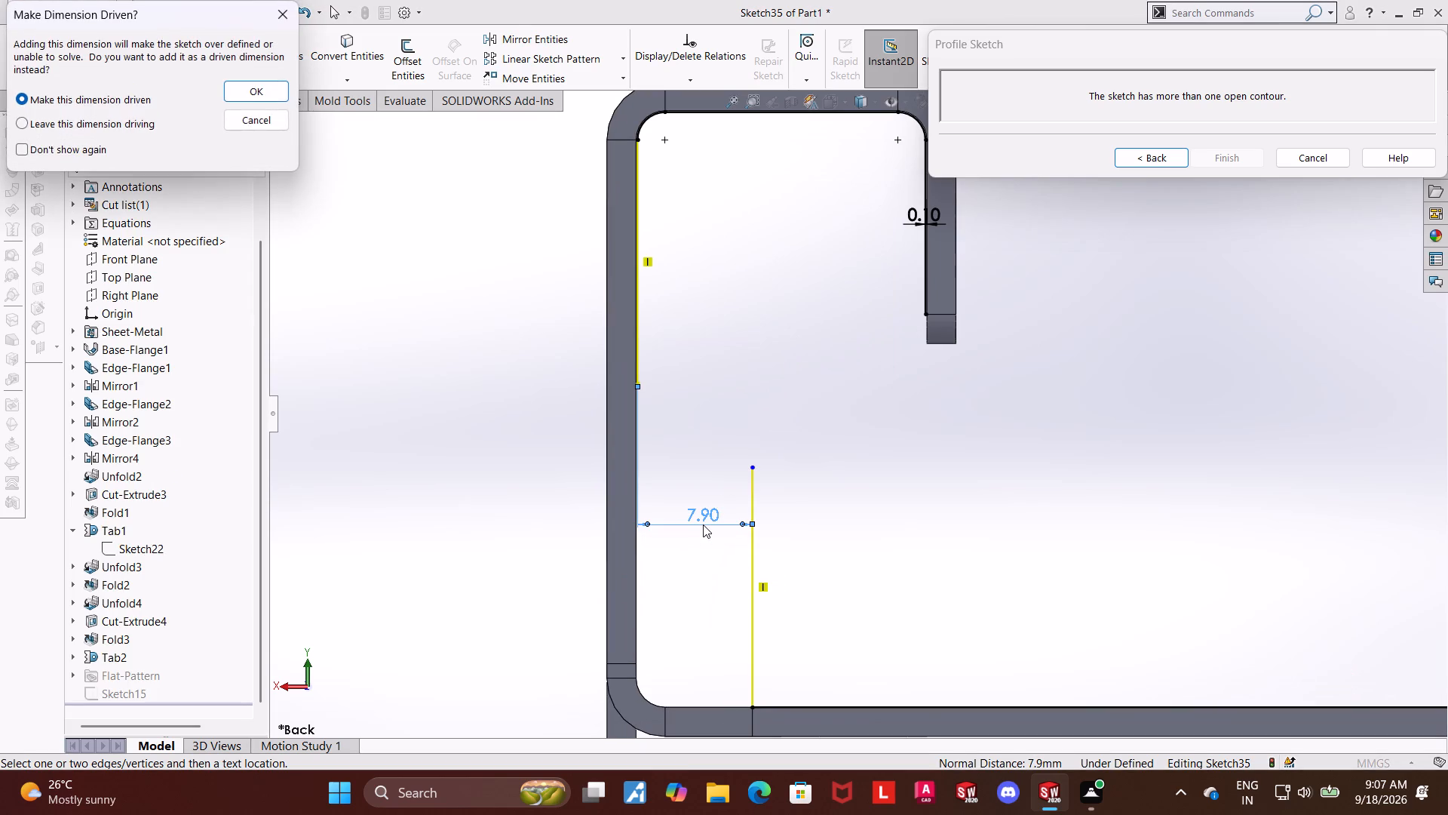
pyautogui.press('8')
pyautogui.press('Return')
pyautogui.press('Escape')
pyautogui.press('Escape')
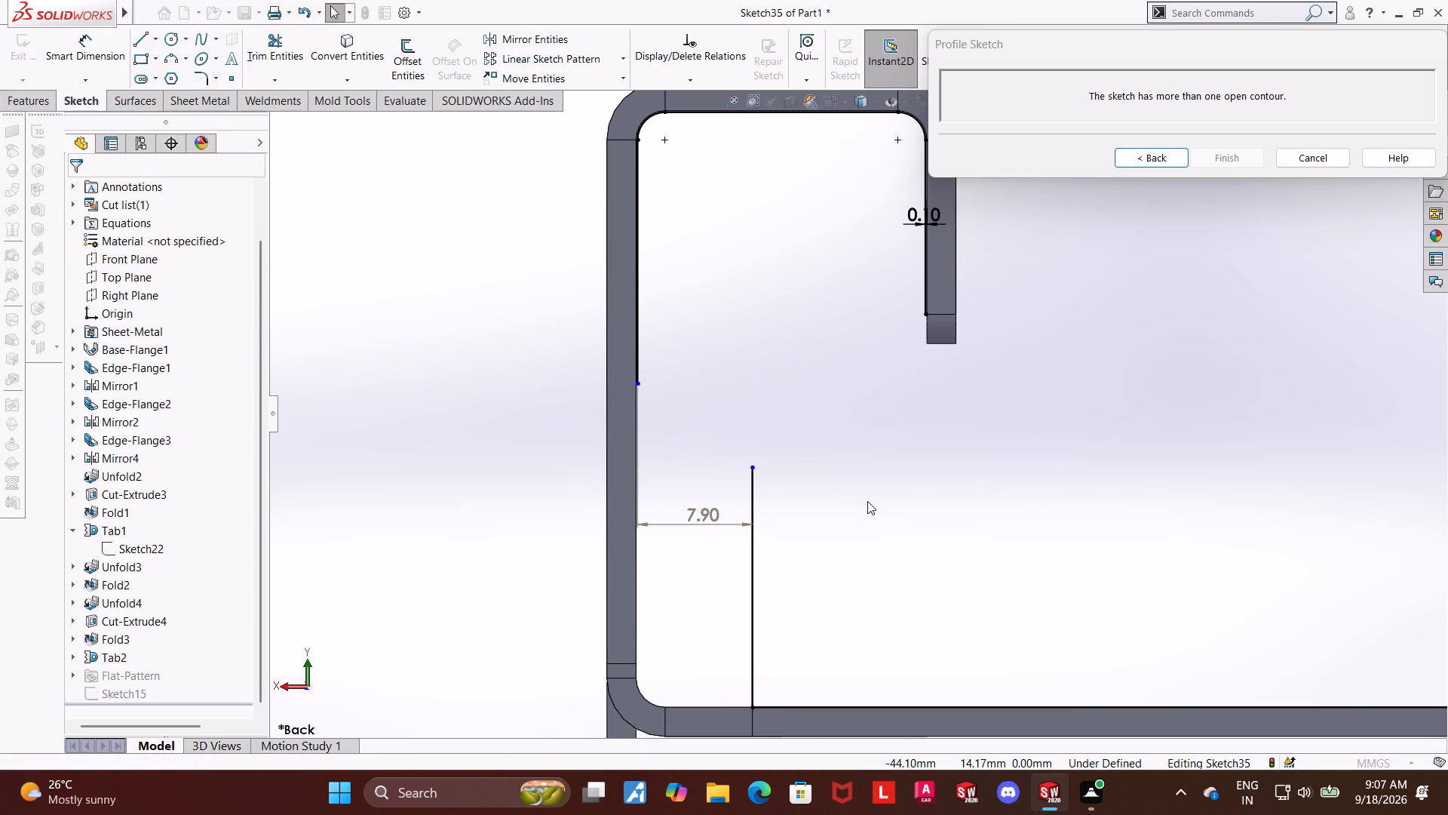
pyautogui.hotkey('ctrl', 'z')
# Trim away both vertical side lines of the original flange profile.
pyautogui.scroll(4, 865, 500)
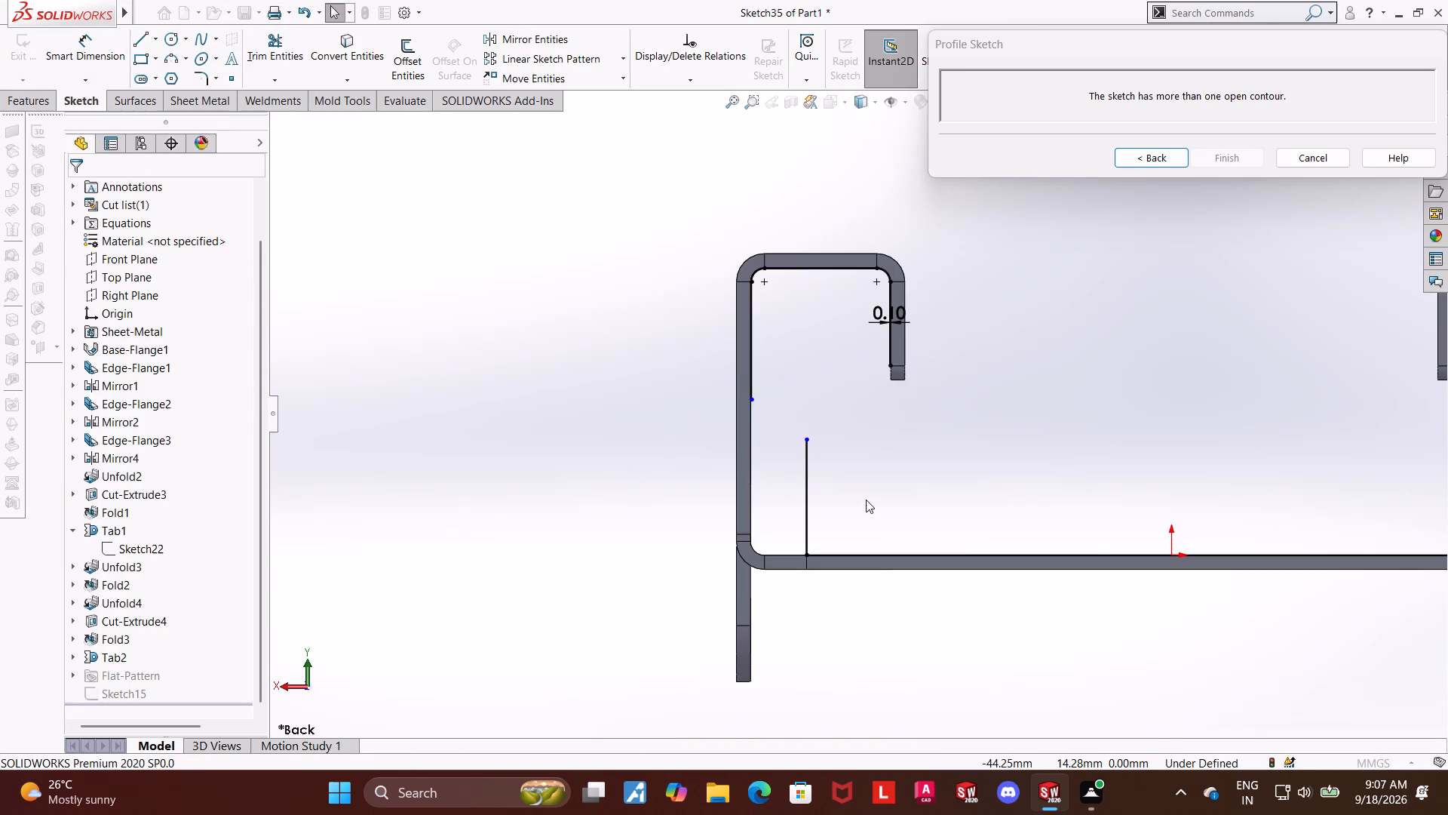
pyautogui.scroll(4, 1322, 495)
pyautogui.scroll(-2, 1259, 415)
pyautogui.press('Escape')
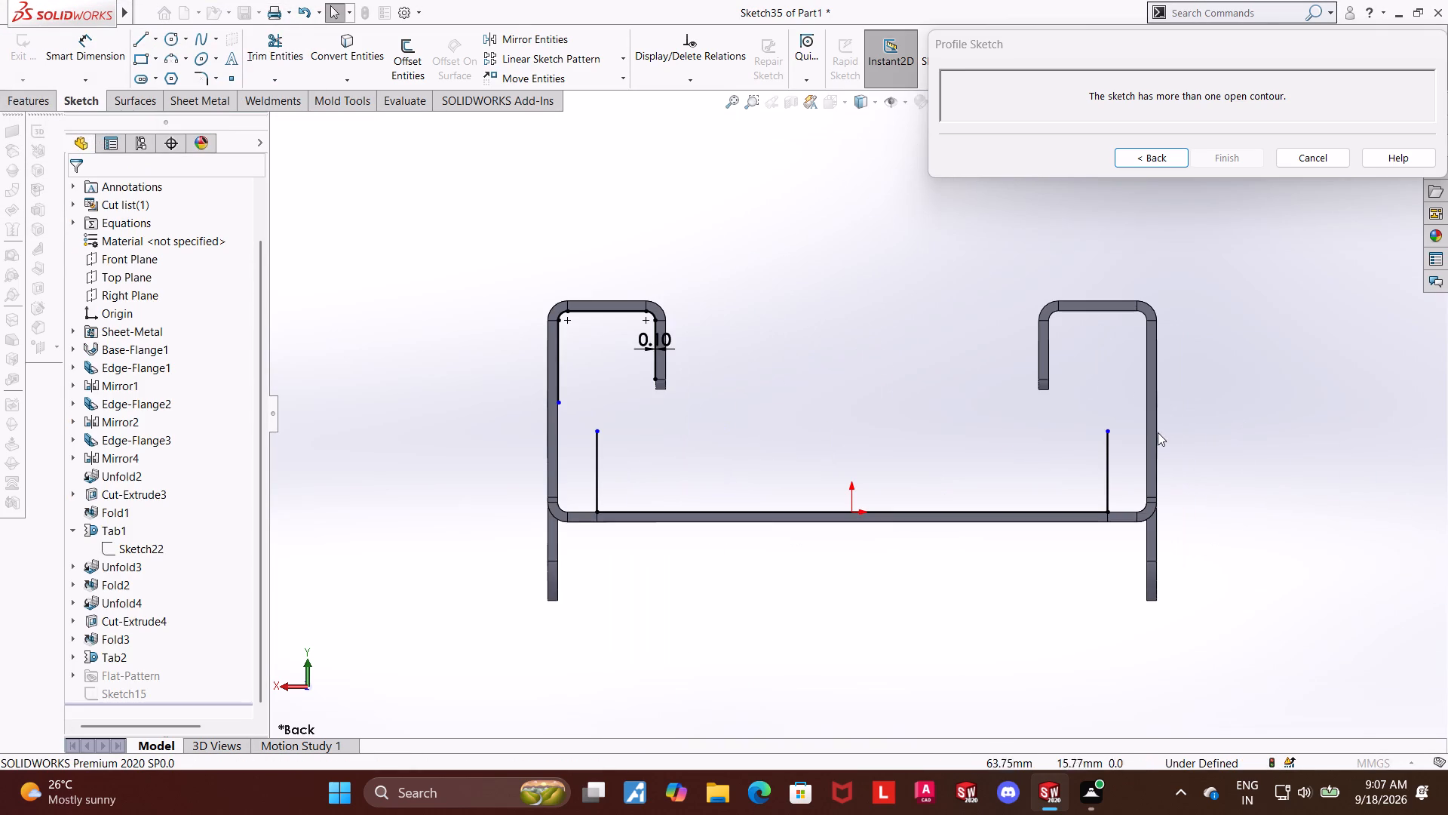
pyautogui.press('Escape')
pyautogui.scroll(-2, 1085, 419)
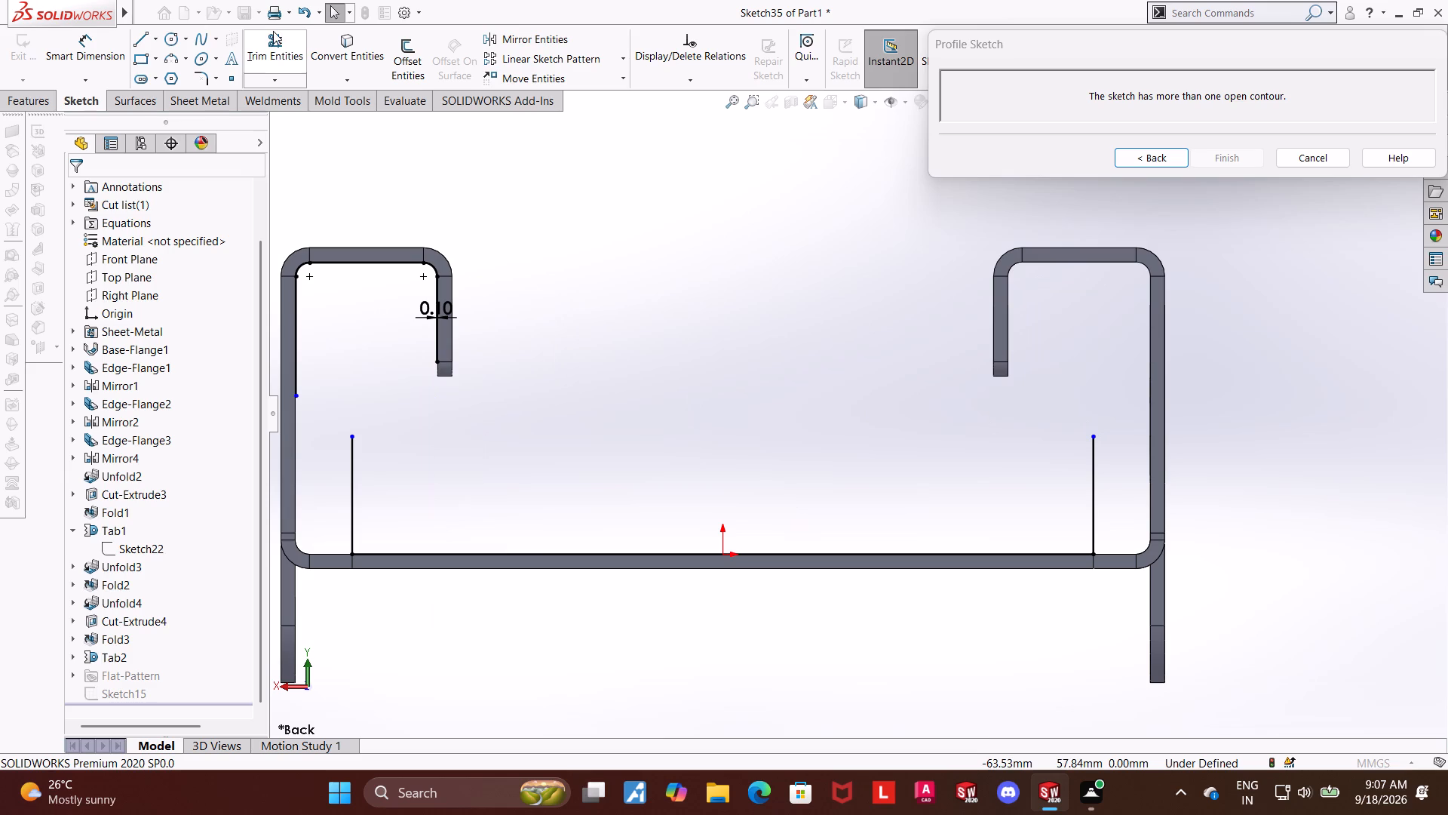
pyautogui.click(273, 31)
pyautogui.moveTo(428, 447); pyautogui.dragTo(306, 469)
pyautogui.moveTo(1140, 484); pyautogui.dragTo(1042, 477)
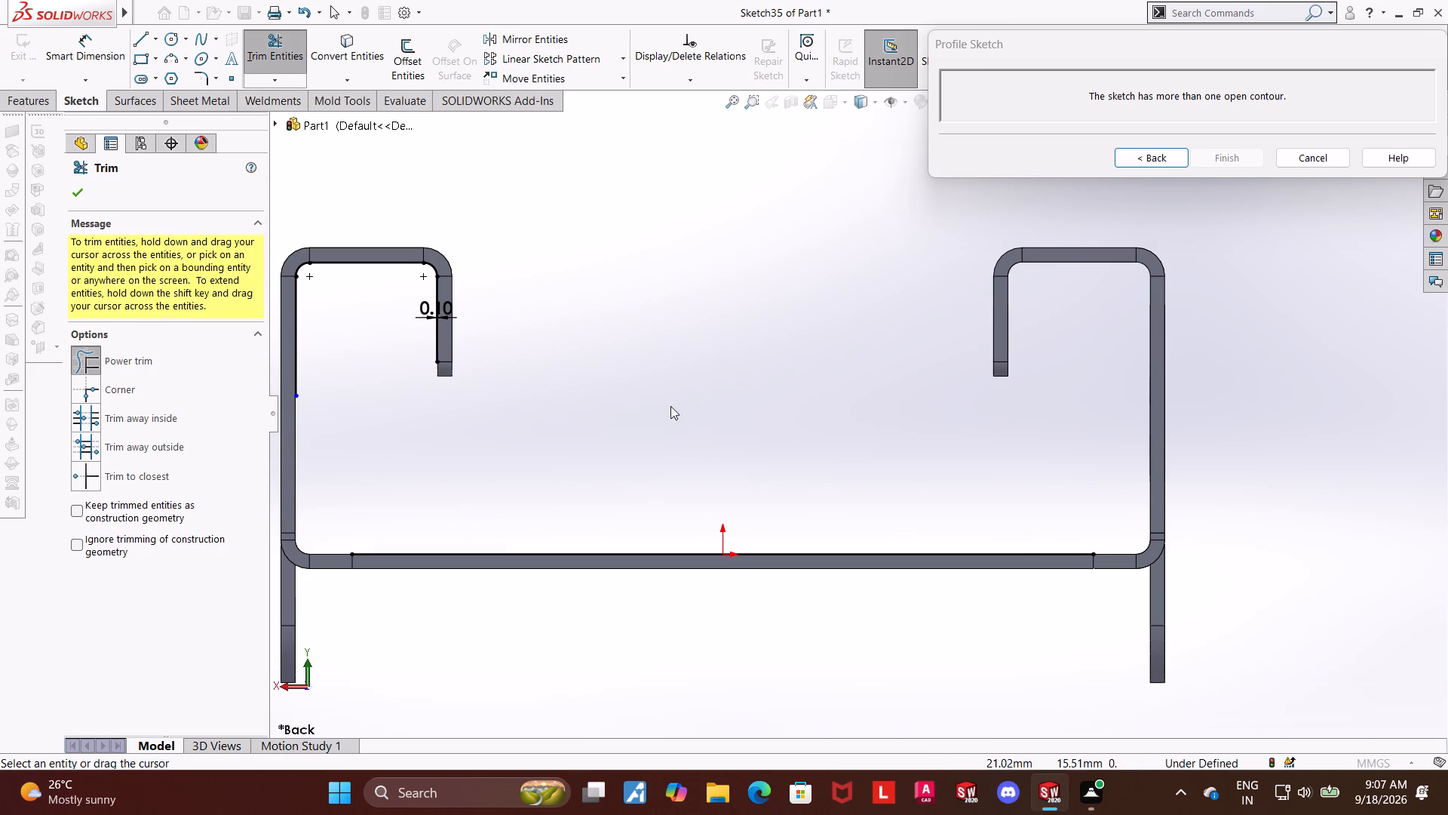
pyautogui.press('Escape')
pyautogui.press('Escape')
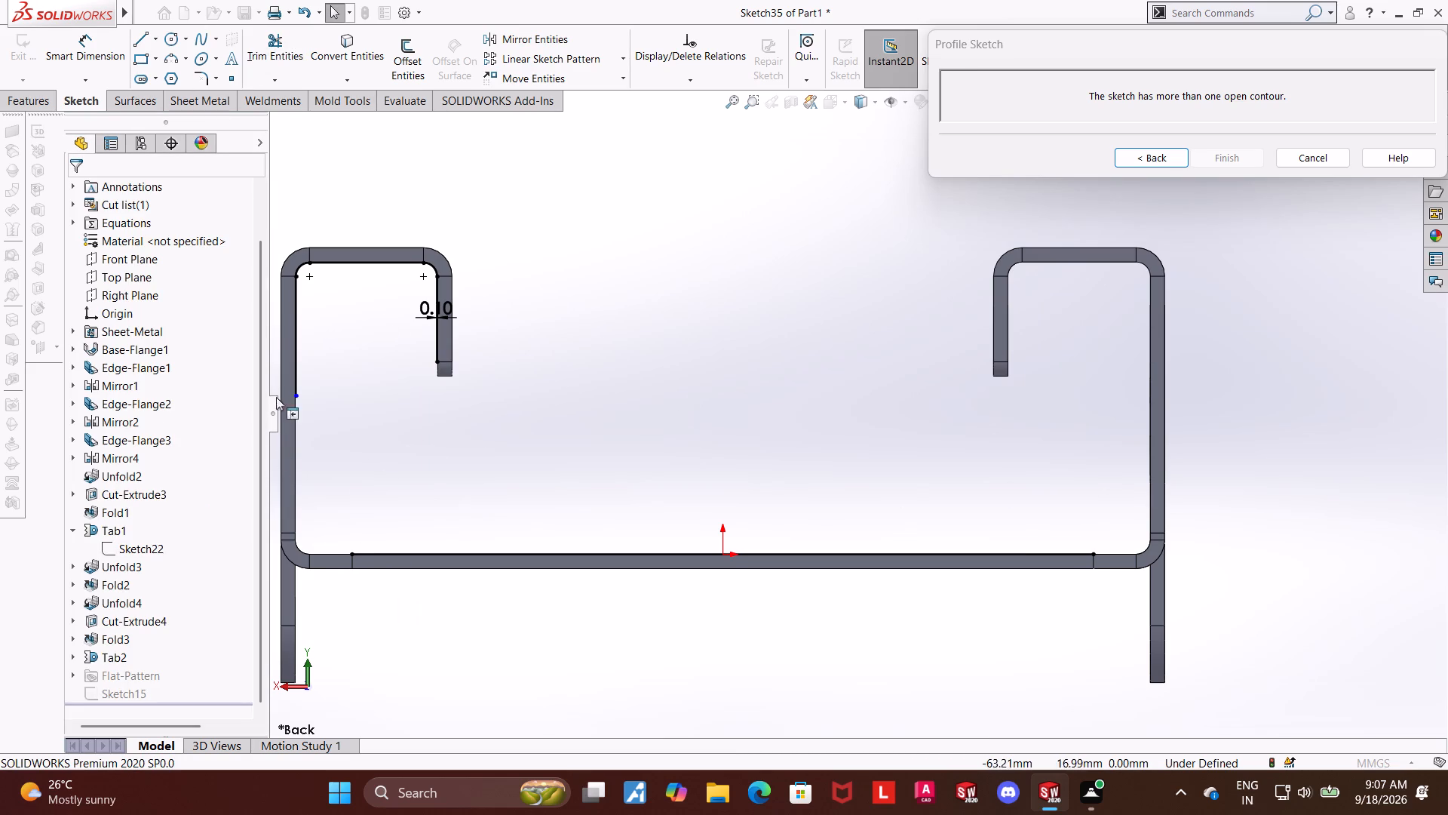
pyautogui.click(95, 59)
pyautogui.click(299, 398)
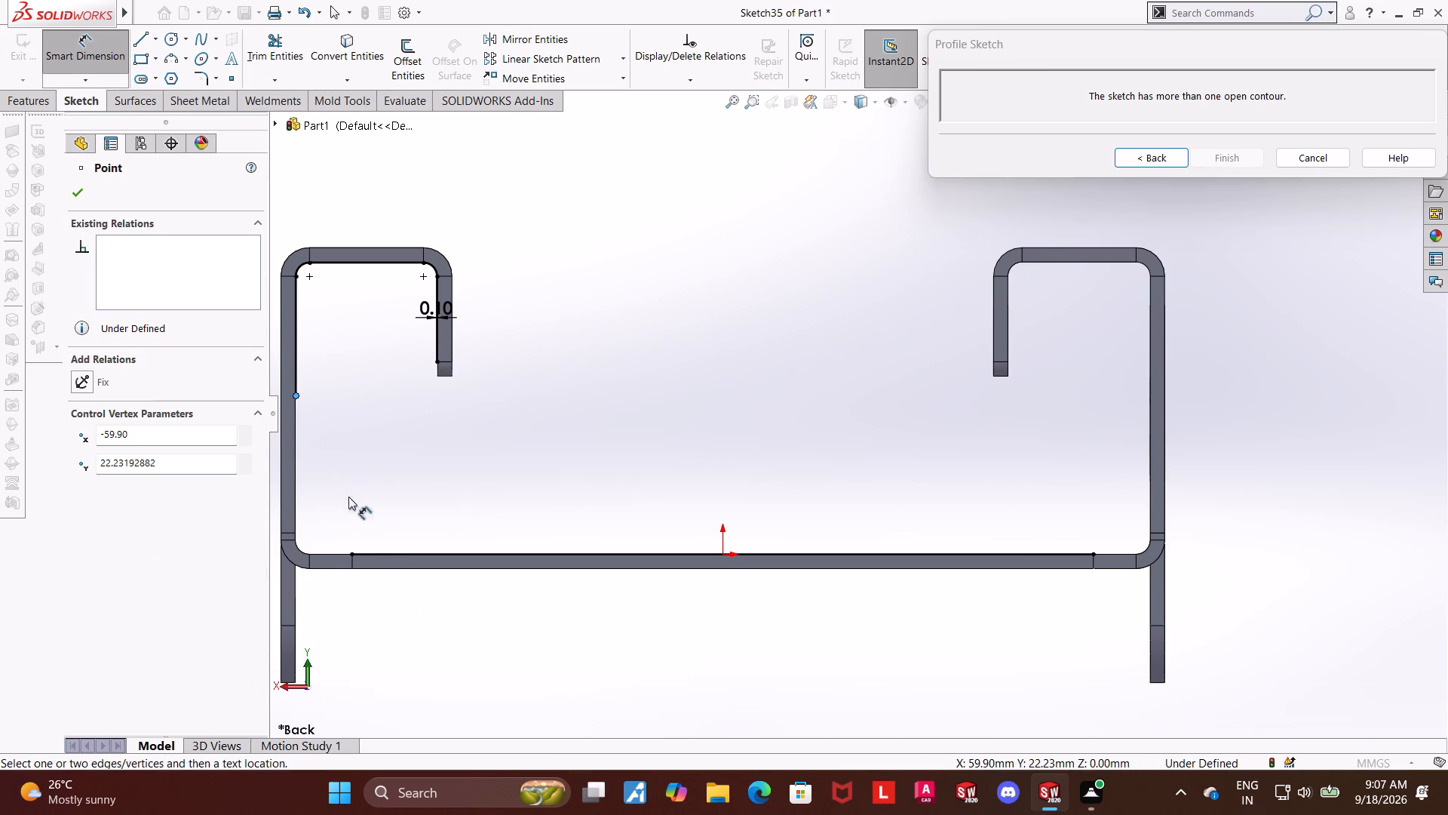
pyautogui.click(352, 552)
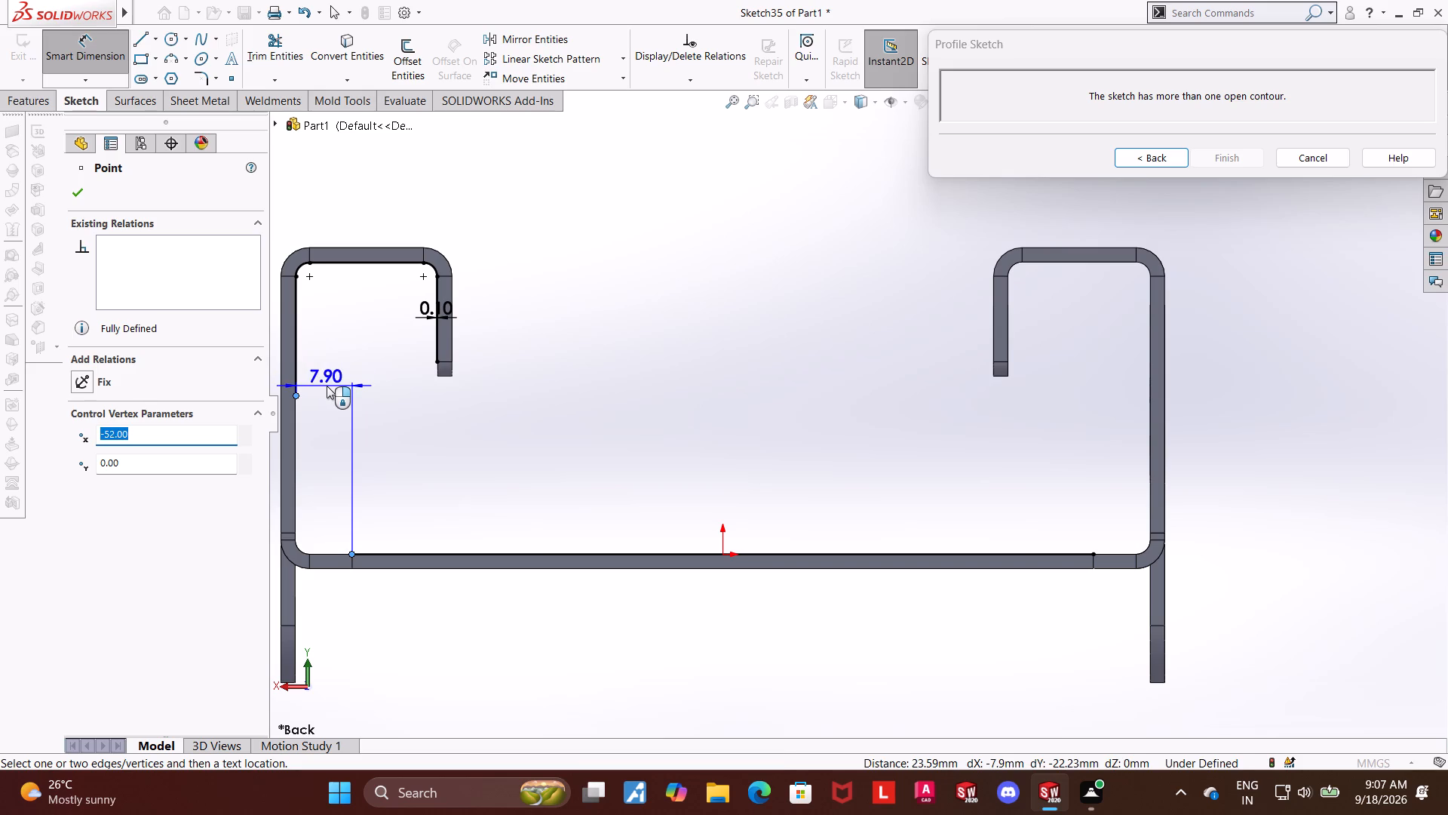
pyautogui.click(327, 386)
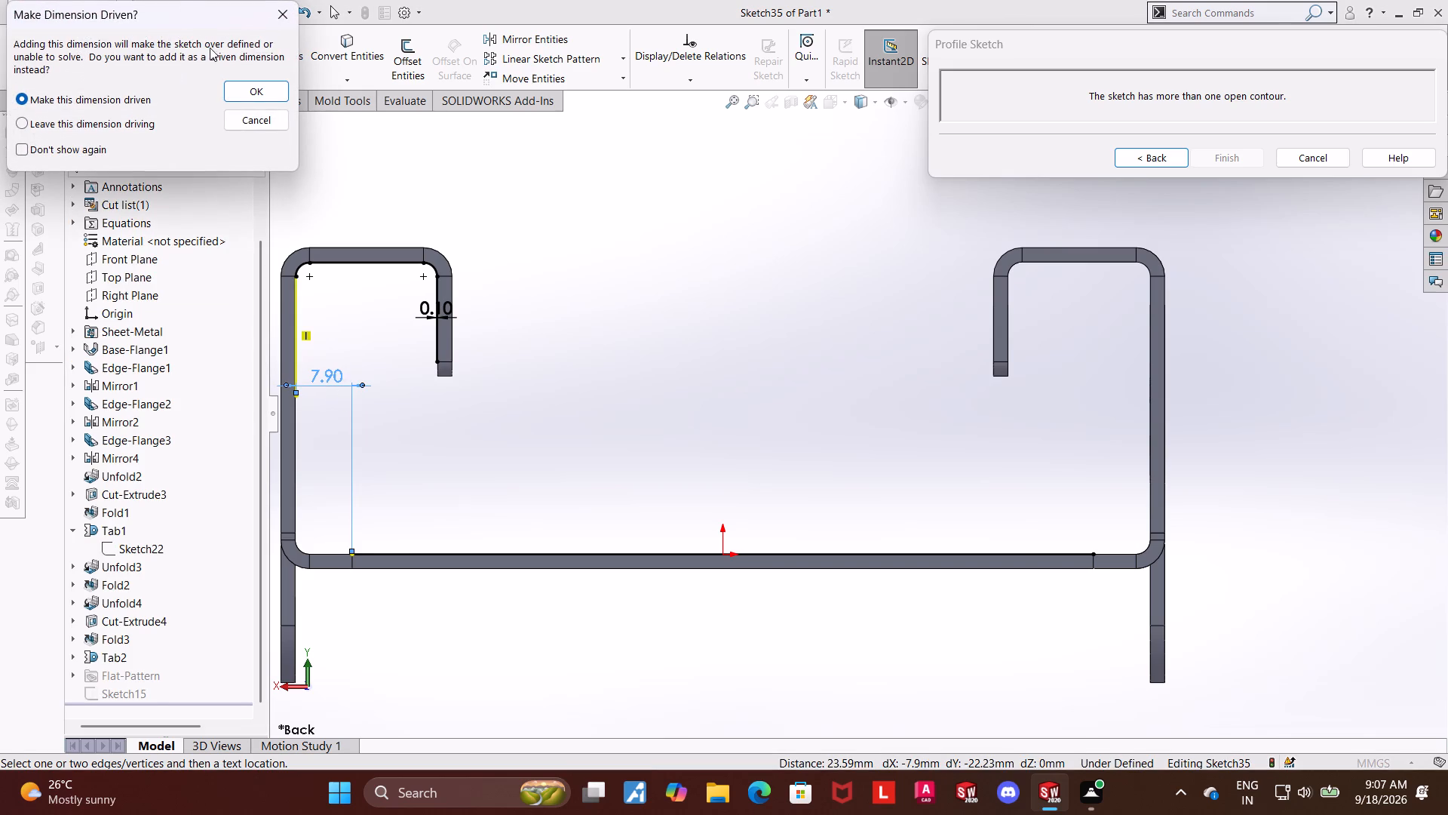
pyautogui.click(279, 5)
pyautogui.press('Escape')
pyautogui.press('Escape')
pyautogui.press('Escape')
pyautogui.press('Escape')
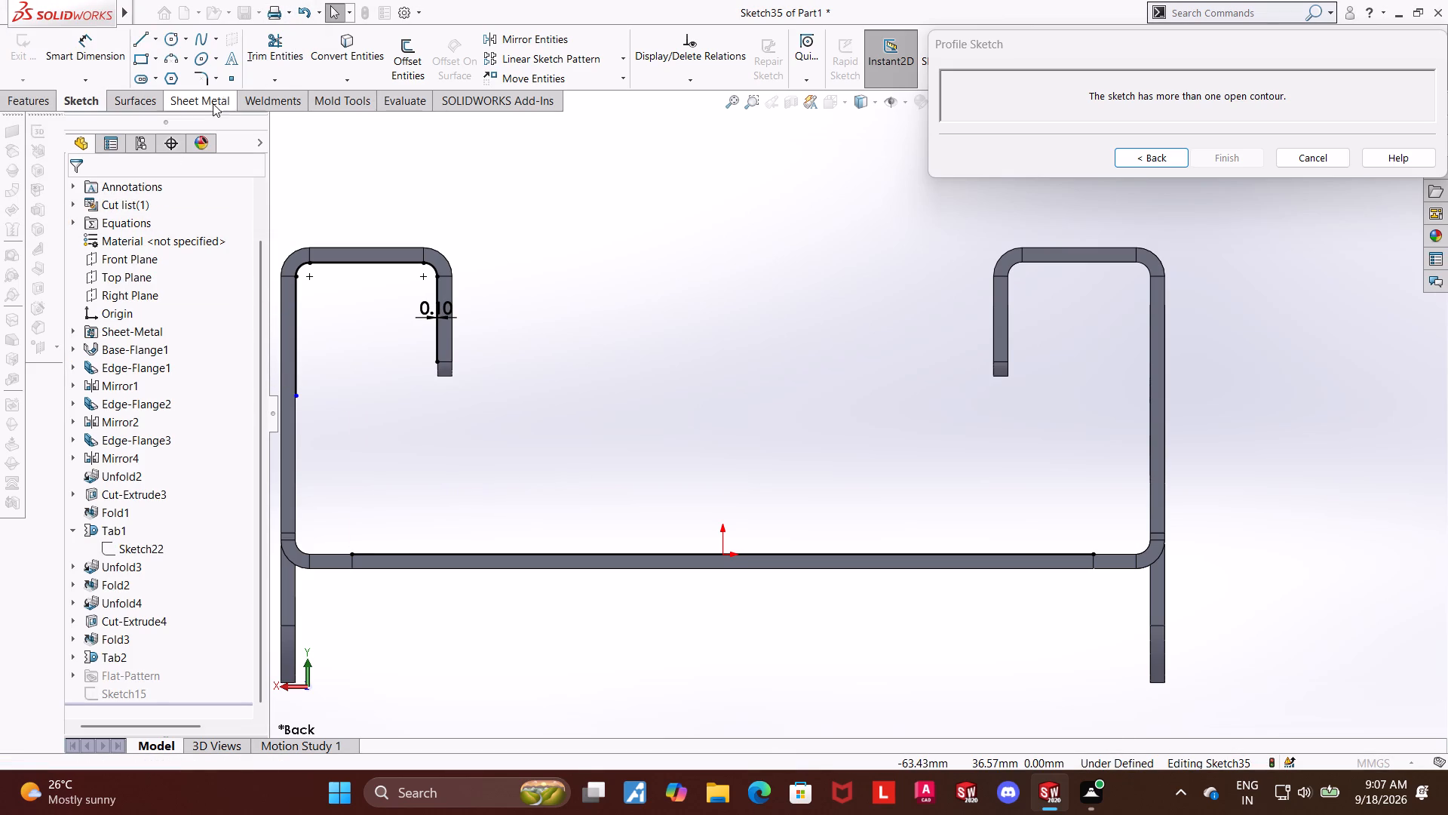
# Trim away the original horizontal base line along the flange's long edge.
pyautogui.click(283, 45)
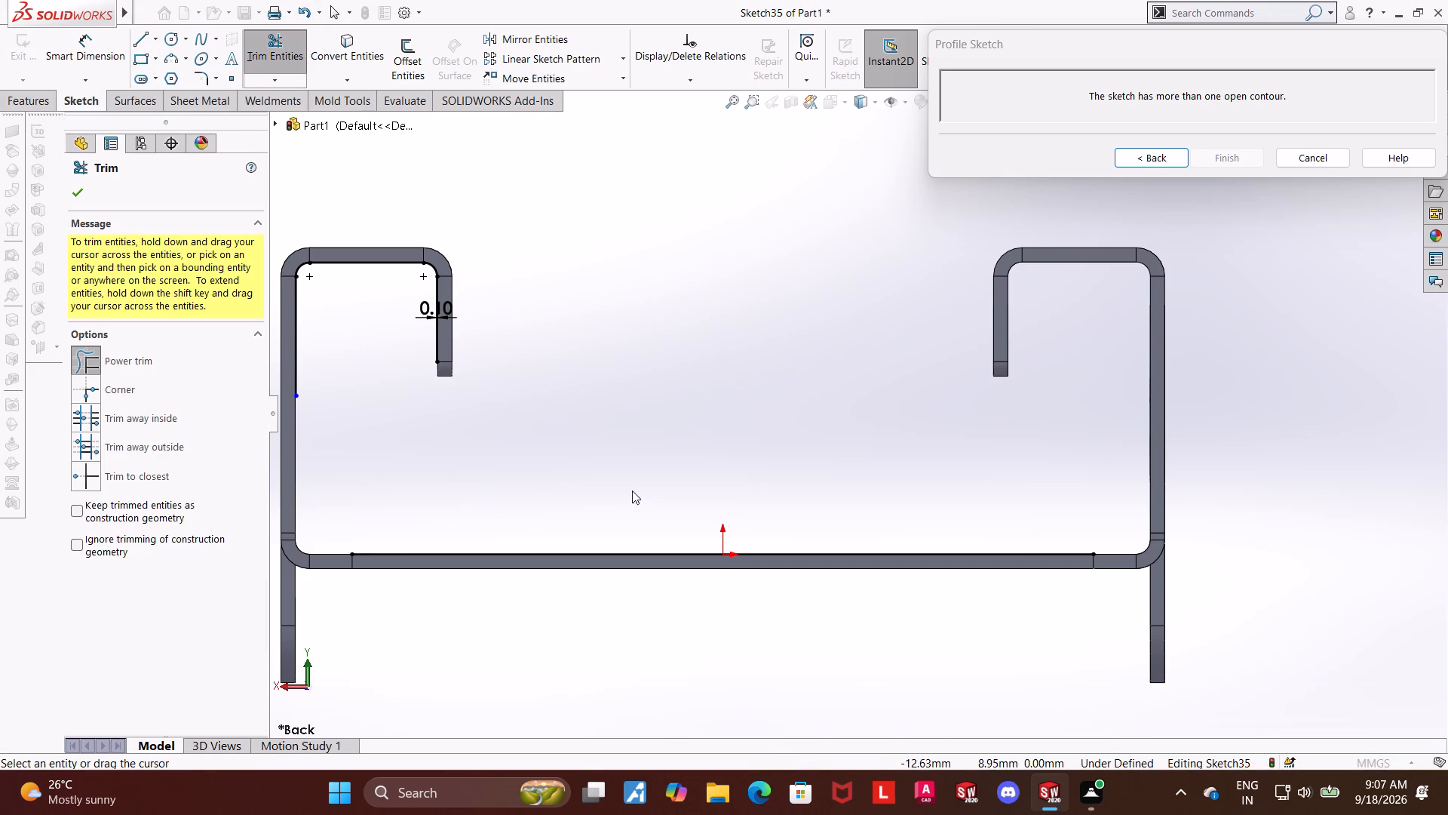
pyautogui.moveTo(630, 491); pyautogui.dragTo(615, 581)
pyautogui.press('Escape')
pyautogui.press('Escape')
# Draw connected lines from the long vertical's lower end: about 8.5 mm horizontally inward, vertically down to the flange edge, and about 101 mm along it.
pyautogui.click(152, 35)
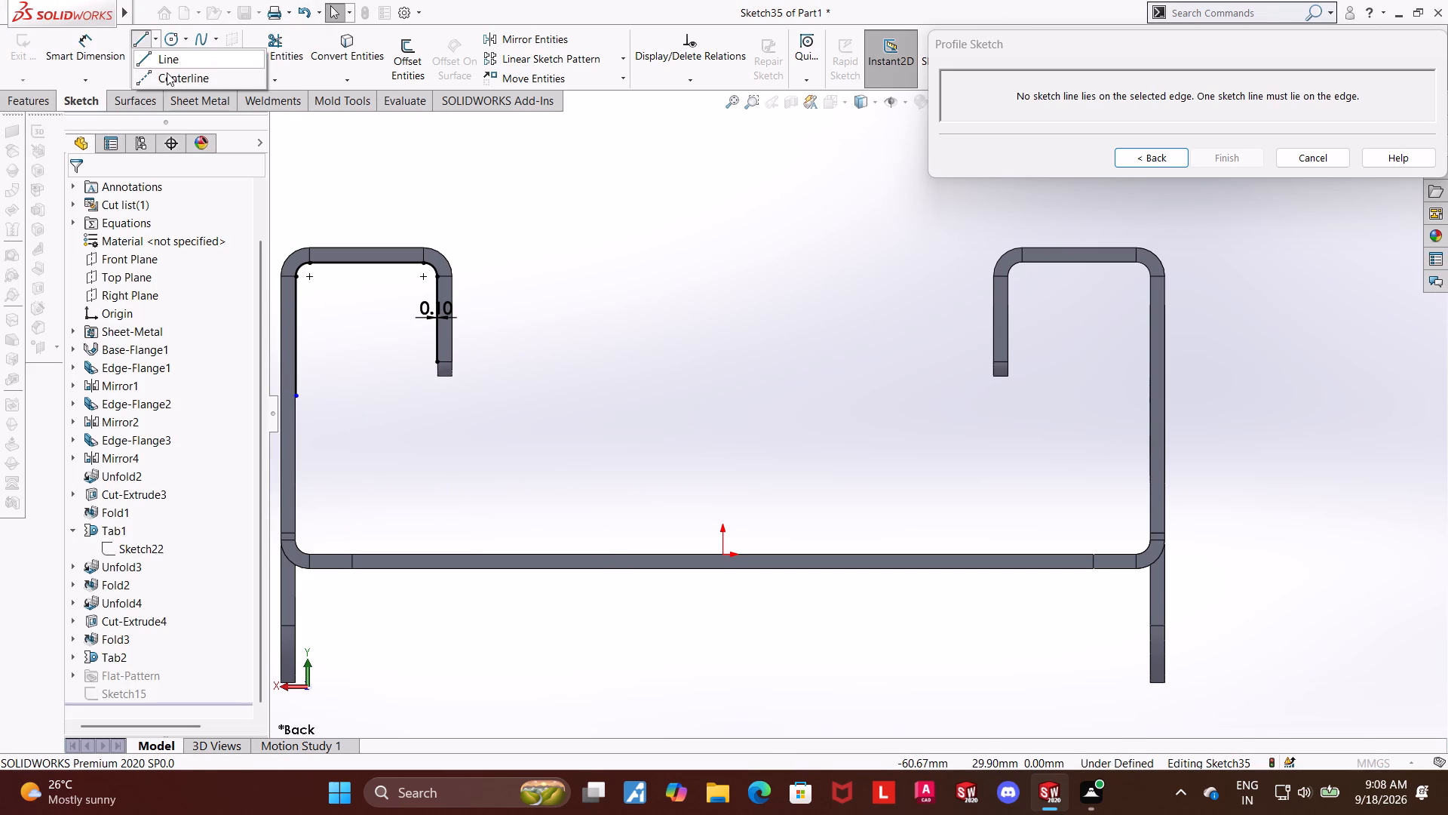
pyautogui.press('Escape')
pyautogui.click(140, 36)
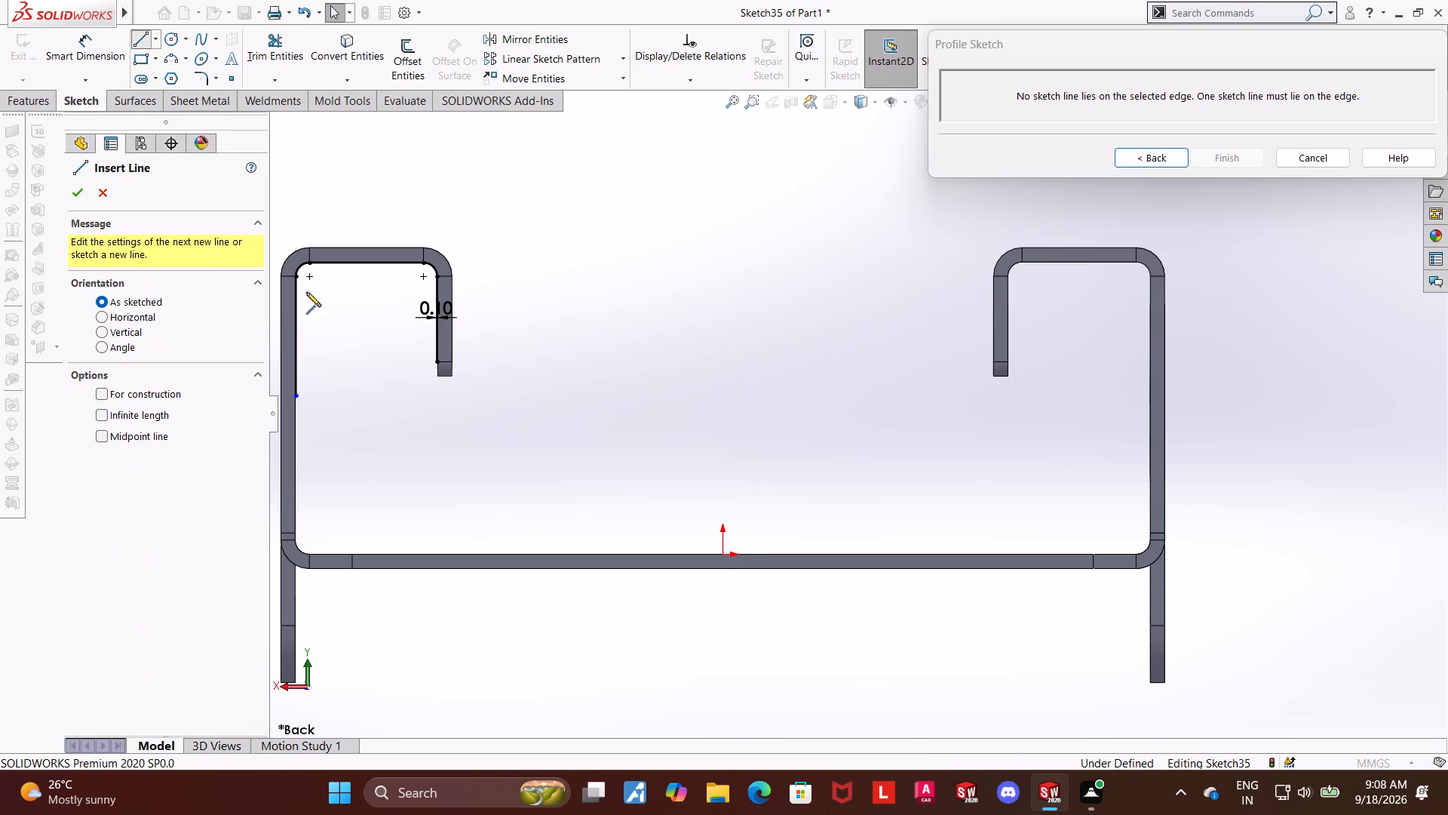
pyautogui.click(299, 396)
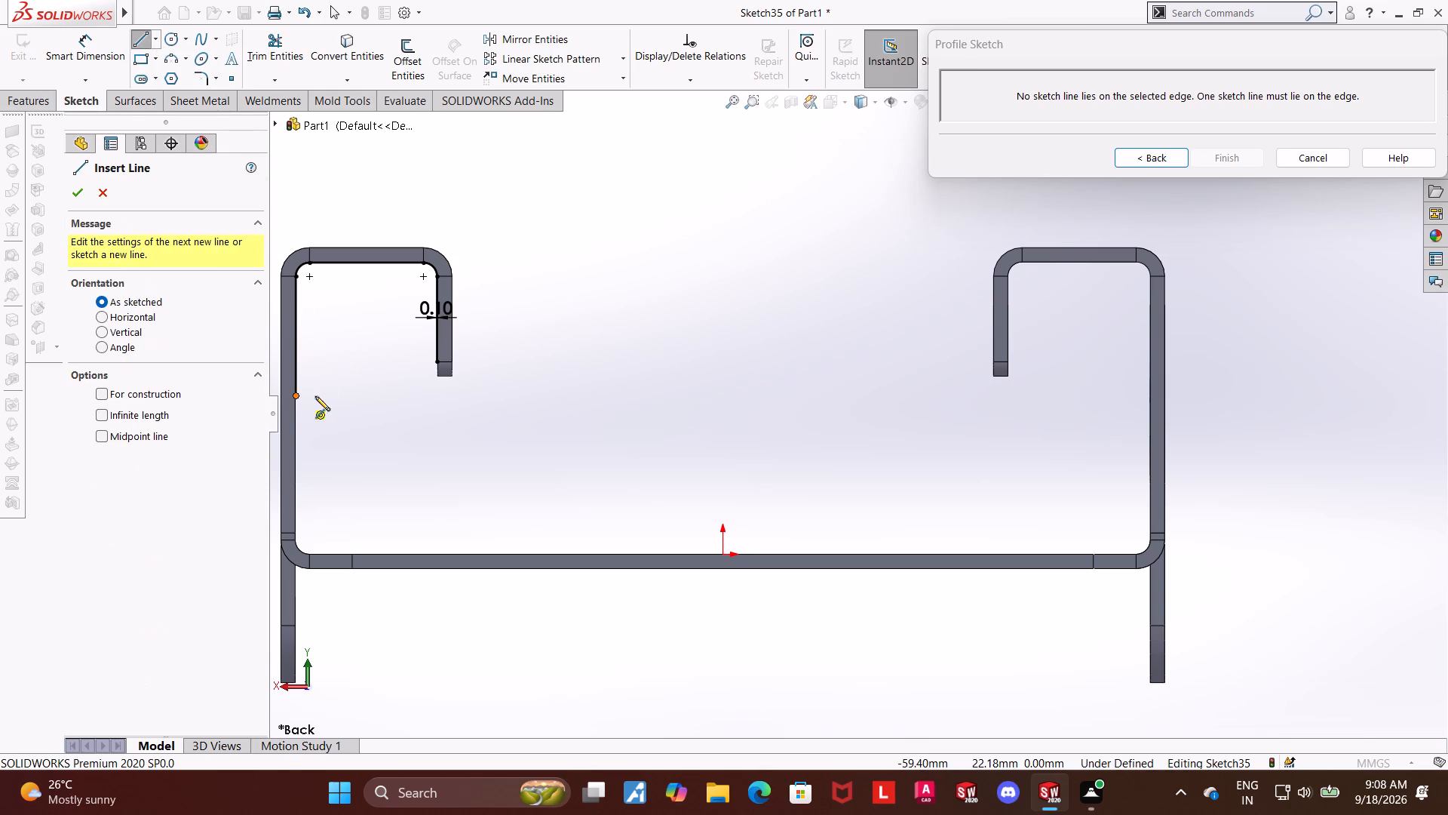
pyautogui.click(357, 395)
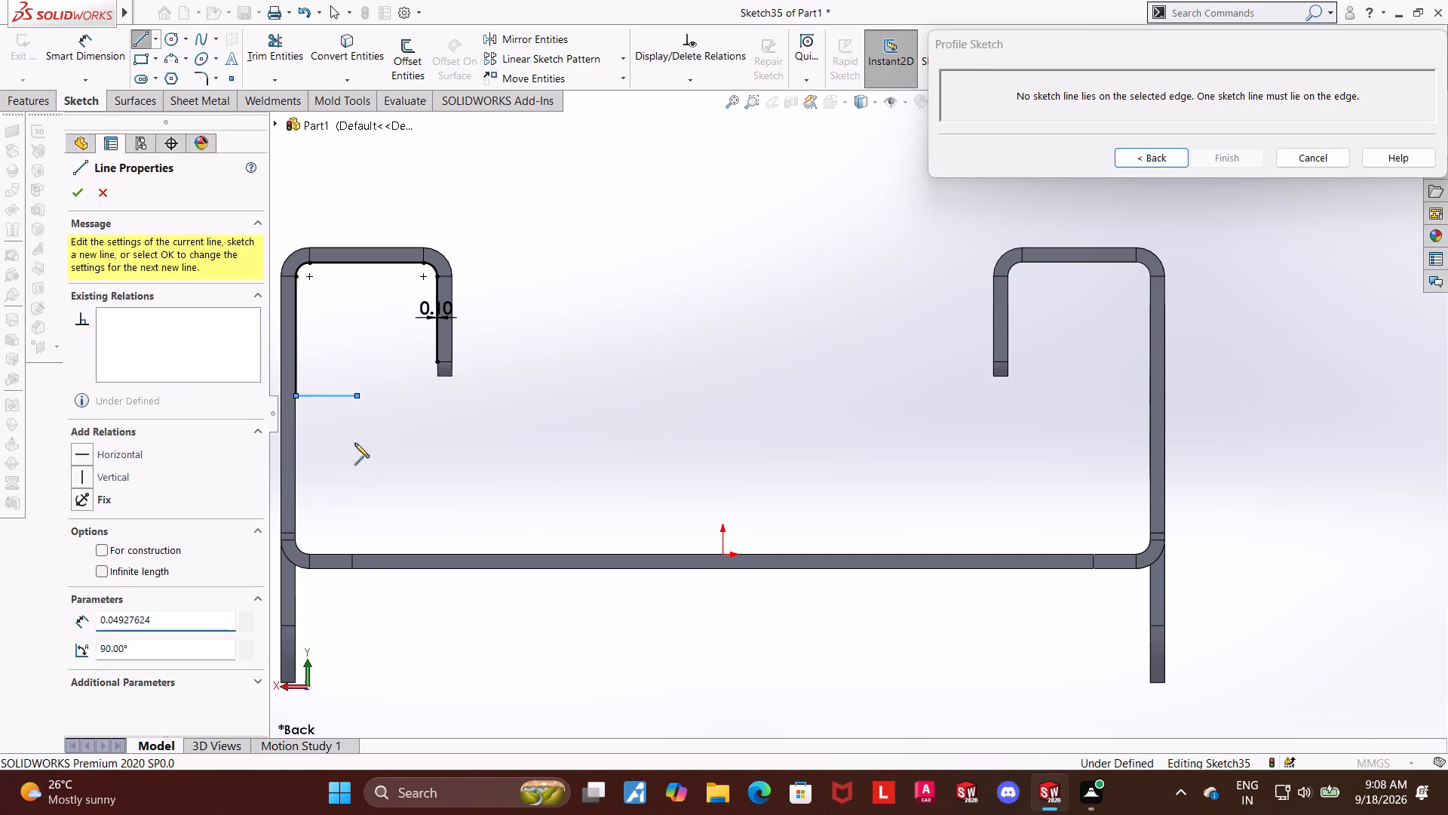
pyautogui.click(355, 553)
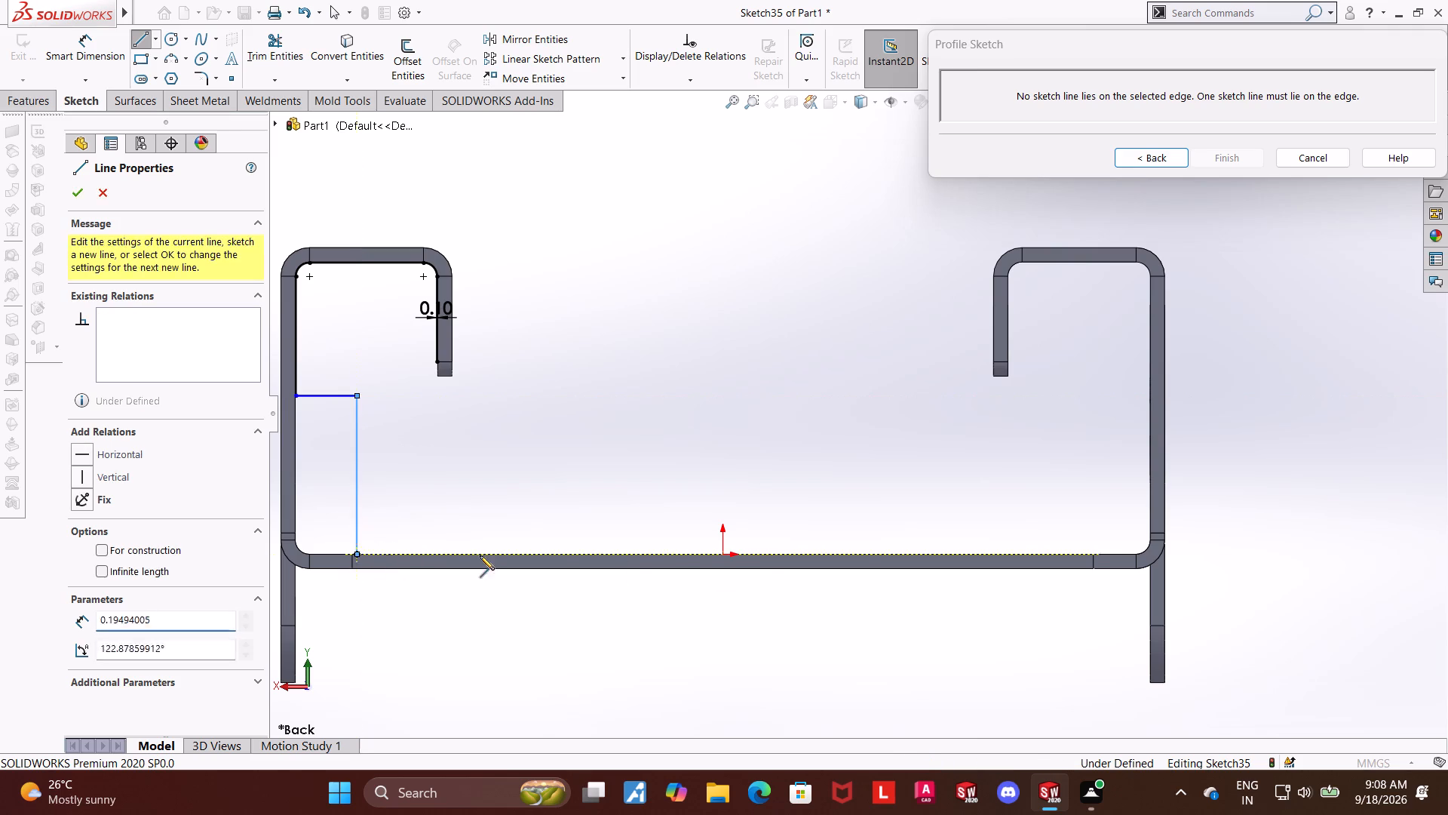
pyautogui.click(1083, 552)
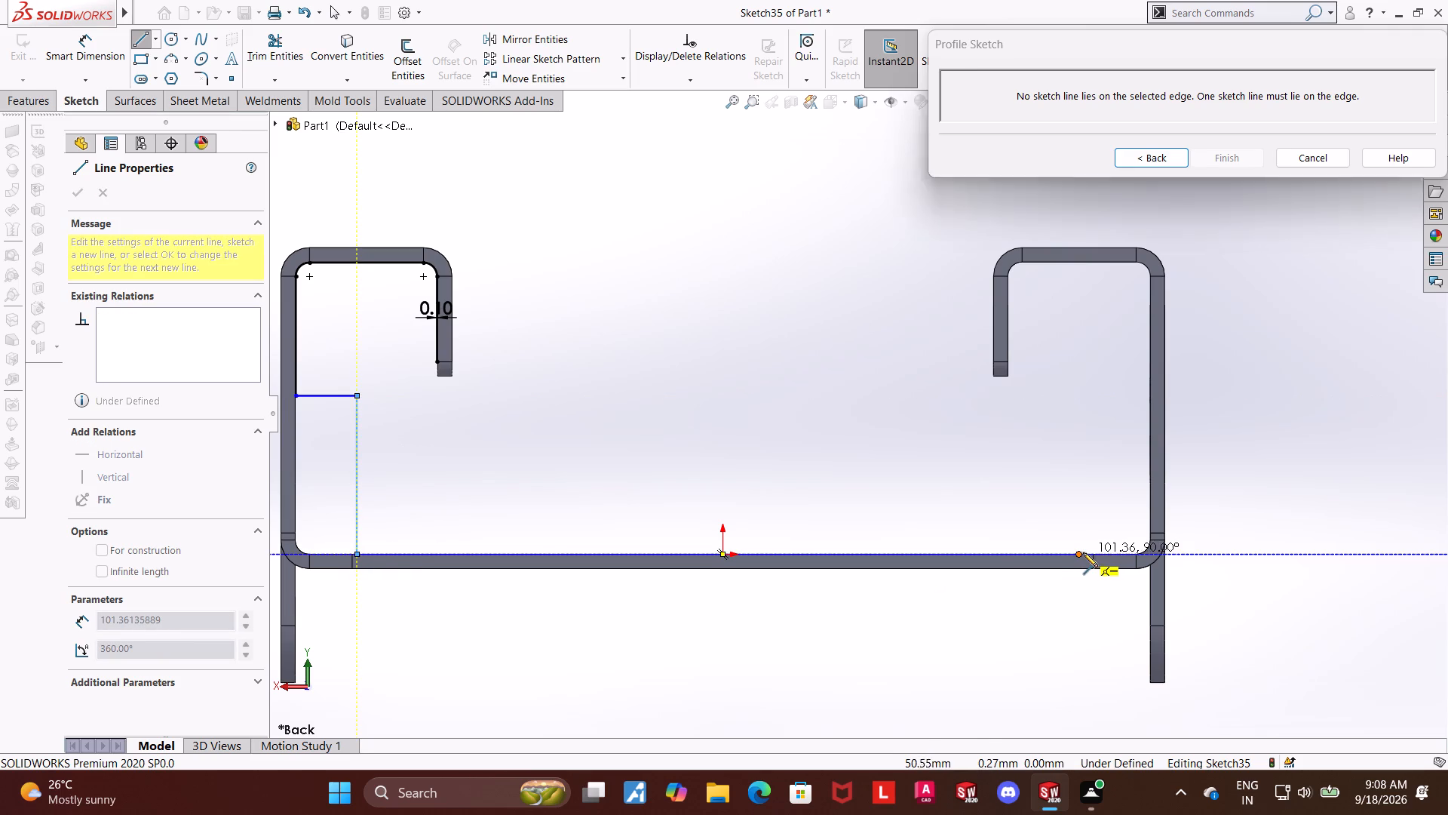
pyautogui.press('Escape')
pyautogui.press('Escape')
pyautogui.press('Escape')
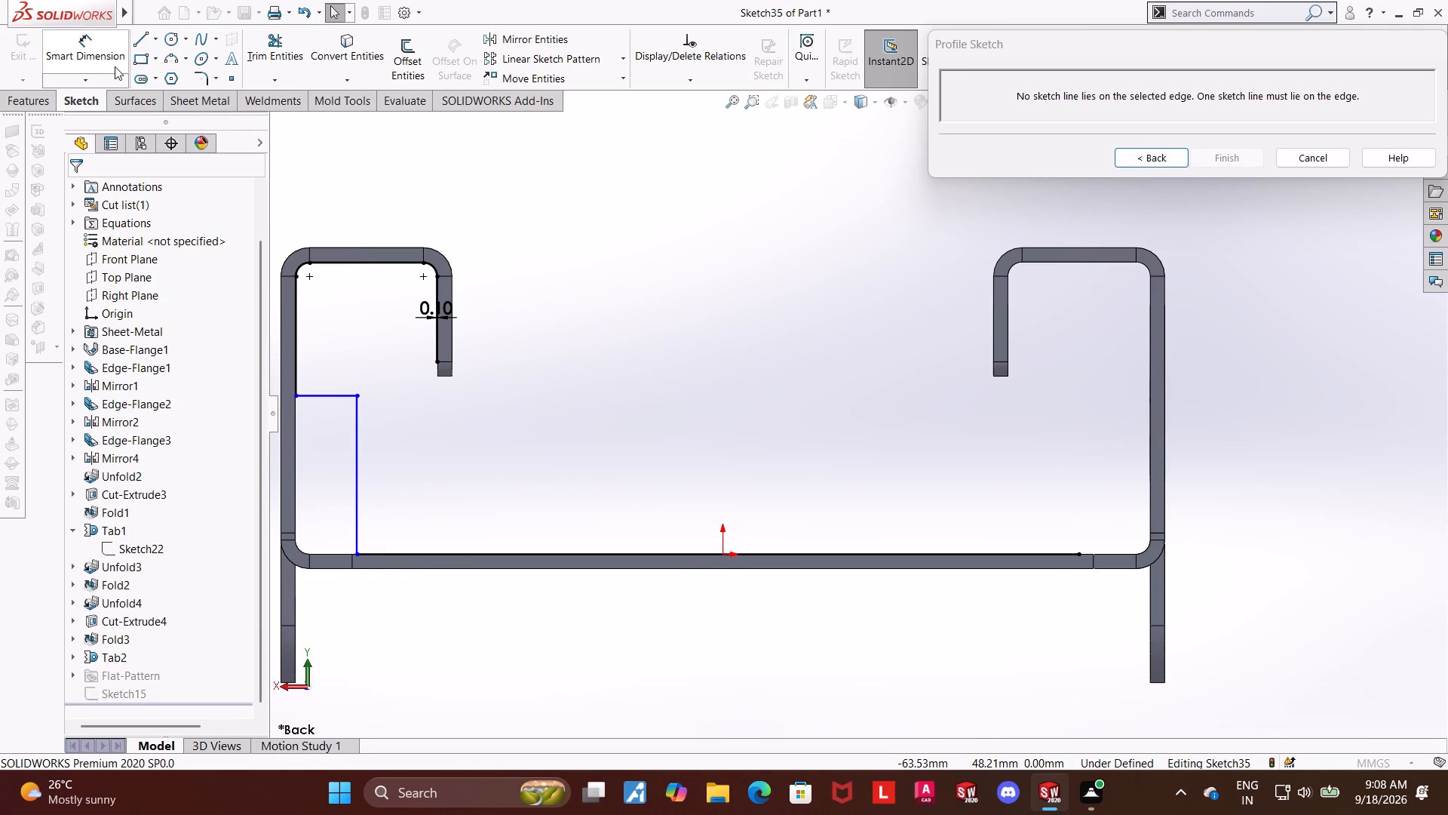
# Dimension the short horizontal step line near the +X hook to 8 mm.
pyautogui.click(106, 60)
pyautogui.click(326, 398)
pyautogui.click(331, 378)
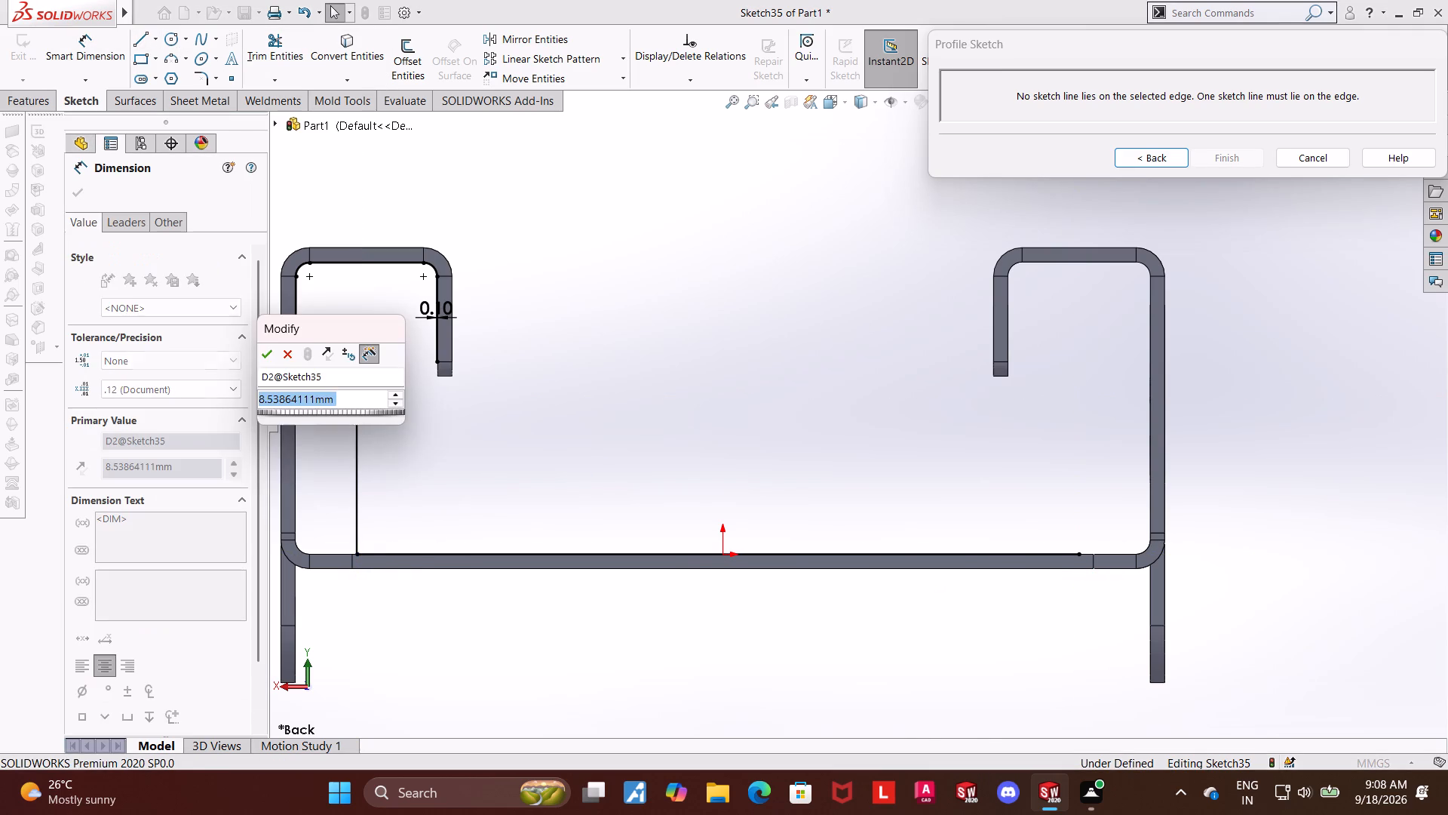
pyautogui.press('8')
pyautogui.press('Return')
pyautogui.press('Escape')
pyautogui.press('Escape')
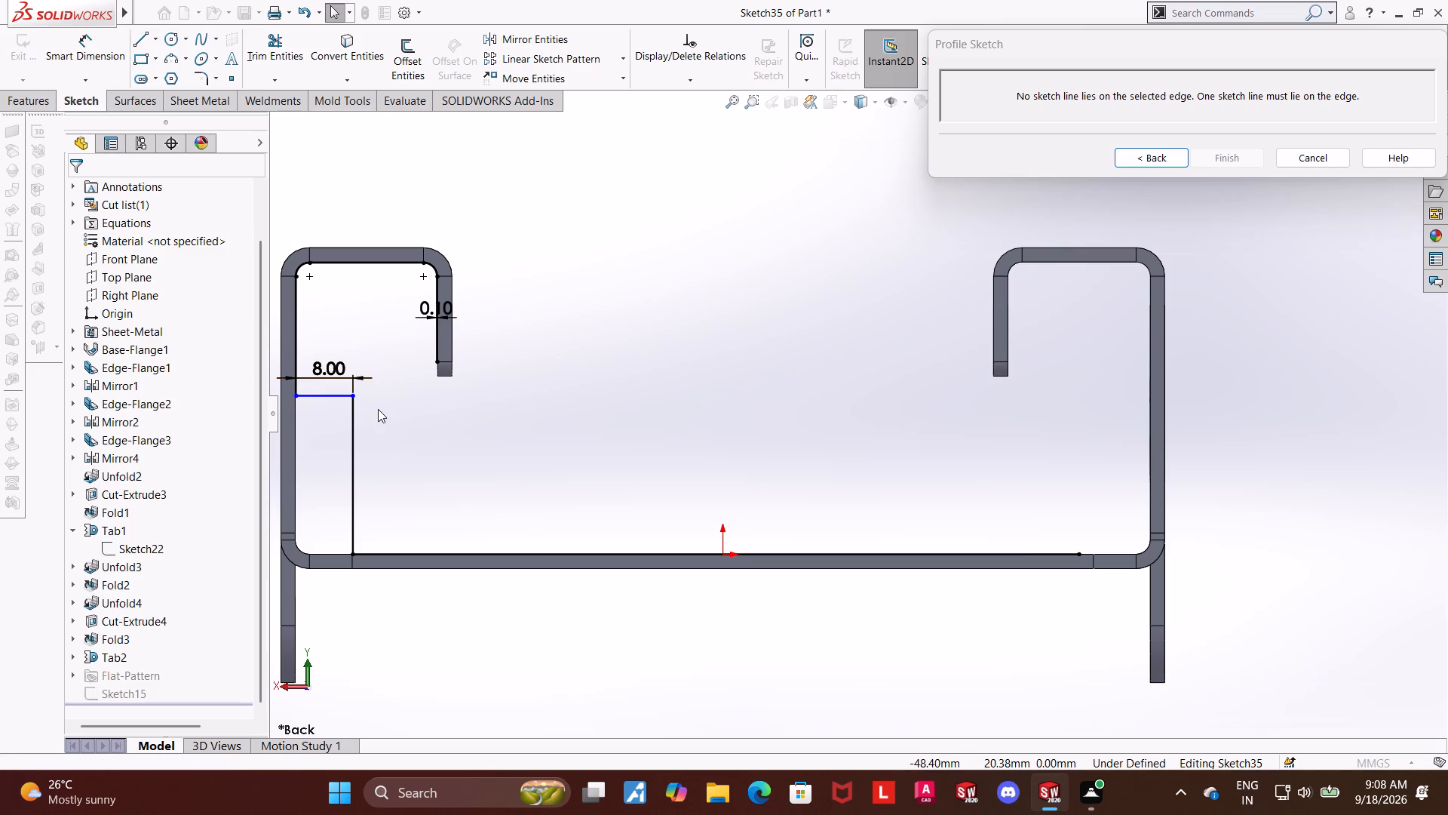
pyautogui.press('Escape')
# Extend the hook lip's offset line downward until its lower end is level with the 8 mm horizontal line.
pyautogui.click(140, 42)
pyautogui.press('Escape')
pyautogui.moveTo(437, 363); pyautogui.dragTo(436, 395)
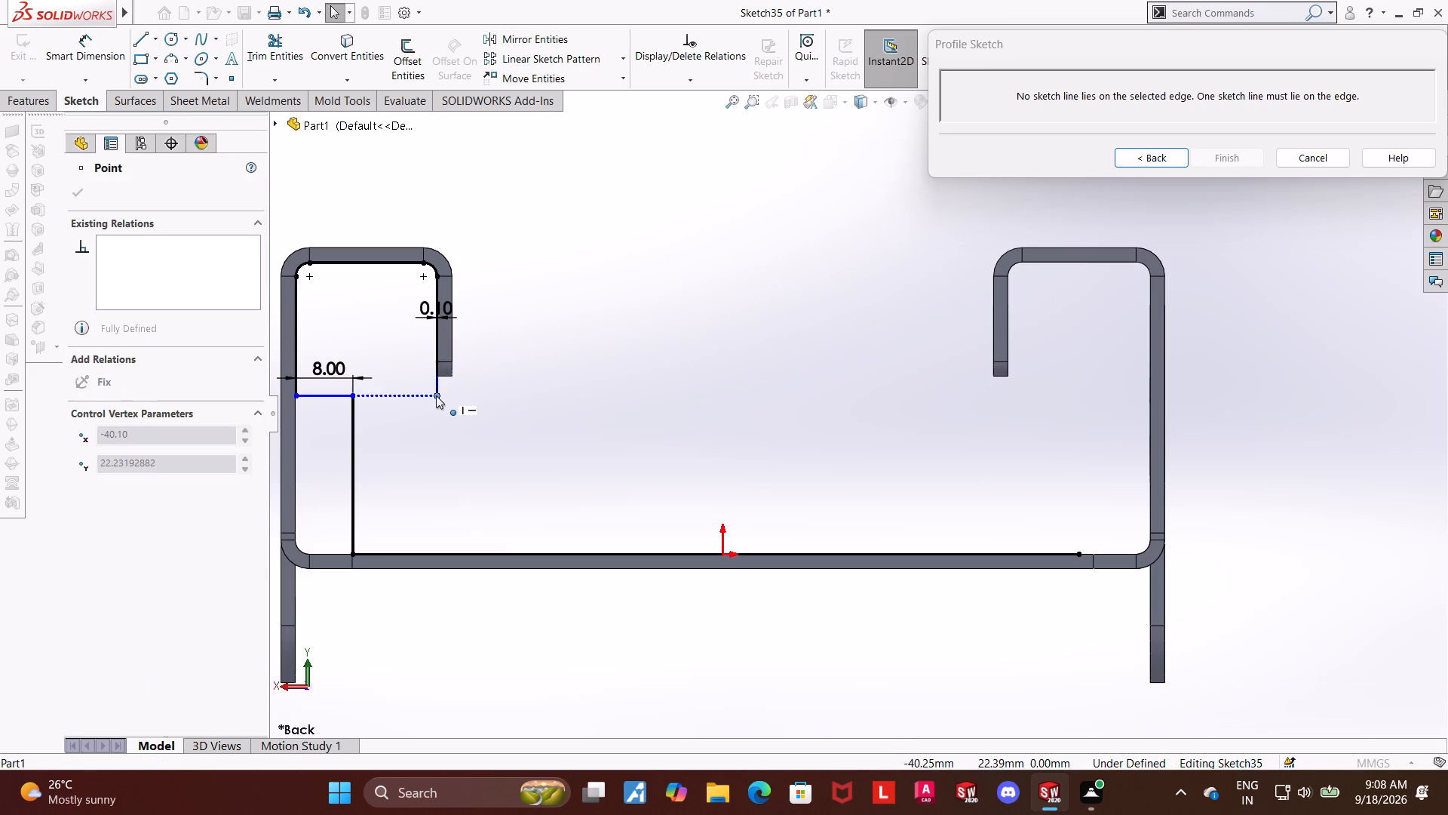
pyautogui.moveTo(436, 395); pyautogui.dragTo(436, 397)
pyautogui.press('Escape')
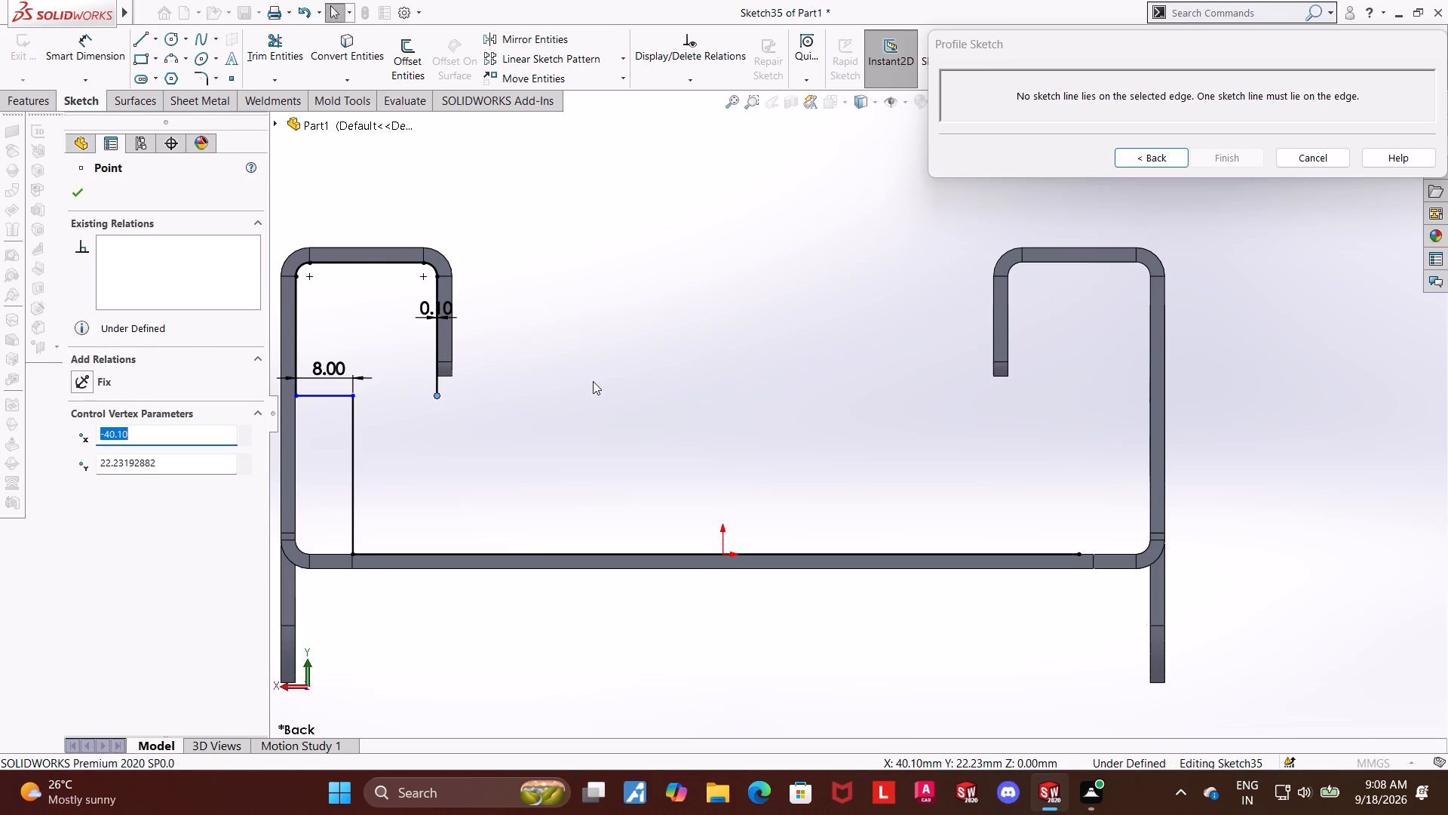
pyautogui.press('Escape')
# Move the 8 mm horizontal step line upward, slightly above the lower end of the offset lip line.
pyautogui.moveTo(339, 398); pyautogui.dragTo(339, 371)
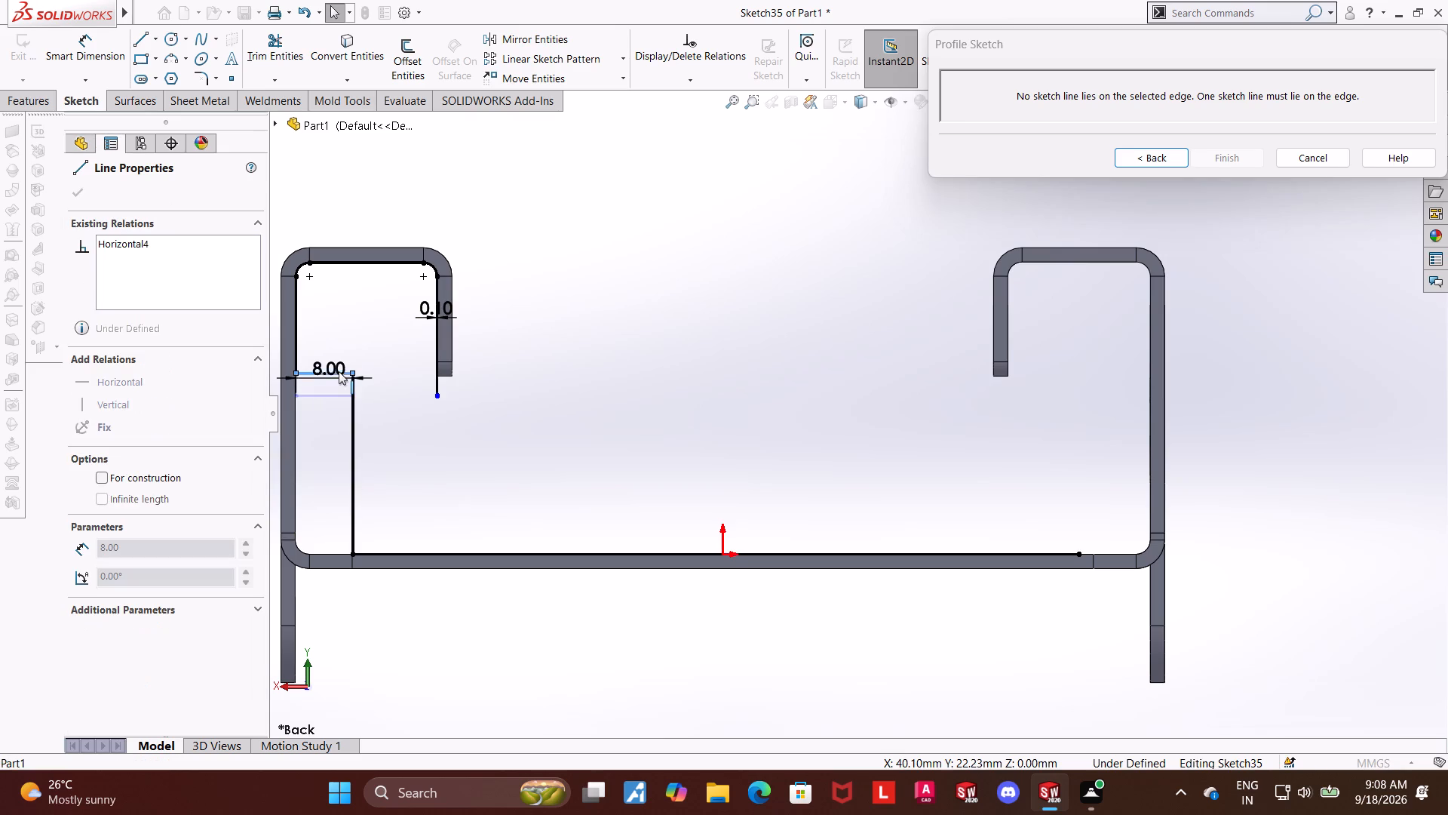
pyautogui.moveTo(339, 371); pyautogui.dragTo(338, 372)
pyautogui.click(668, 338)
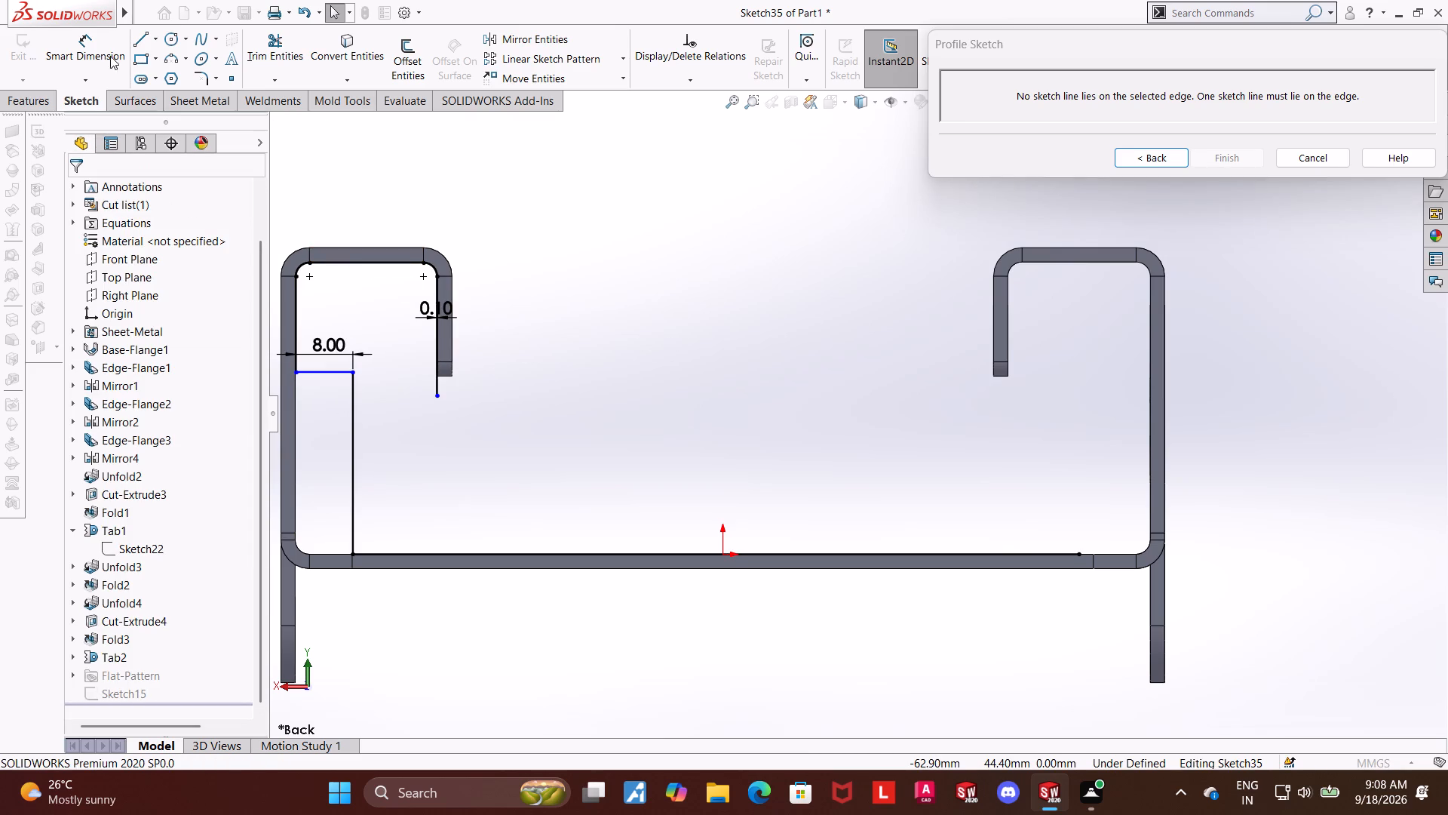
# Draw a tangent arc of about 7 mm radius from the offset lip line's lower end, curving toward the bracket's middle.
pyautogui.click(145, 41)
pyautogui.click(439, 396)
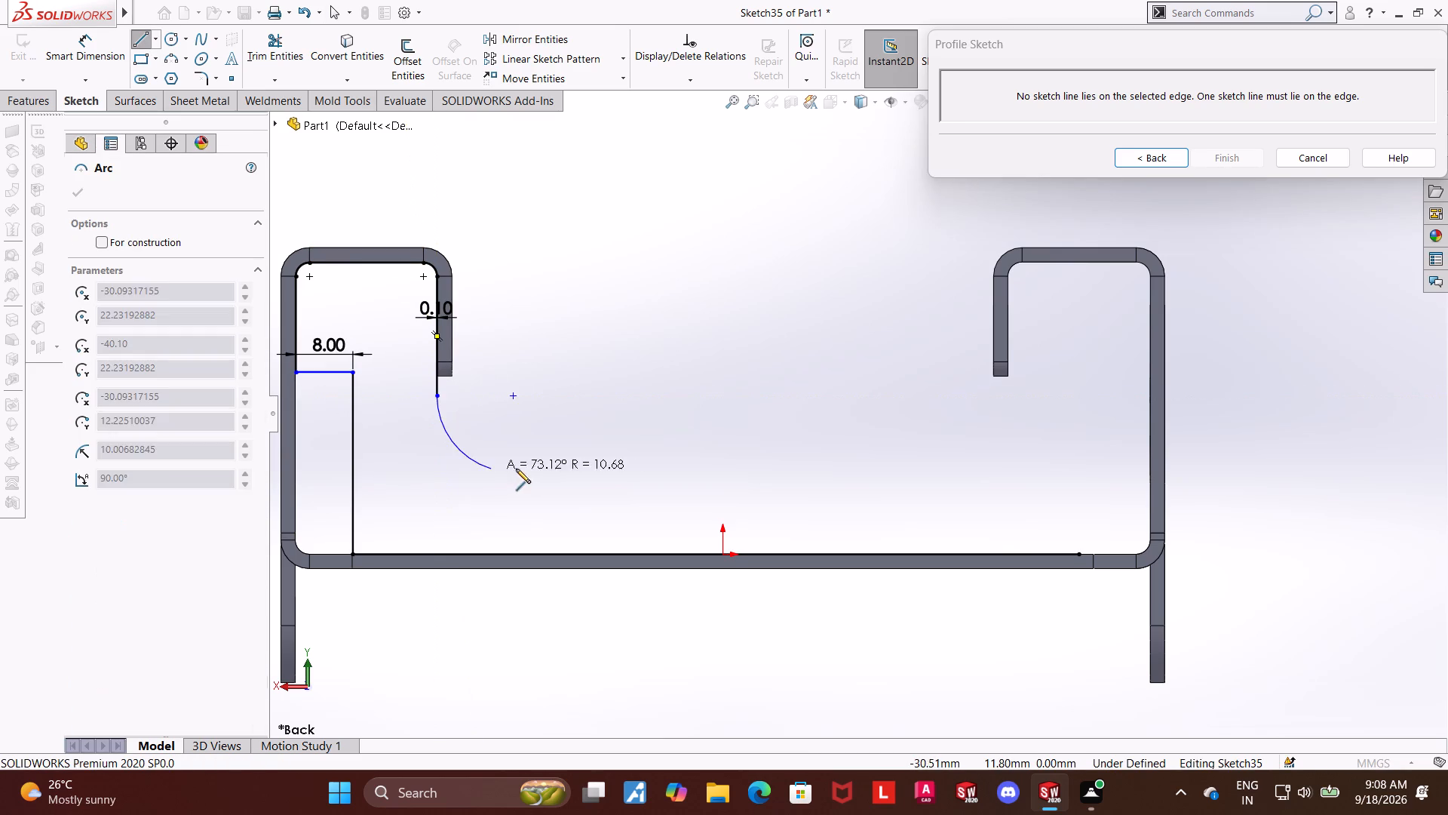
pyautogui.click(480, 447)
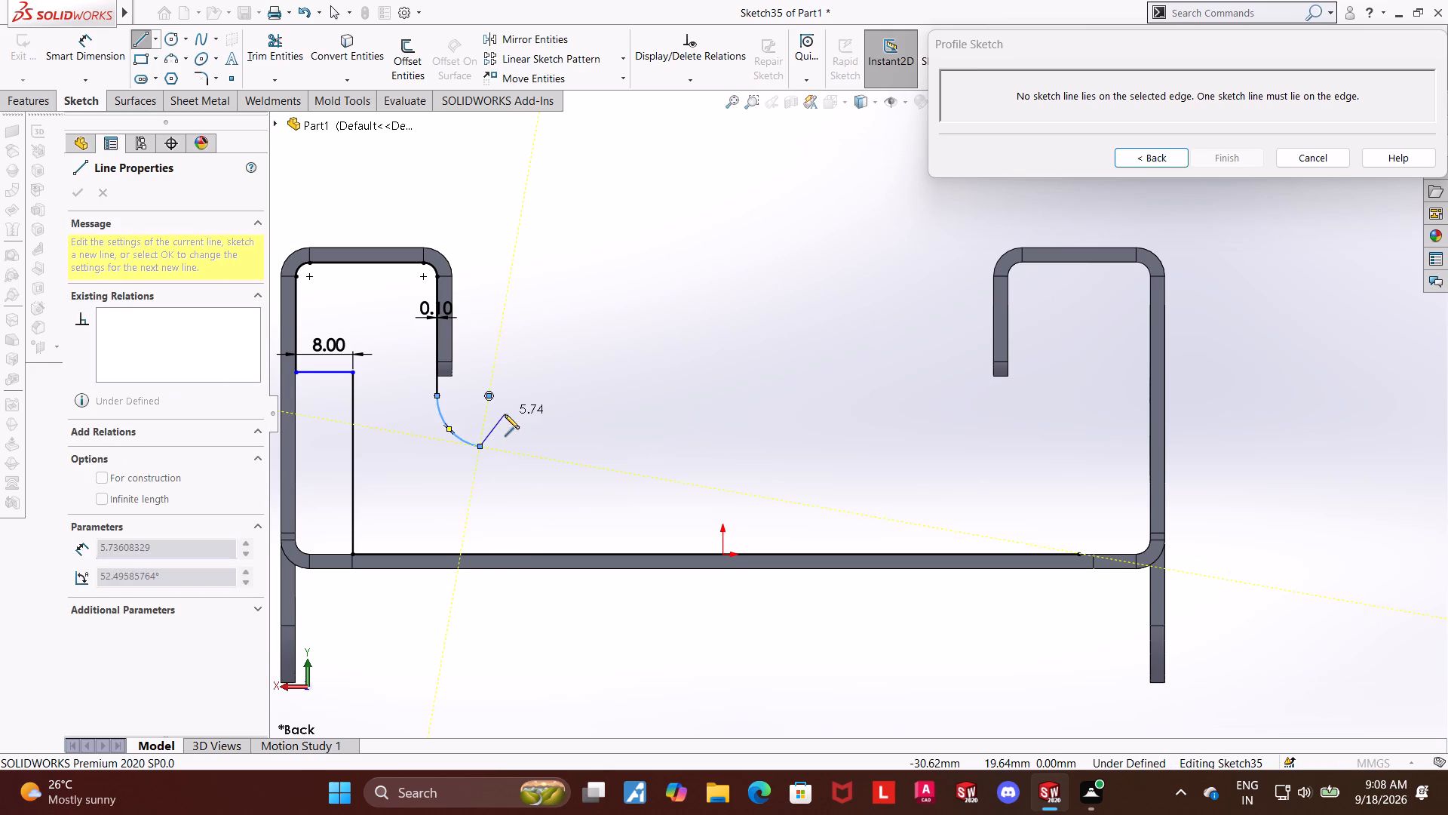
pyautogui.press('Escape')
pyautogui.press('Escape')
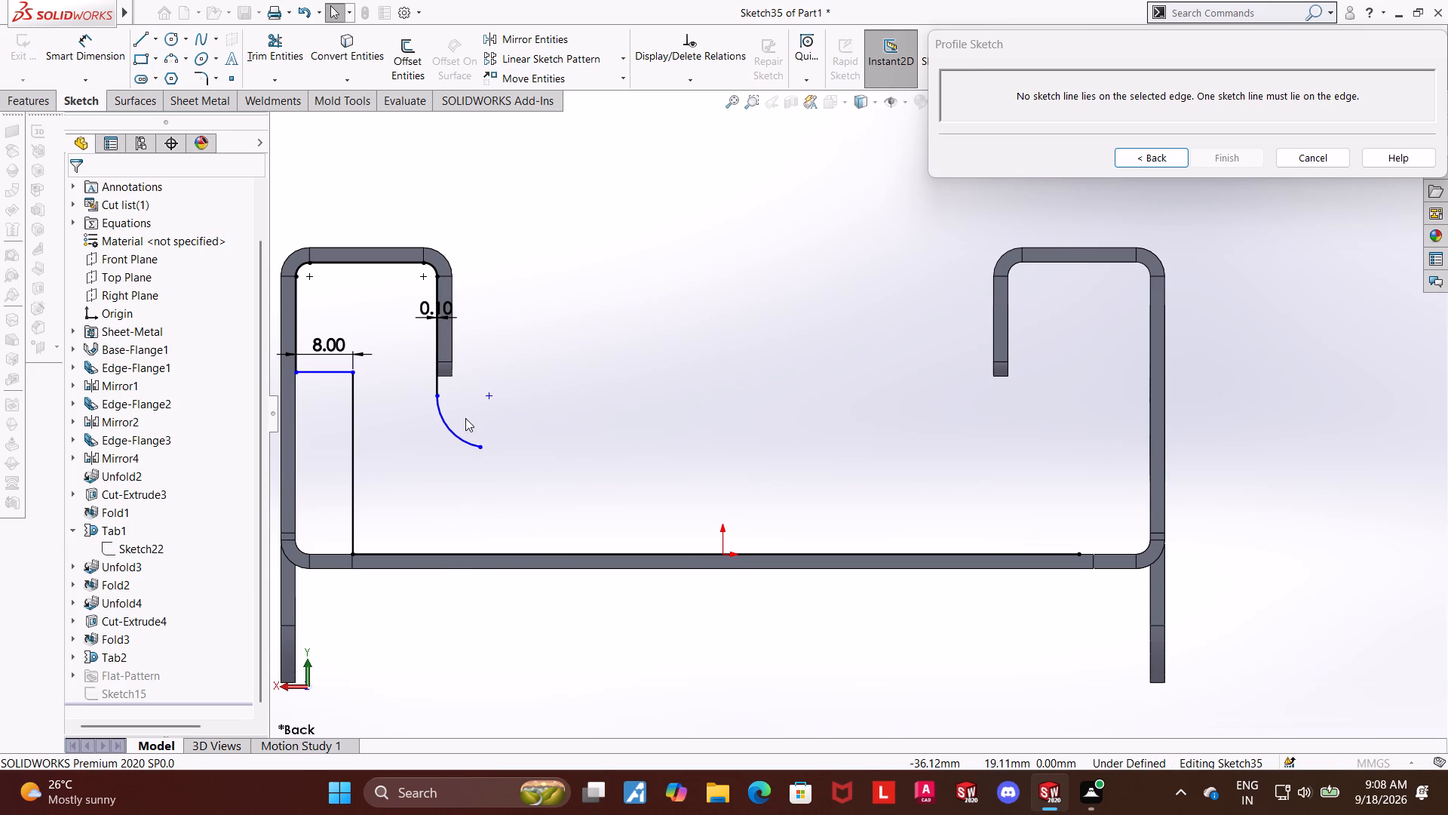
# Draw a horizontal line about 69 mm long from the arc's lower end across toward the opposite hook.
pyautogui.click(136, 42)
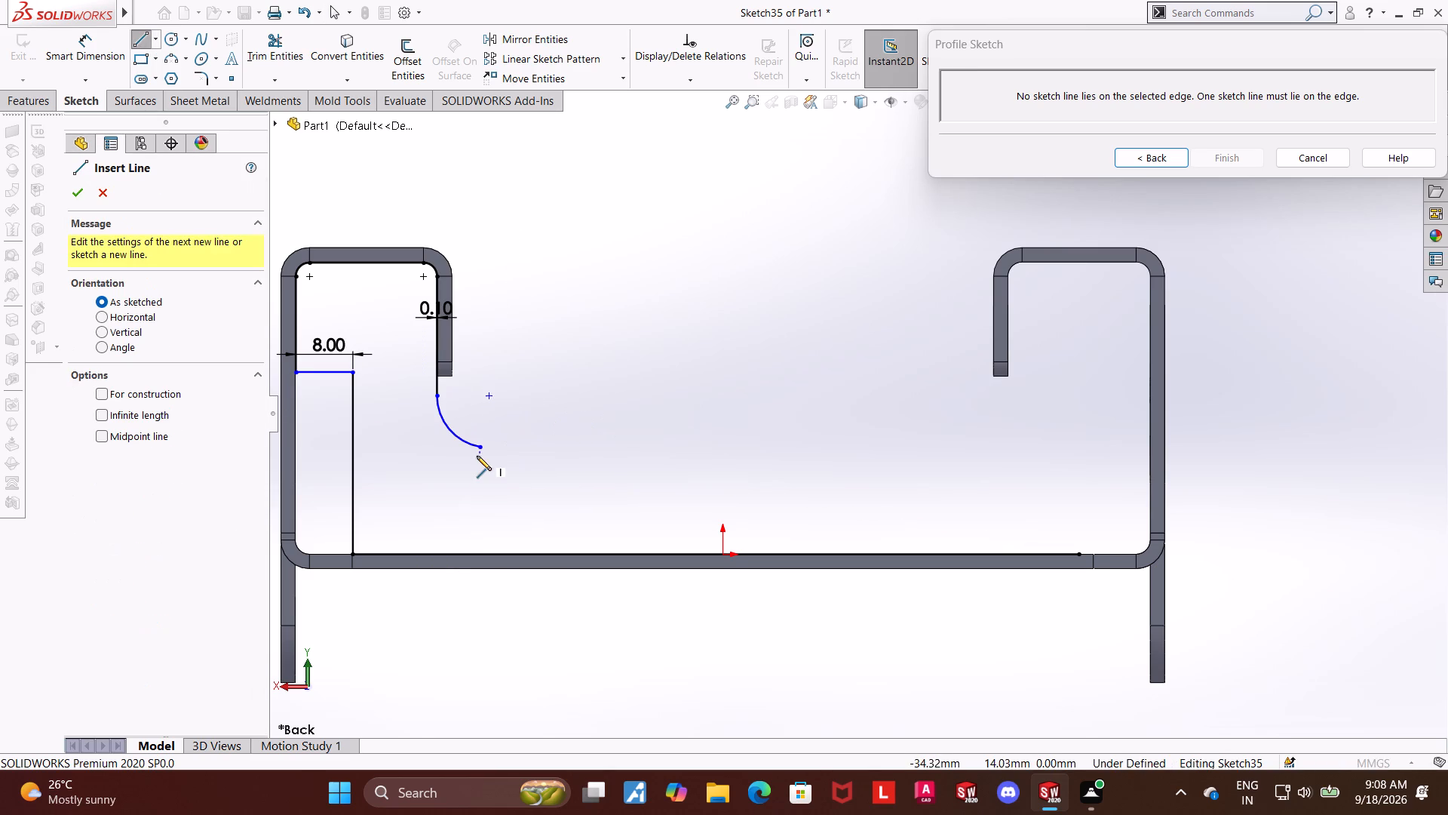
pyautogui.click(480, 450)
pyautogui.click(971, 447)
pyautogui.press('Escape')
pyautogui.press('Escape')
pyautogui.press('Escape')
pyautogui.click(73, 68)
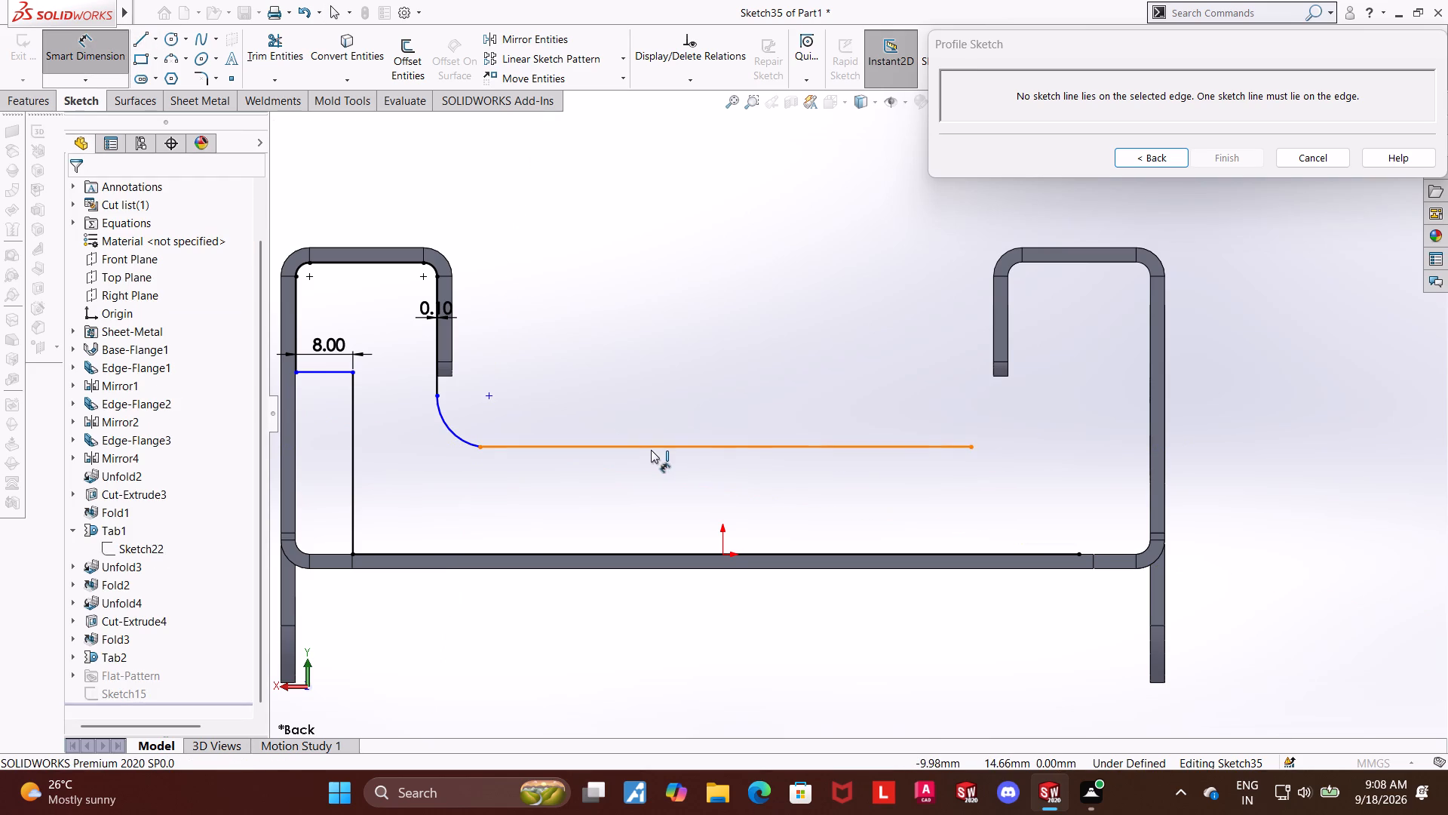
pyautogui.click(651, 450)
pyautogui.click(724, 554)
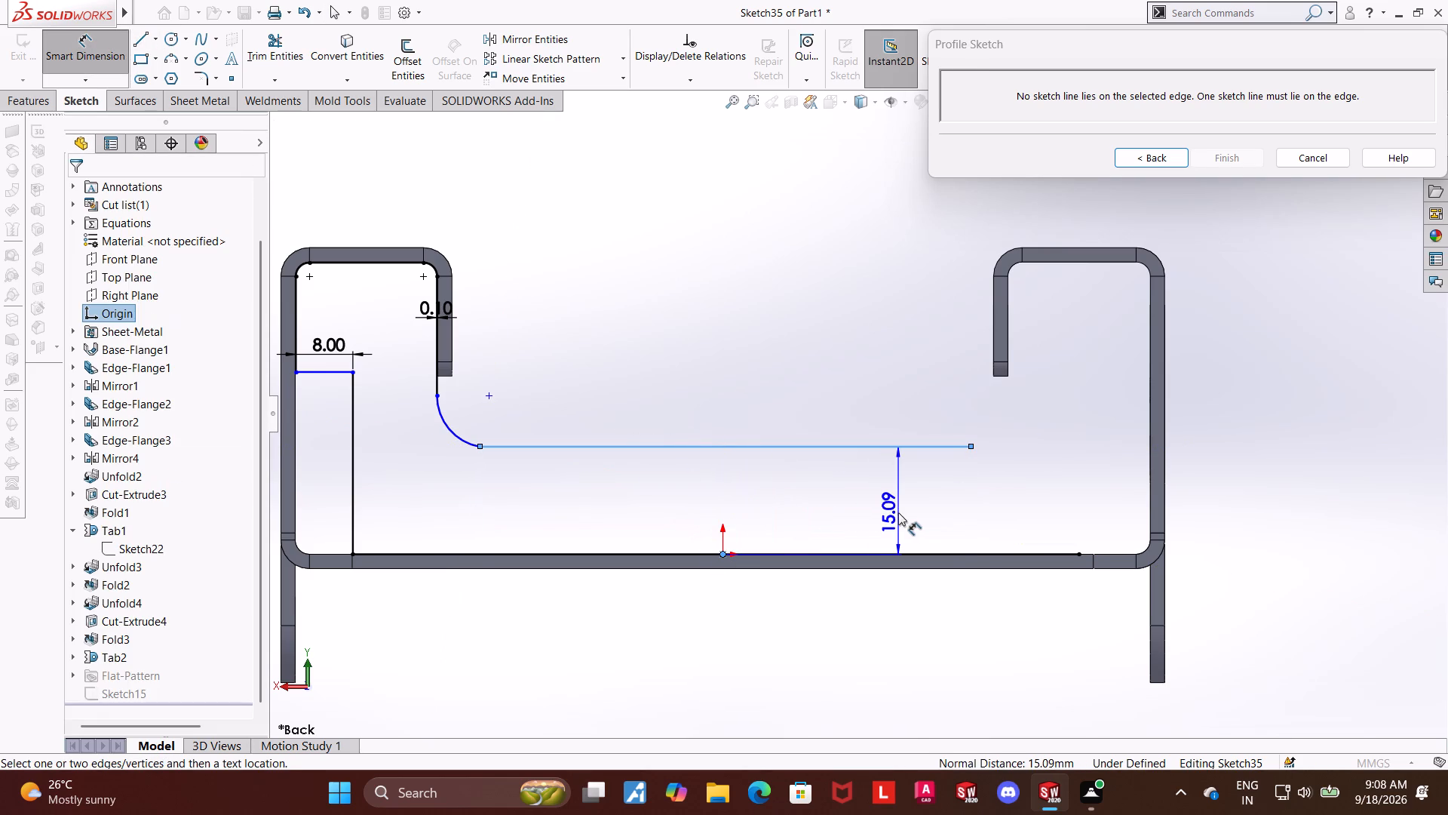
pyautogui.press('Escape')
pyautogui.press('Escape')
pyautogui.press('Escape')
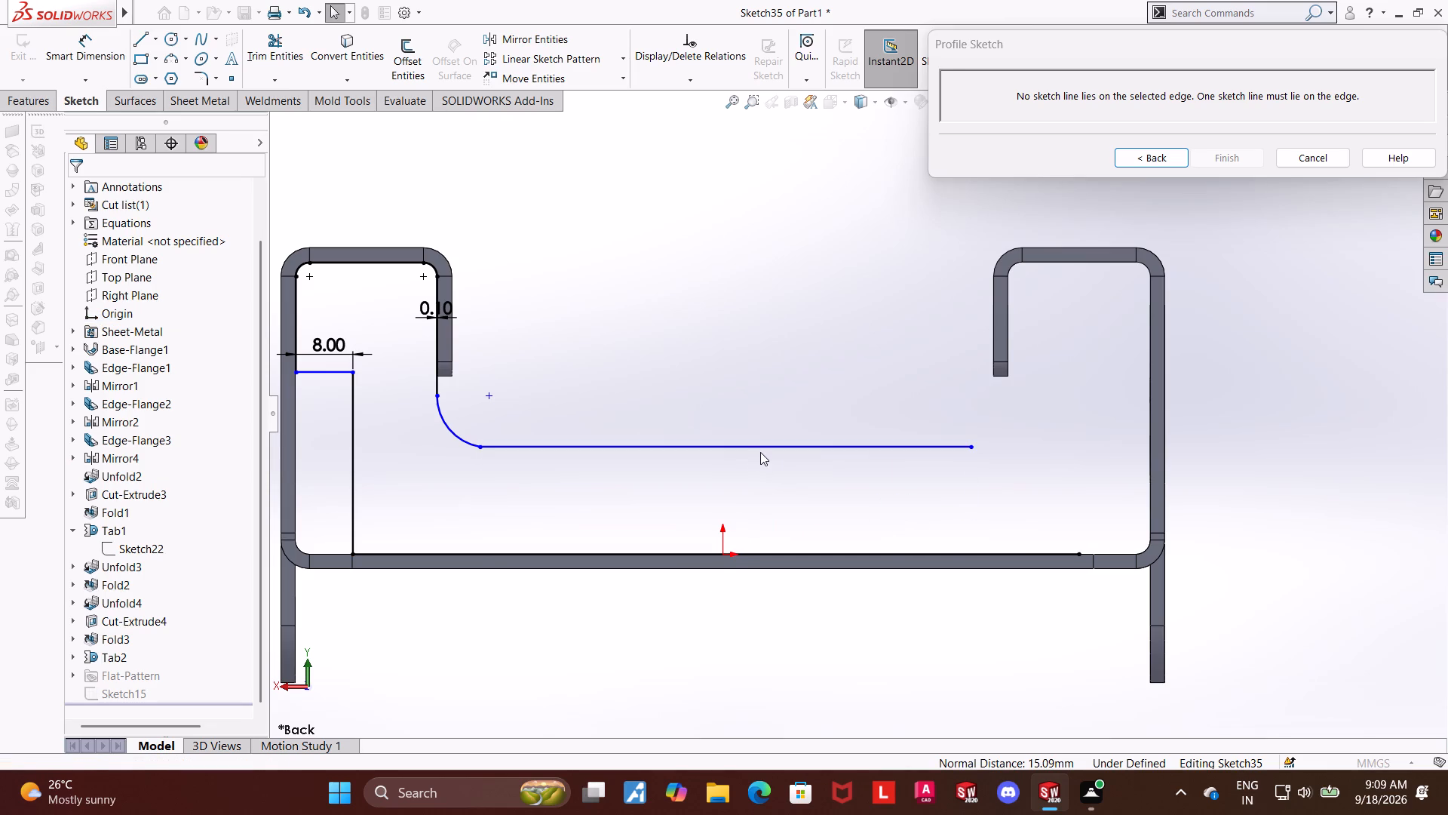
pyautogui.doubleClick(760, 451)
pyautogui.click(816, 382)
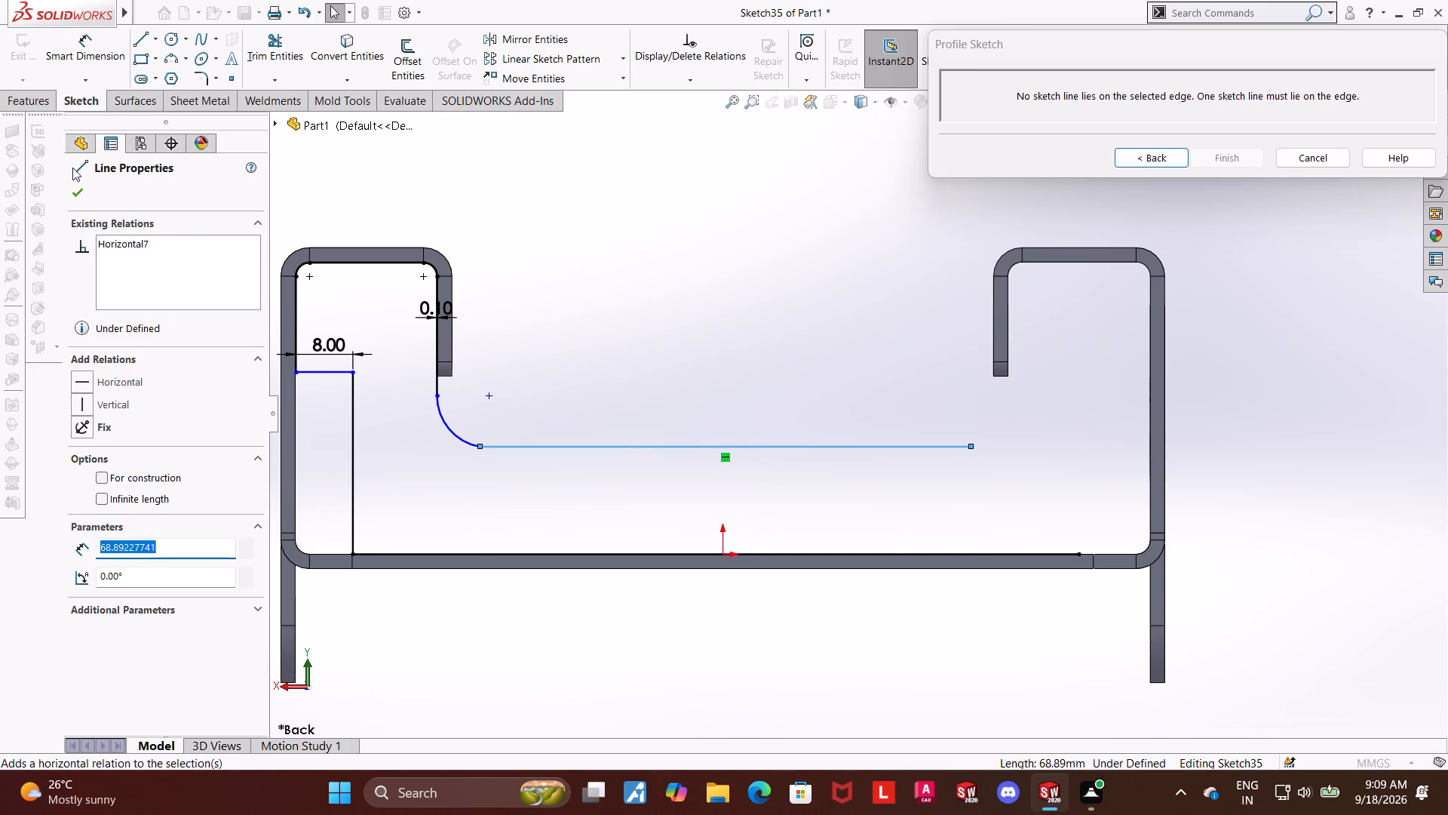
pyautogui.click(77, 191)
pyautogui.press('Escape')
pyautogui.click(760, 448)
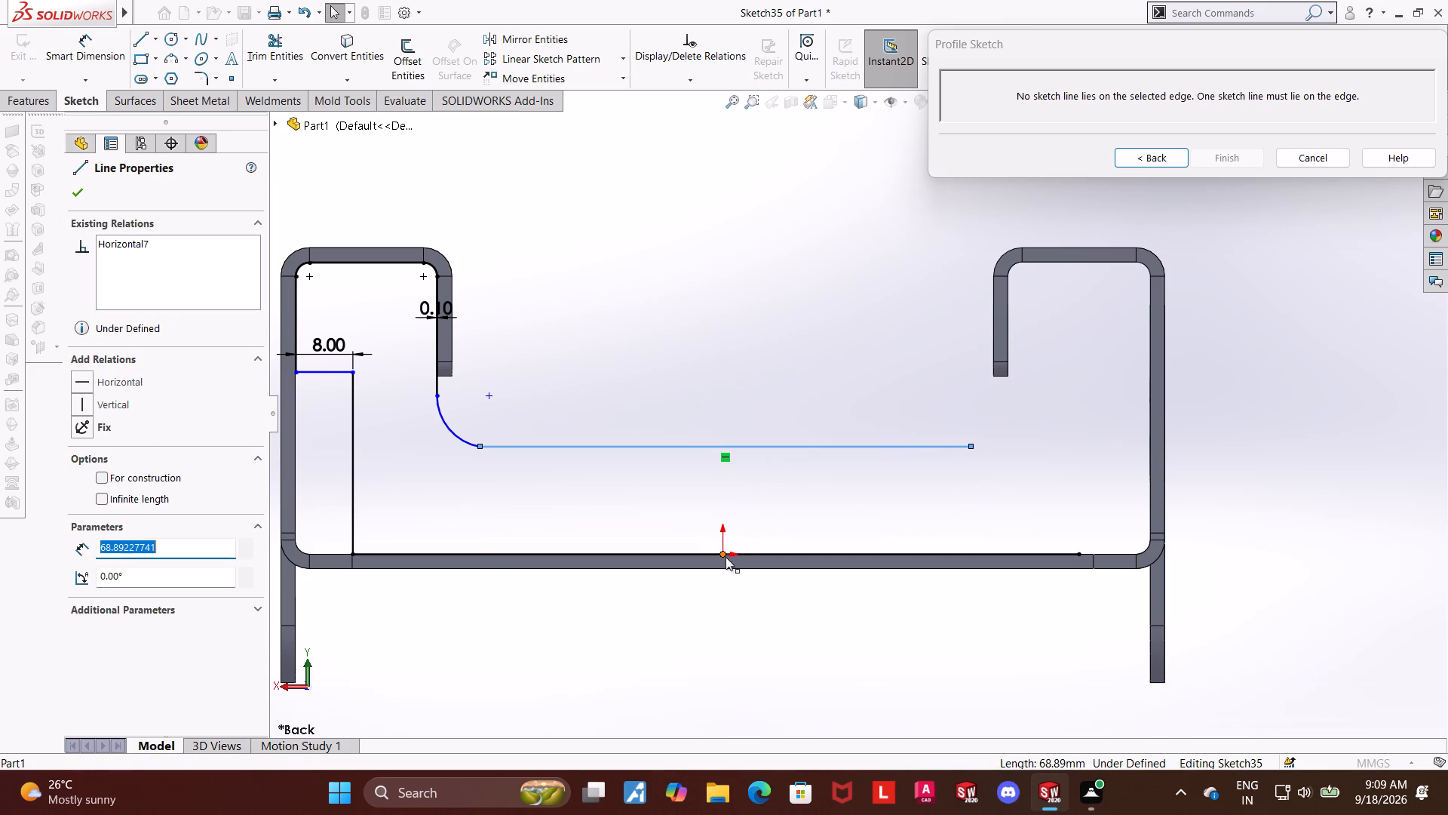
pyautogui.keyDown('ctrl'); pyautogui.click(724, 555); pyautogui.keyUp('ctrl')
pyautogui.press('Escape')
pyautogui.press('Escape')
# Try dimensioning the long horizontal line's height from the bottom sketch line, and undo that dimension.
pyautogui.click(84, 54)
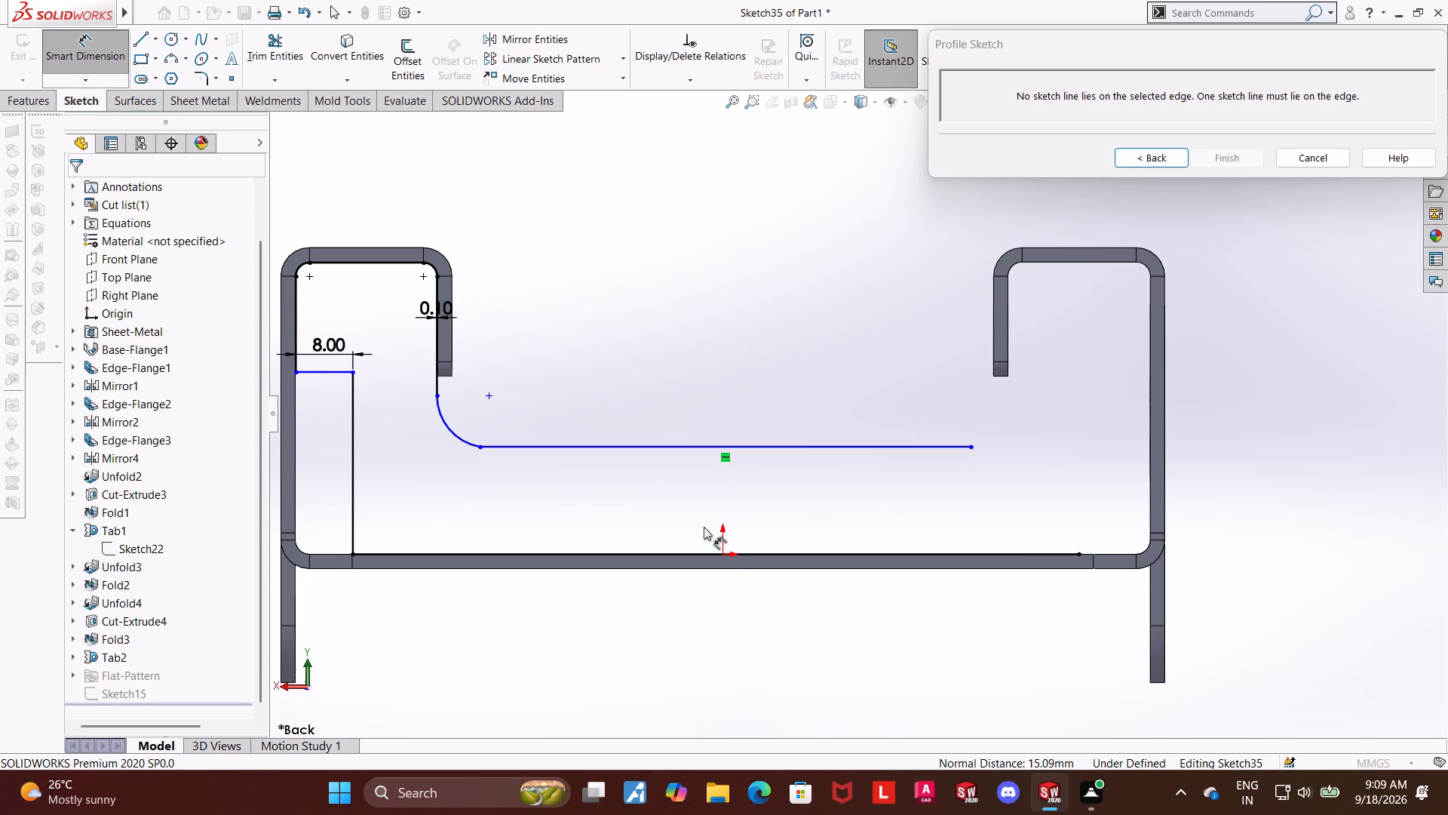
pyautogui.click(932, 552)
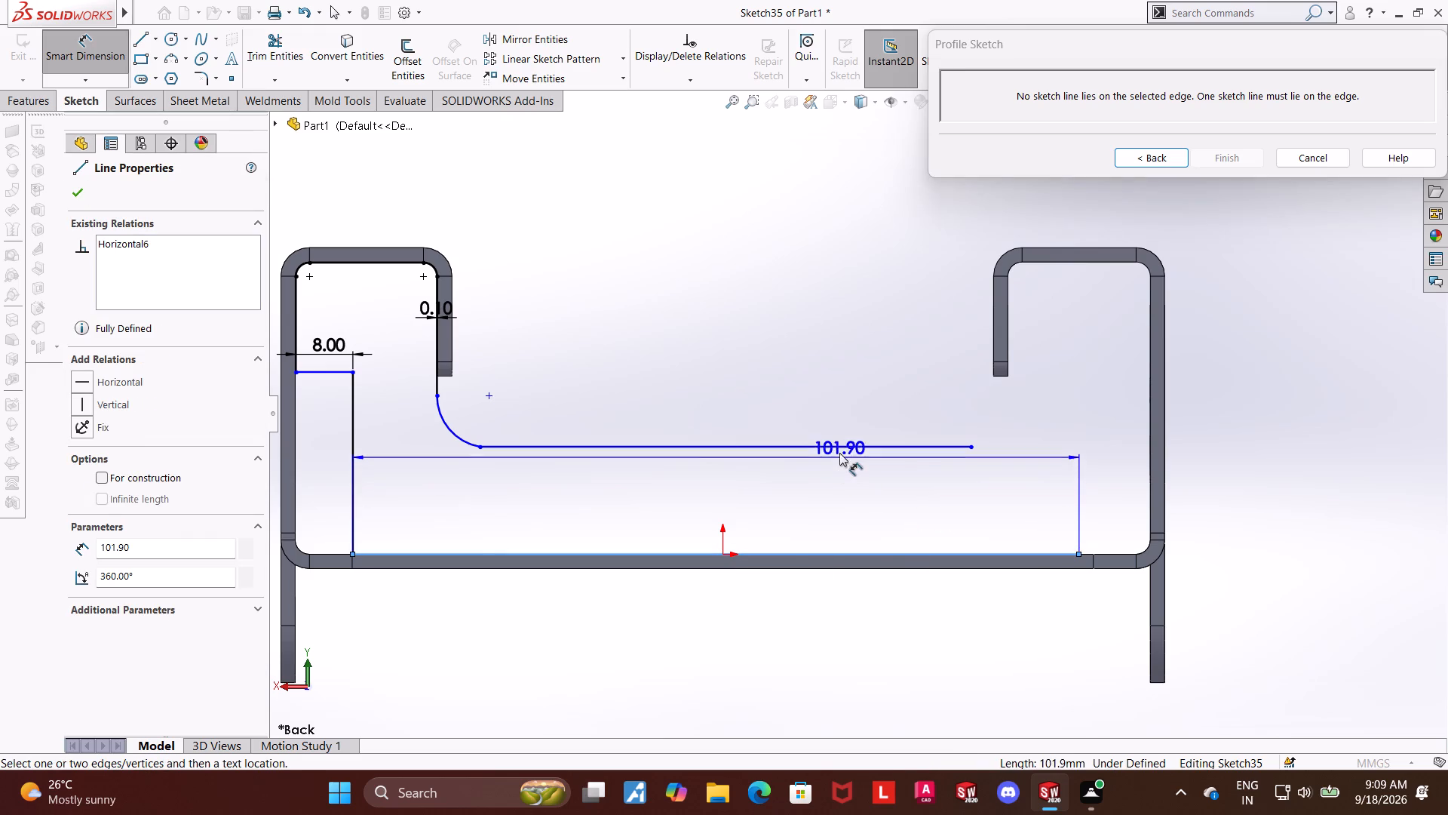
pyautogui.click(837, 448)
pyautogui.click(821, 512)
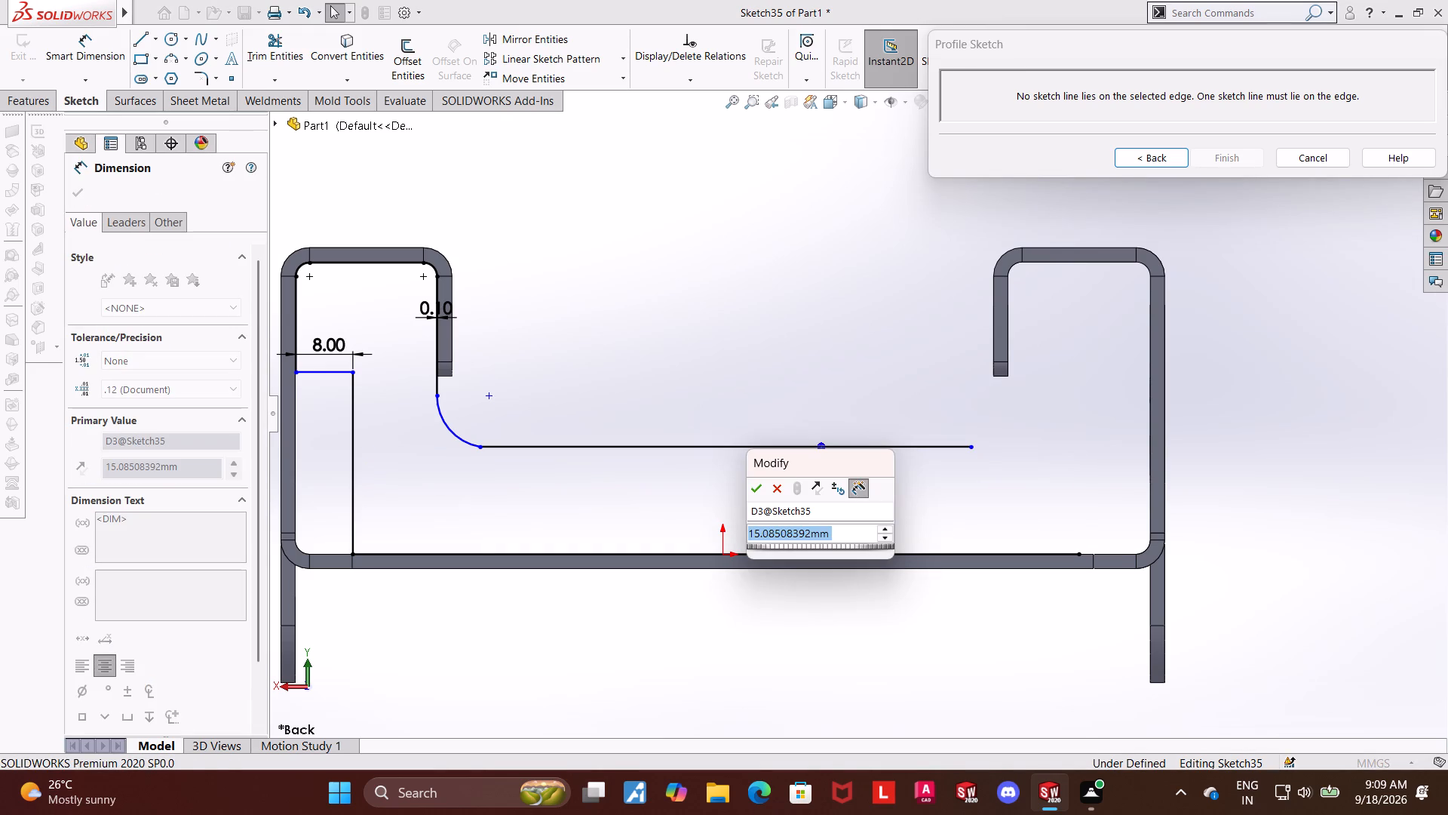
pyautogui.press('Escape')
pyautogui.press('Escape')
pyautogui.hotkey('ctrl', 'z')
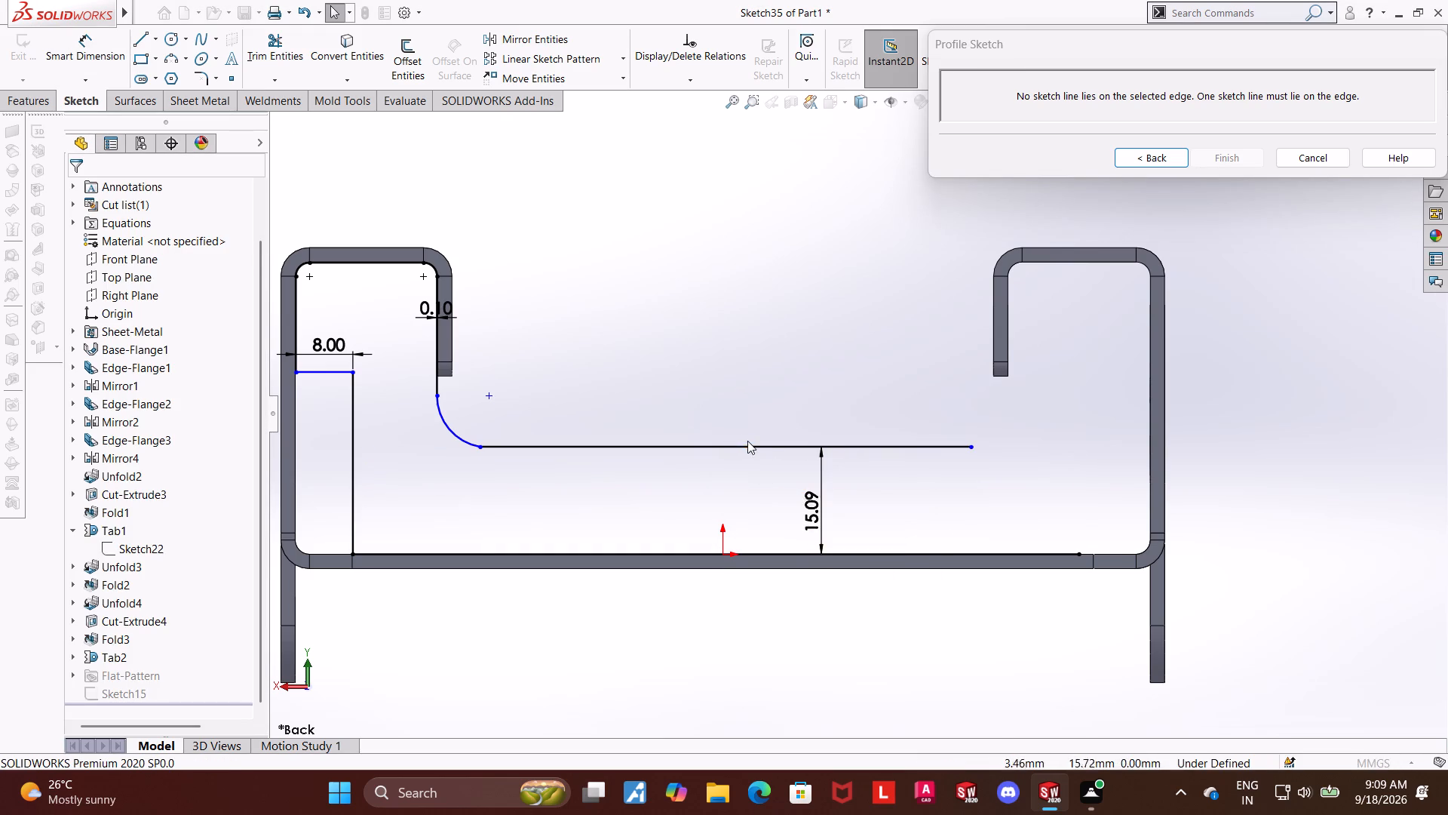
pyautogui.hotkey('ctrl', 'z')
# Dimension the long horizontal line's height from the base flange's outer bottom edge to 18 mm.
pyautogui.click(105, 56)
pyautogui.click(781, 450)
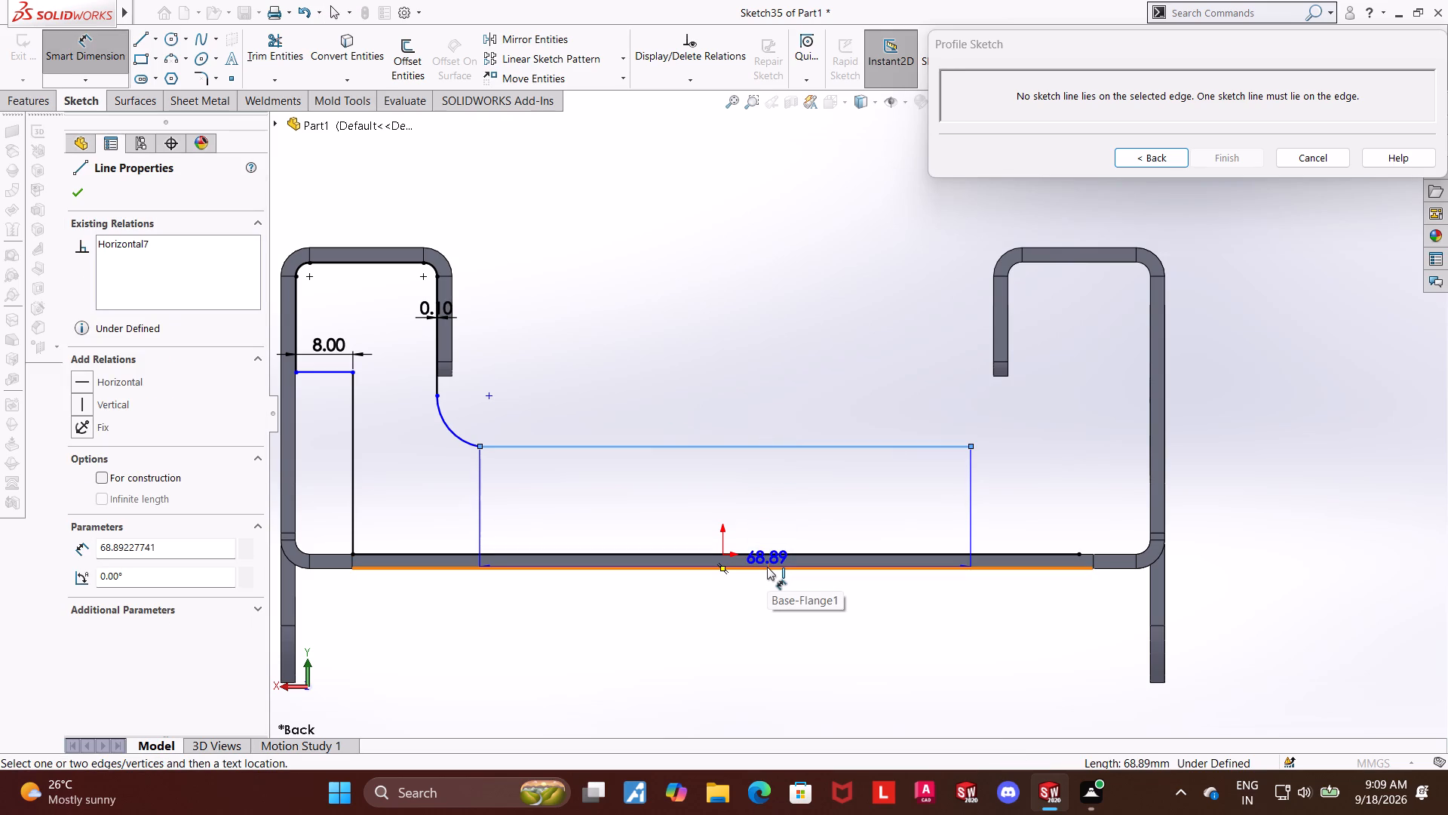
pyautogui.click(767, 567)
pyautogui.click(787, 501)
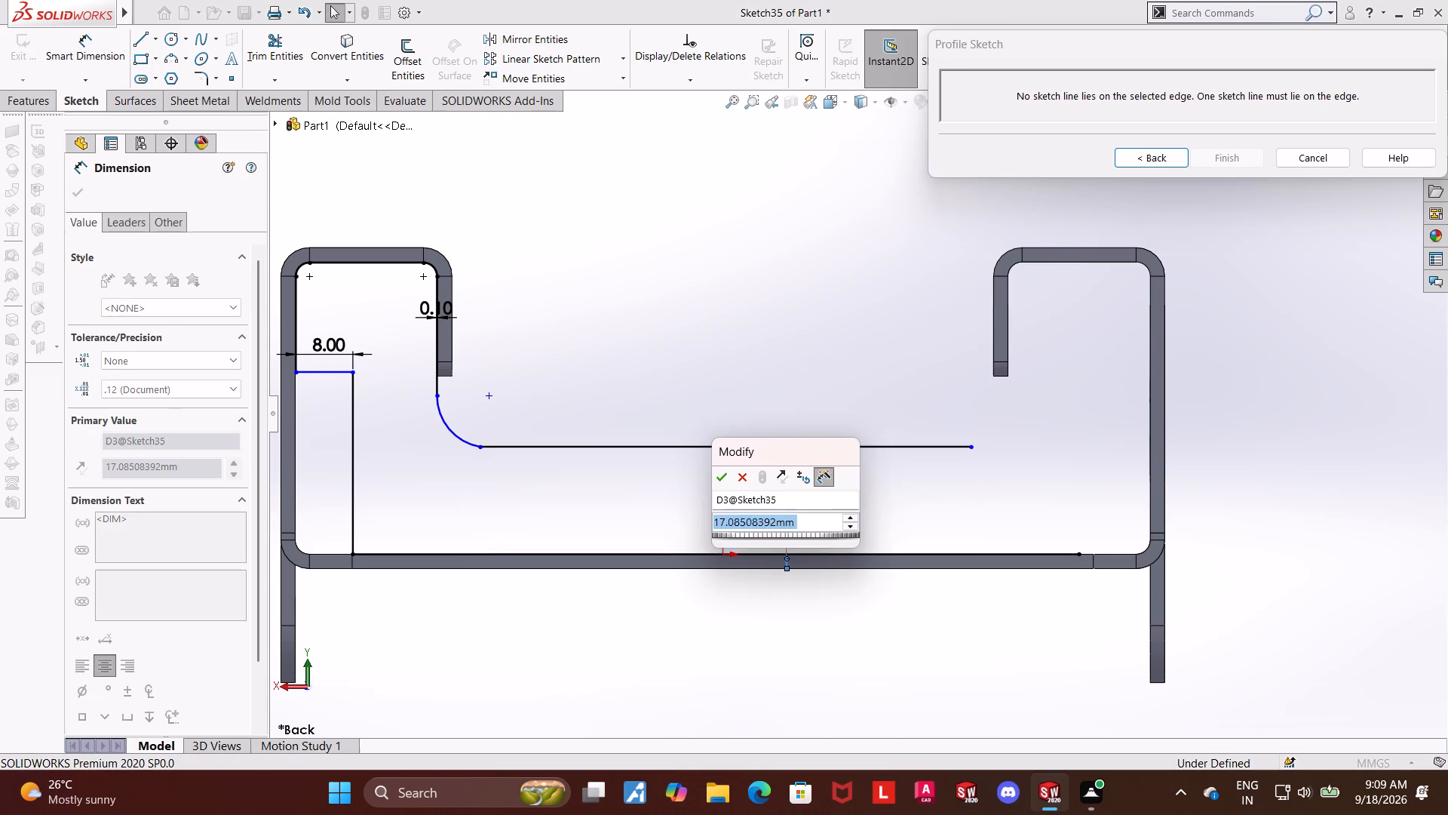
pyautogui.write('18')
pyautogui.press('Return')
pyautogui.press('Escape')
pyautogui.press('Escape')
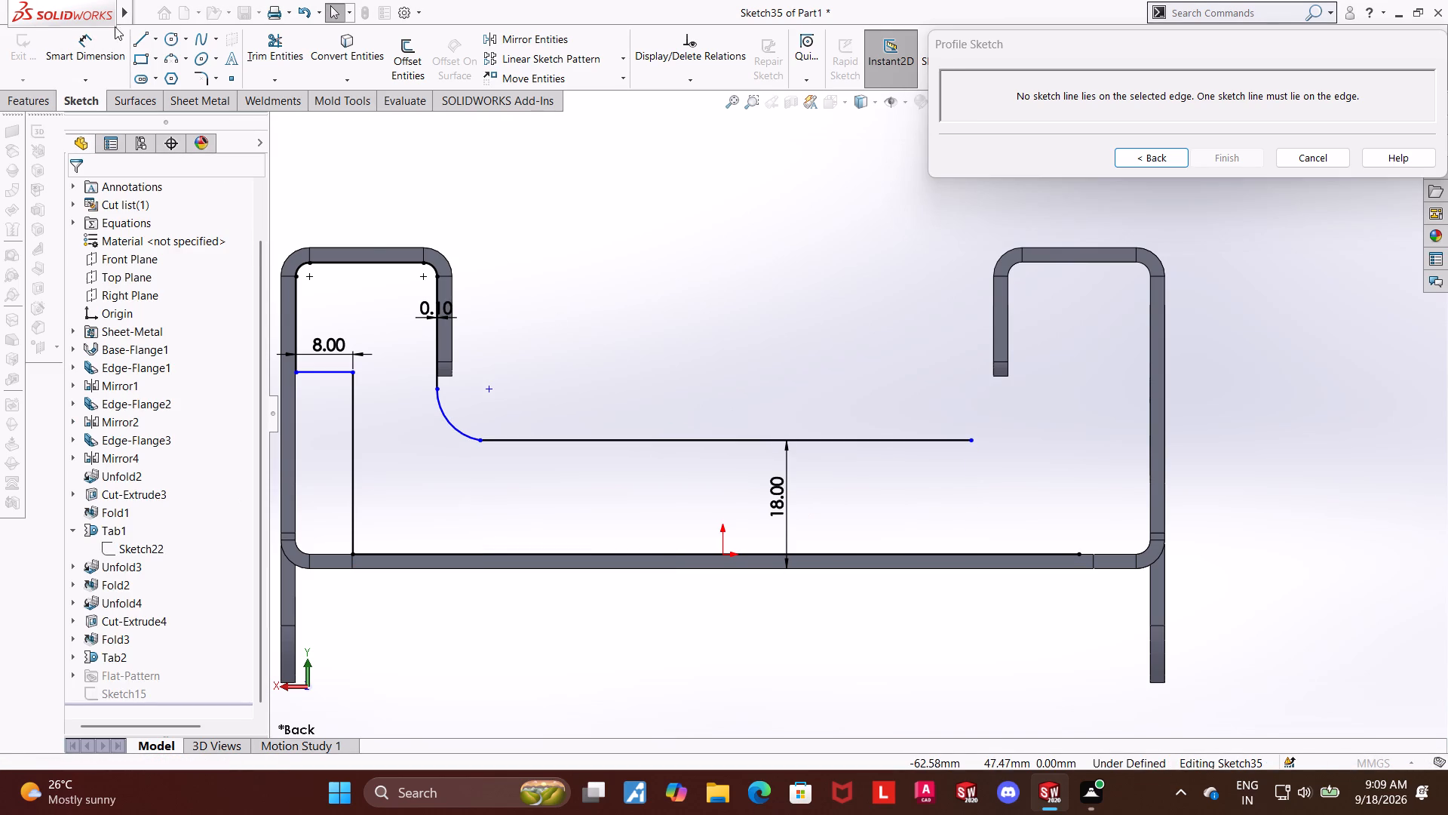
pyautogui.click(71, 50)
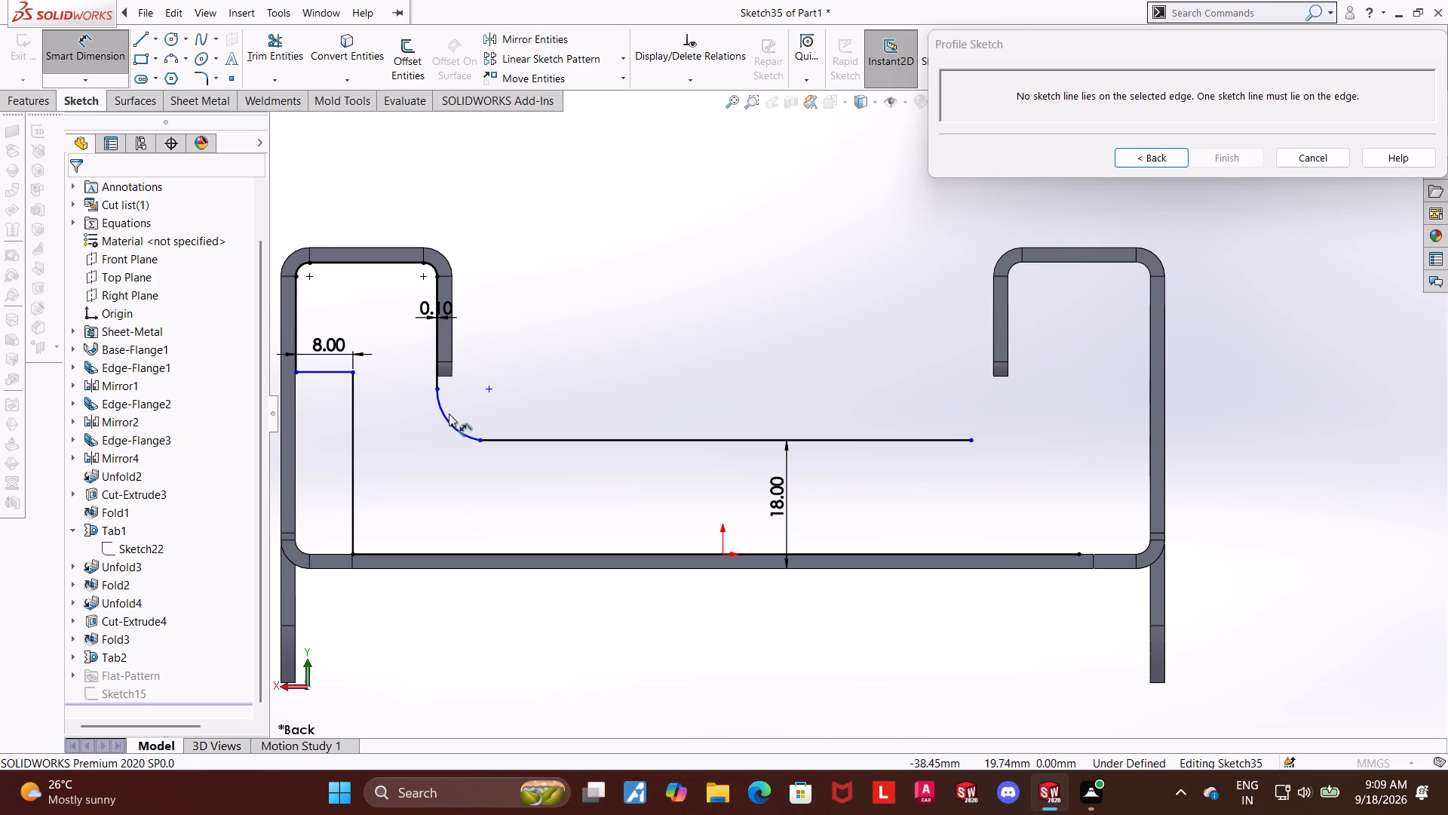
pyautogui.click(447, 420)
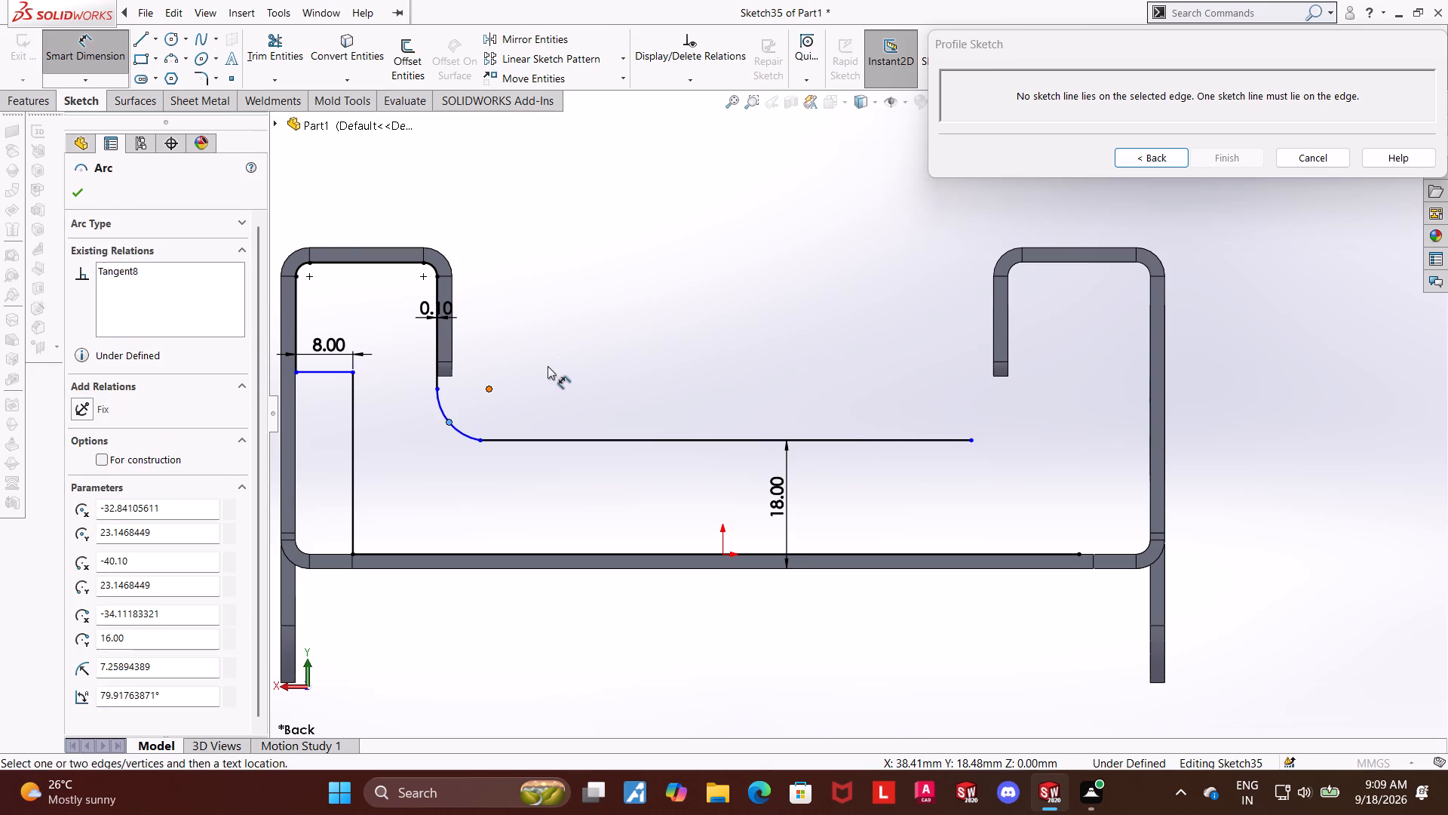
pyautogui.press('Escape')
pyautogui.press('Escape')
# Dimension the tangent arc below the hook lip to a radius of 8 mm.
pyautogui.click(82, 54)
pyautogui.click(443, 409)
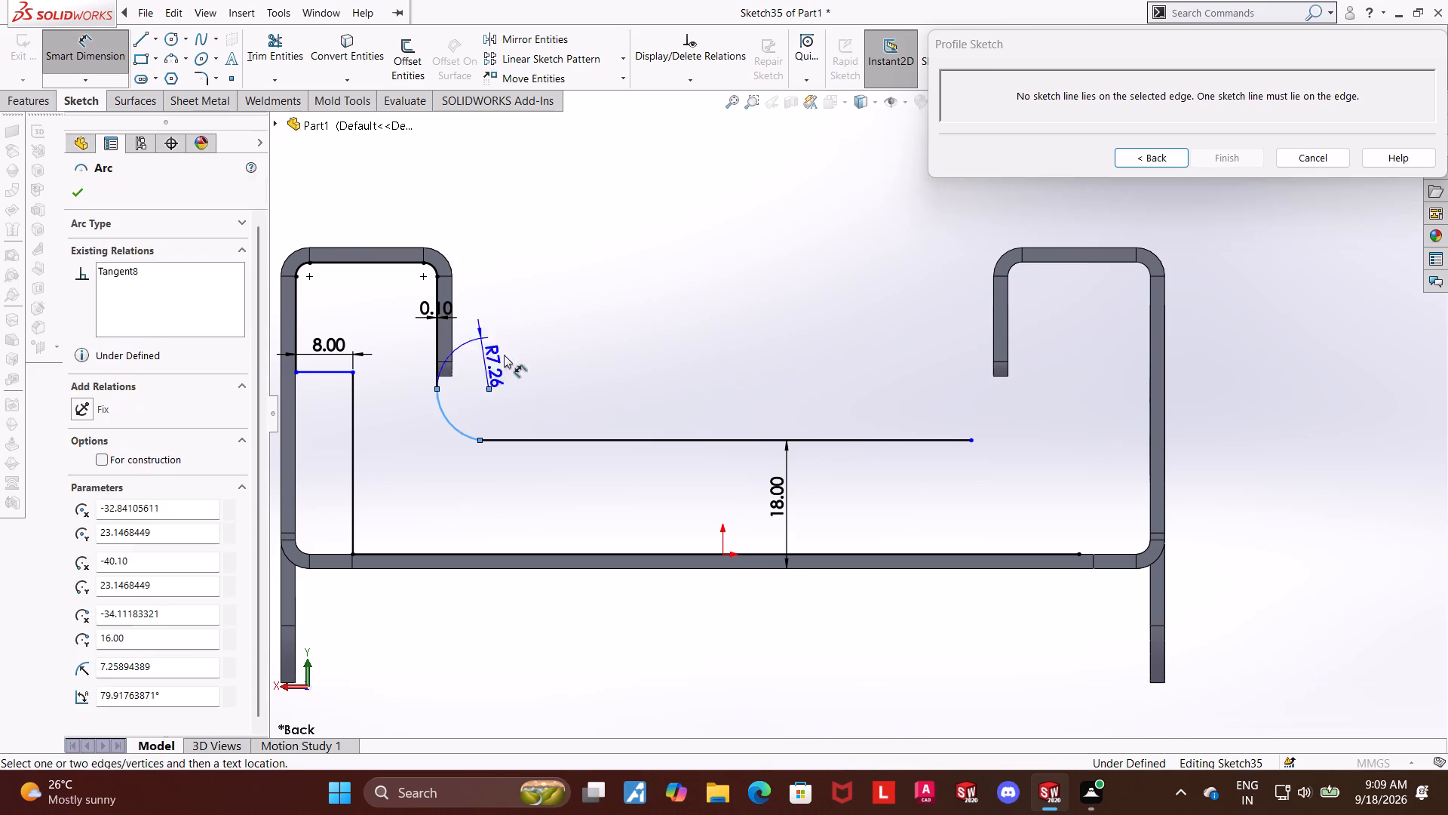
pyautogui.click(514, 350)
pyautogui.press('8')
pyautogui.press('Return')
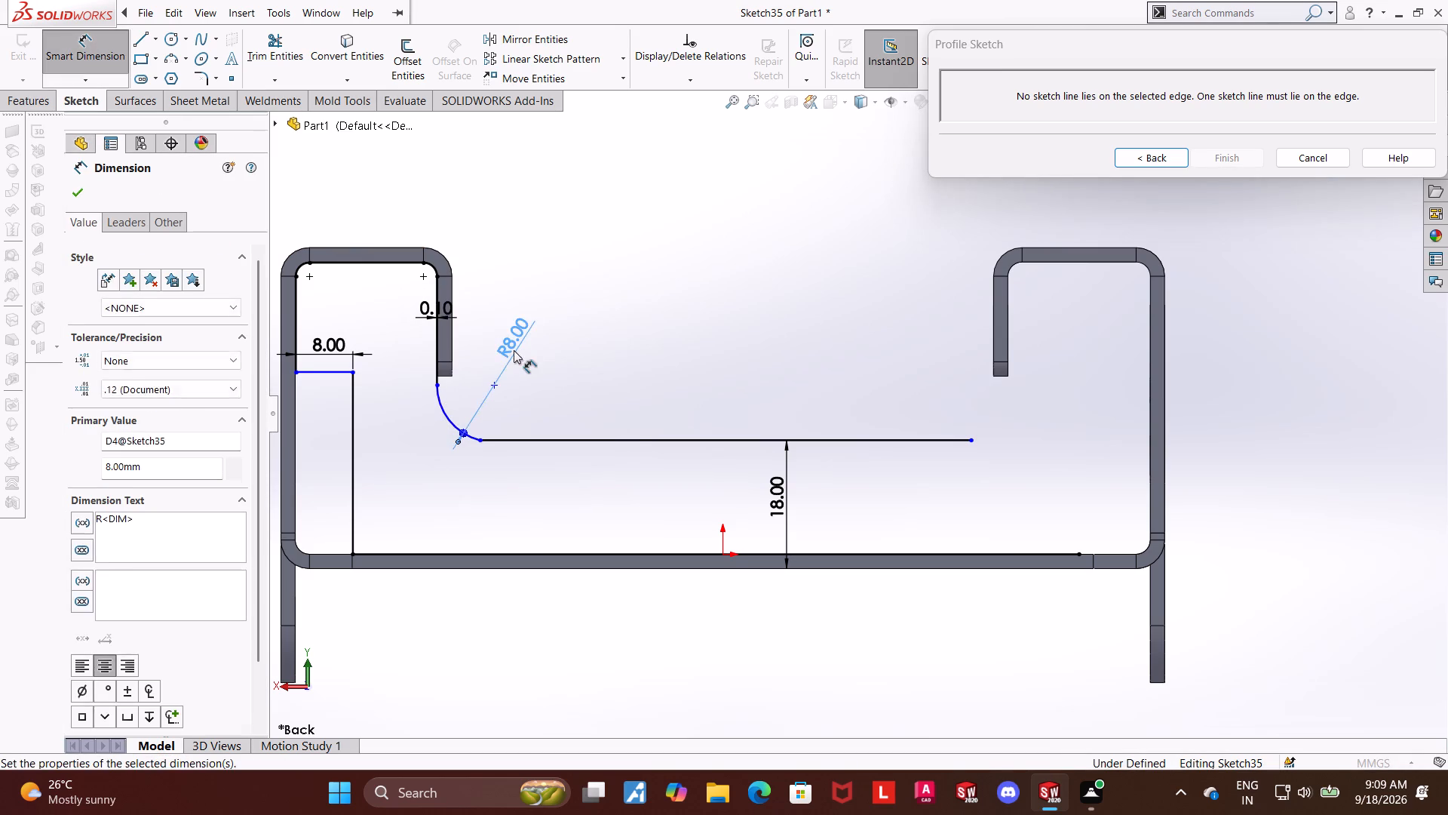
pyautogui.press('Escape')
pyautogui.press('Escape')
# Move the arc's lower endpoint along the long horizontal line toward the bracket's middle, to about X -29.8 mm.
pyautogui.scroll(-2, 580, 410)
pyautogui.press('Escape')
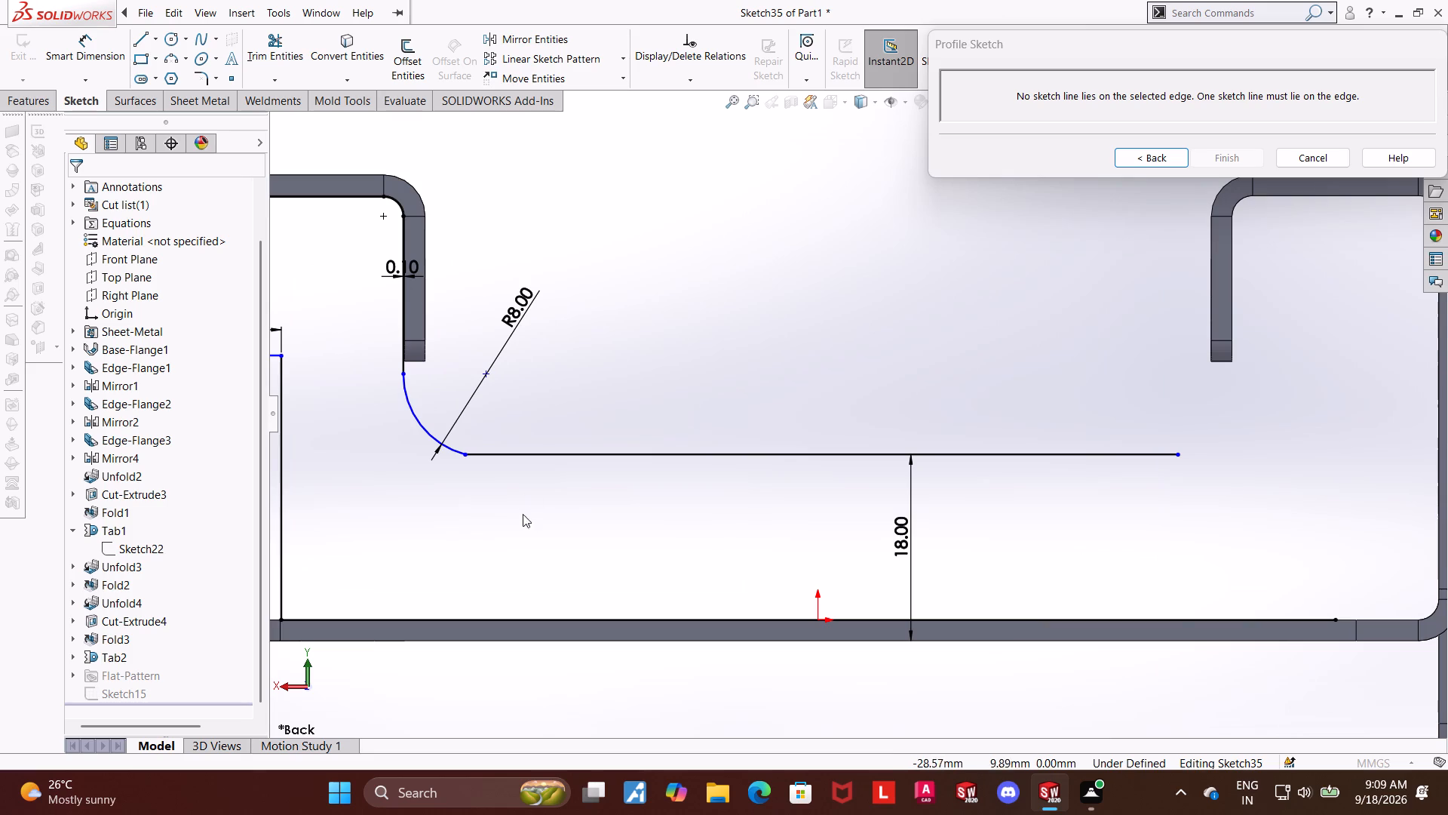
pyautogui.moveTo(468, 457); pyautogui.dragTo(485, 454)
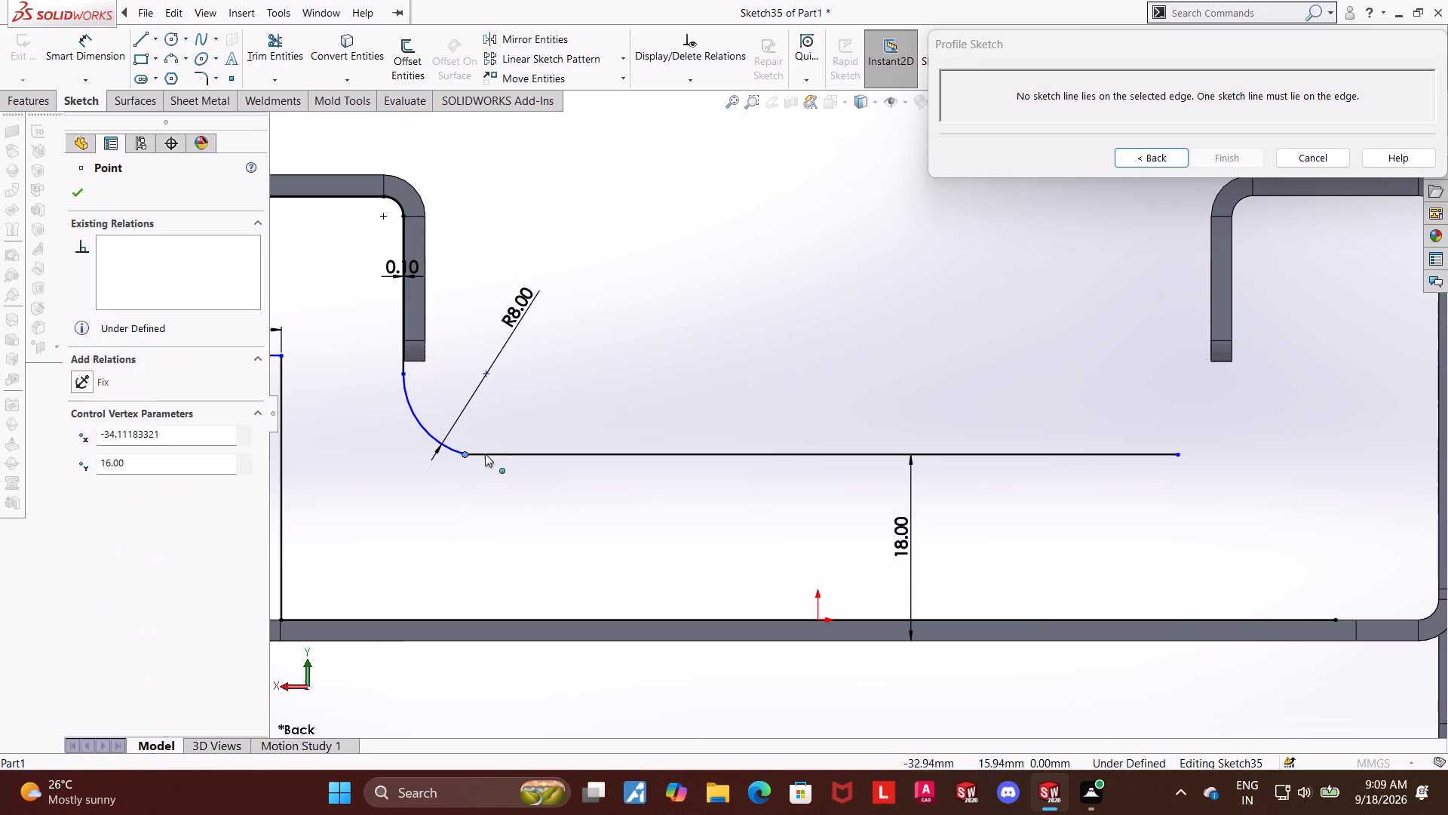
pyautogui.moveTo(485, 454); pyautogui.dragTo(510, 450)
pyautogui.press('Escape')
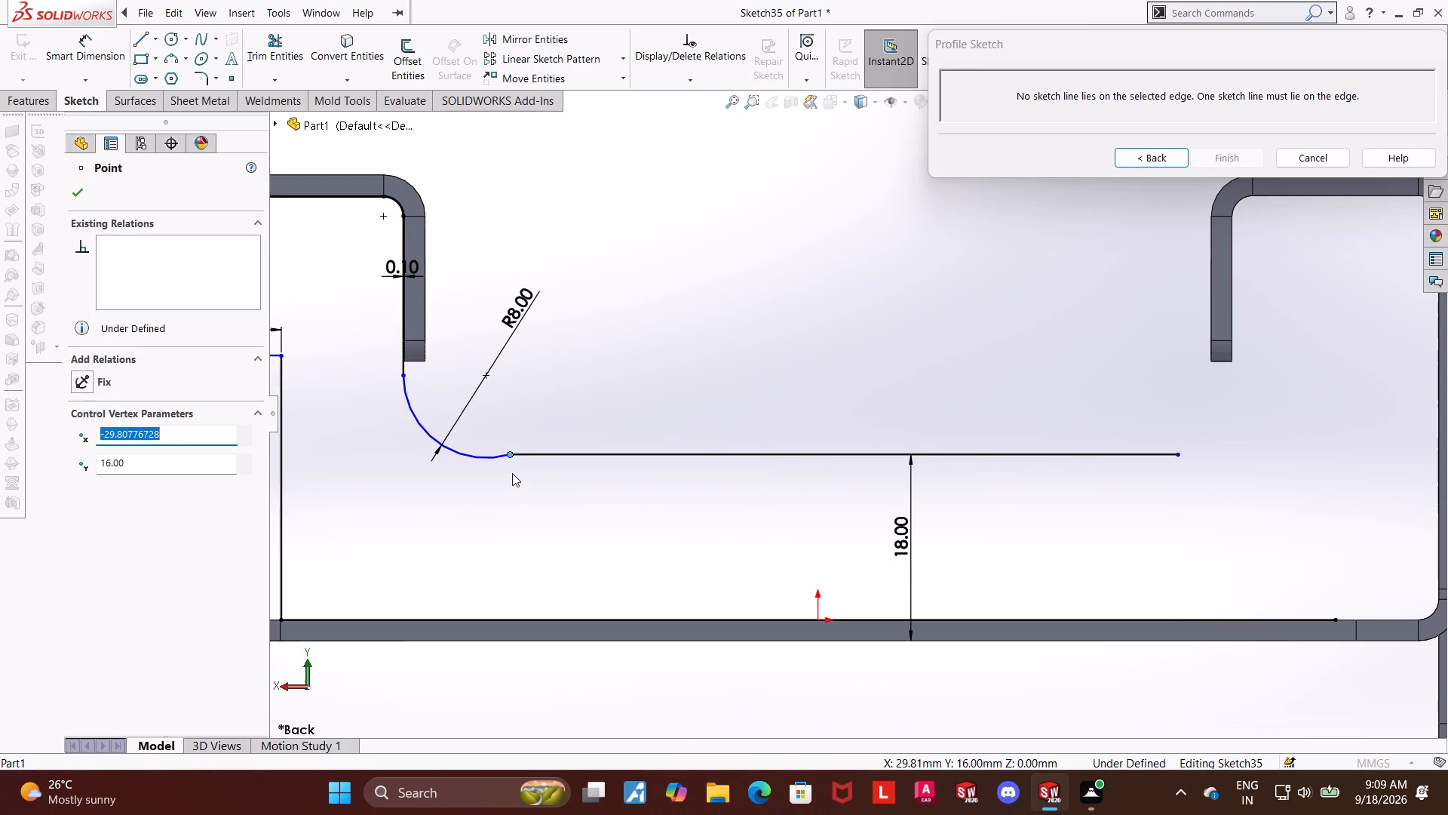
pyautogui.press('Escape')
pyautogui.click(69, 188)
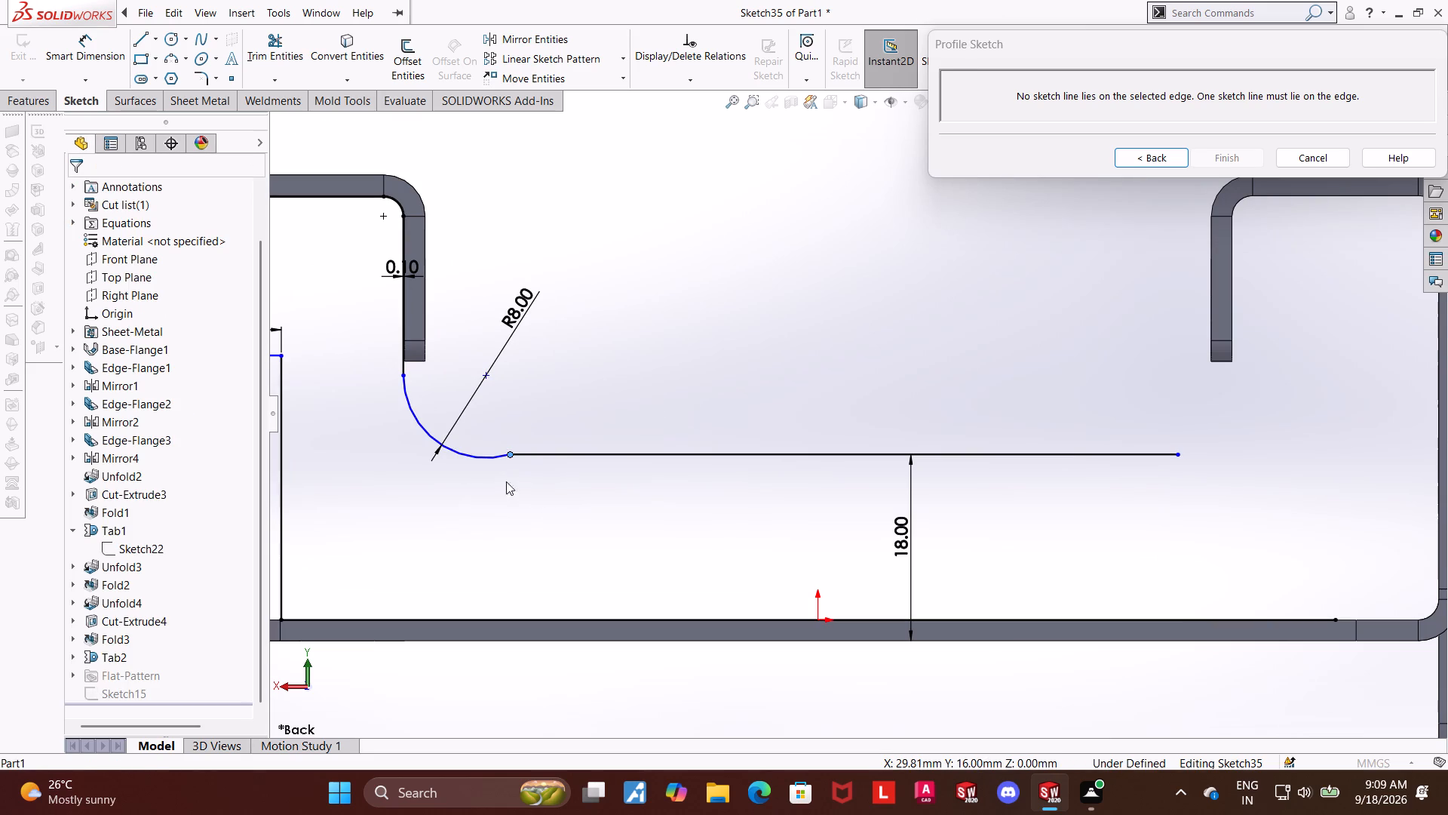
# Add a vertical relation between the arc's lower endpoint and its center point.
pyautogui.click(511, 456)
pyautogui.keyDown('ctrl'); pyautogui.click(485, 381); pyautogui.keyUp('ctrl')
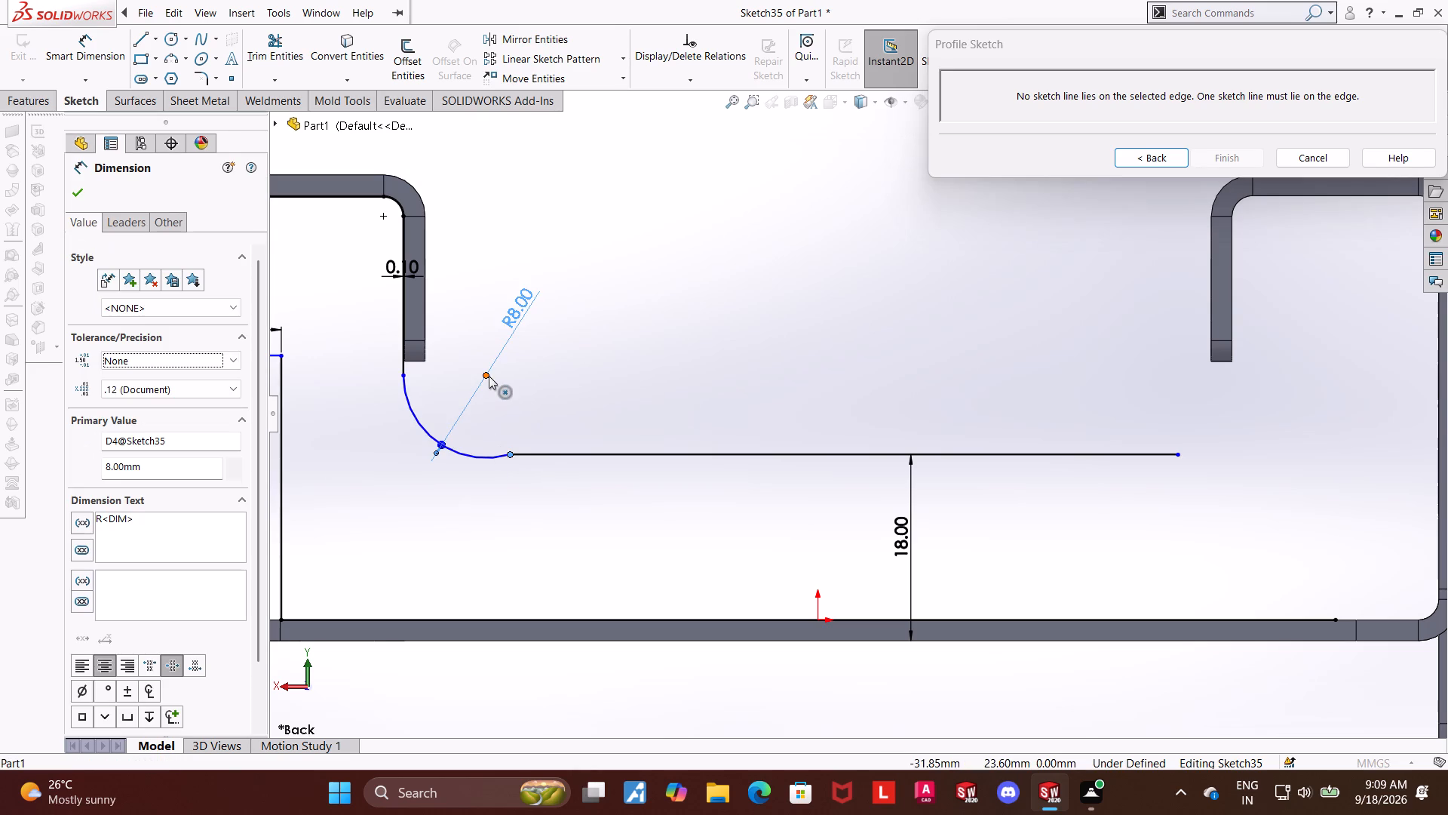
pyautogui.press('Escape')
pyautogui.click(509, 455)
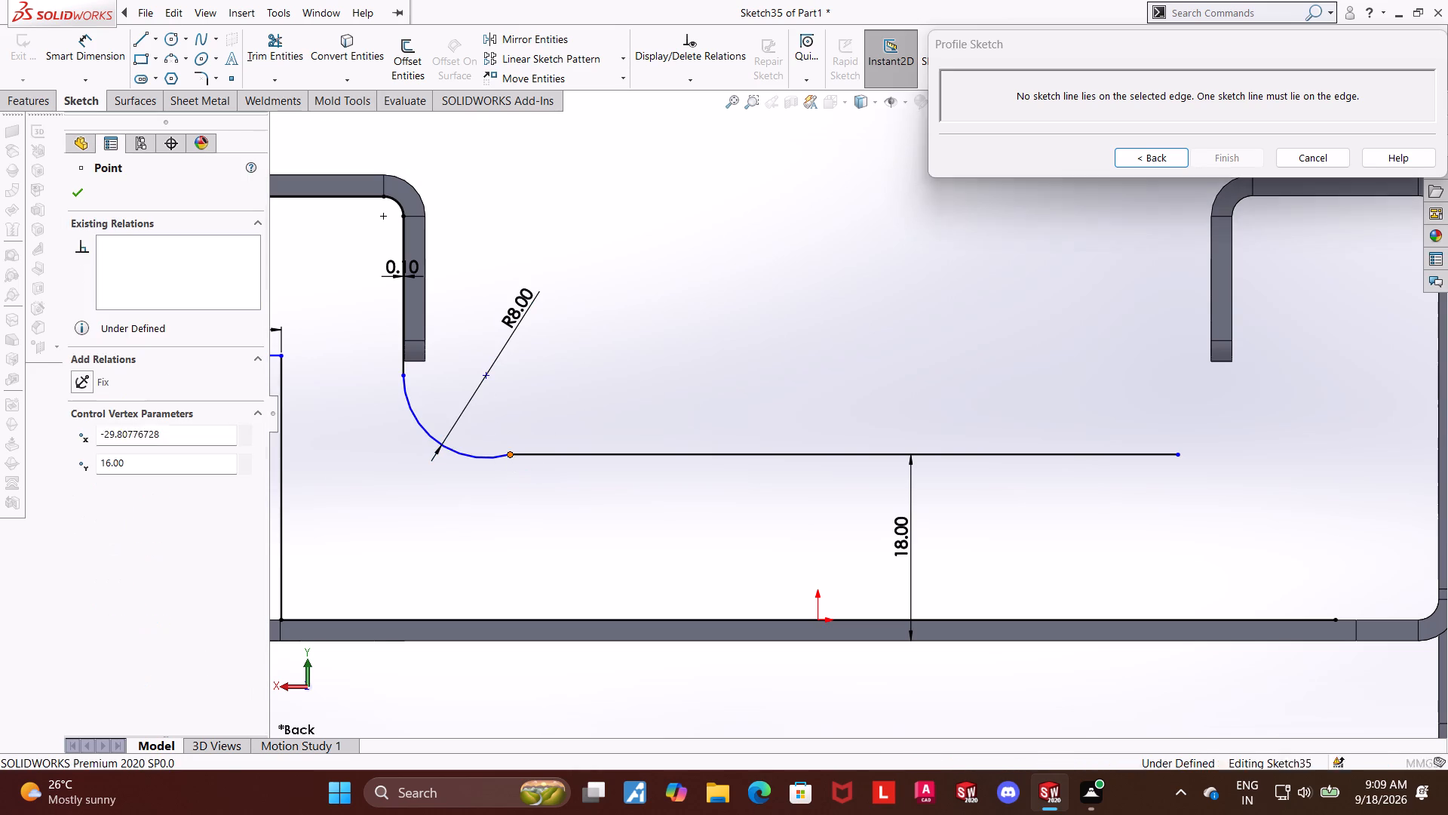
pyautogui.keyDown('ctrl'); pyautogui.click(485, 377); pyautogui.keyUp('ctrl')
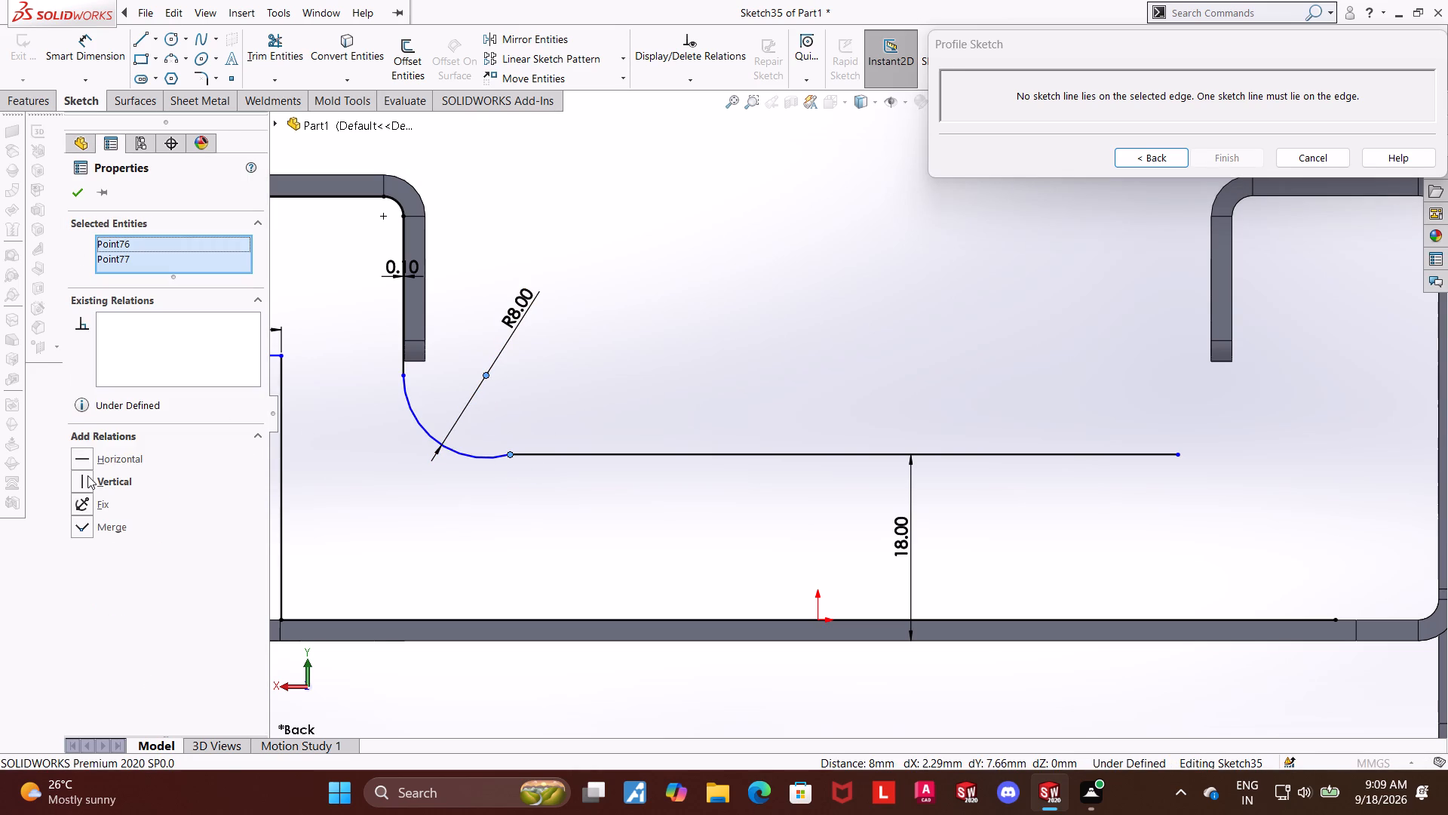
pyautogui.click(87, 475)
pyautogui.click(378, 543)
# Dimension the height of the short 8 mm step line above the bottom sketch line to 34 mm.
pyautogui.scroll(4, 456, 531)
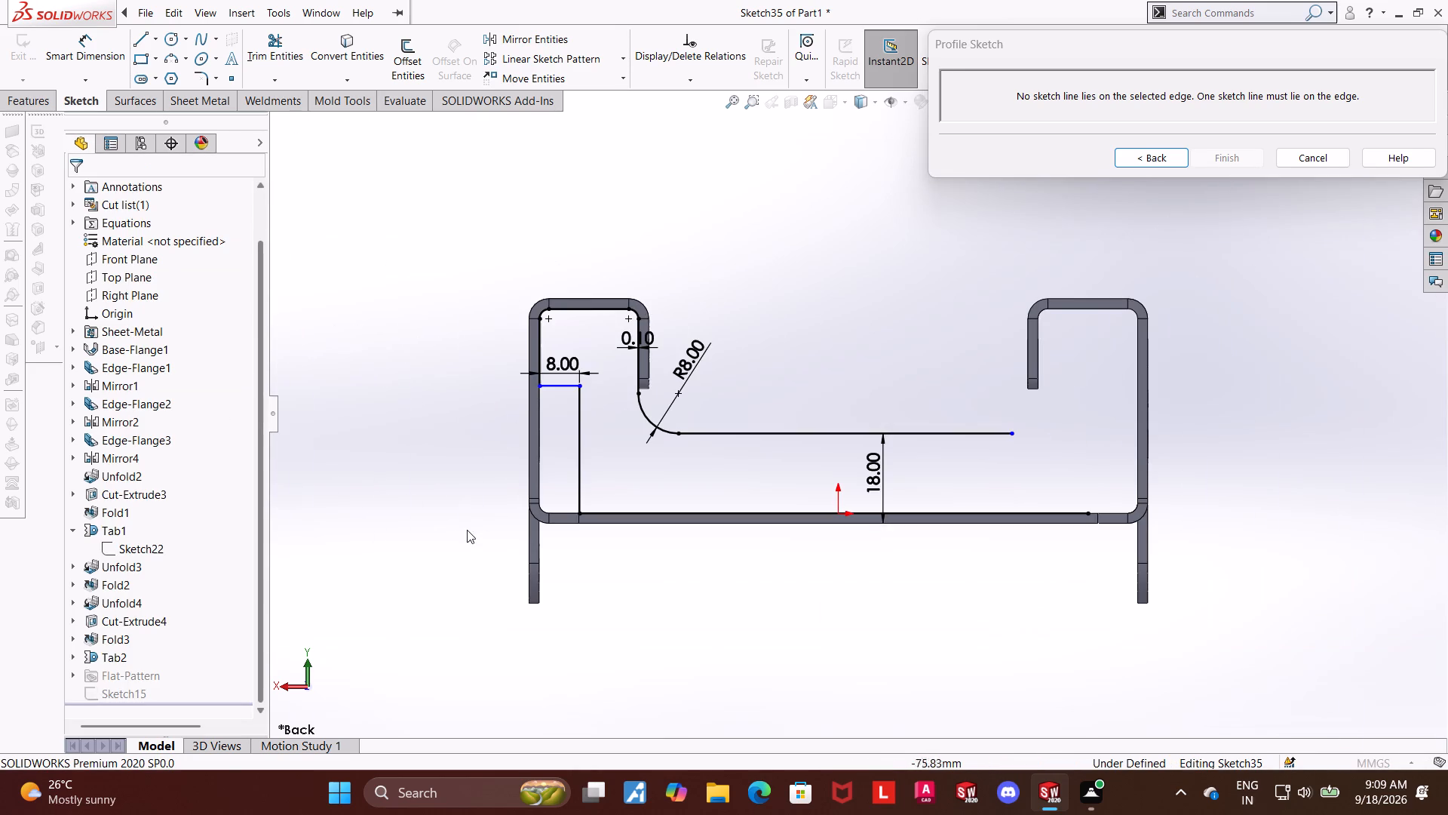
pyautogui.scroll(-1, 1045, 572)
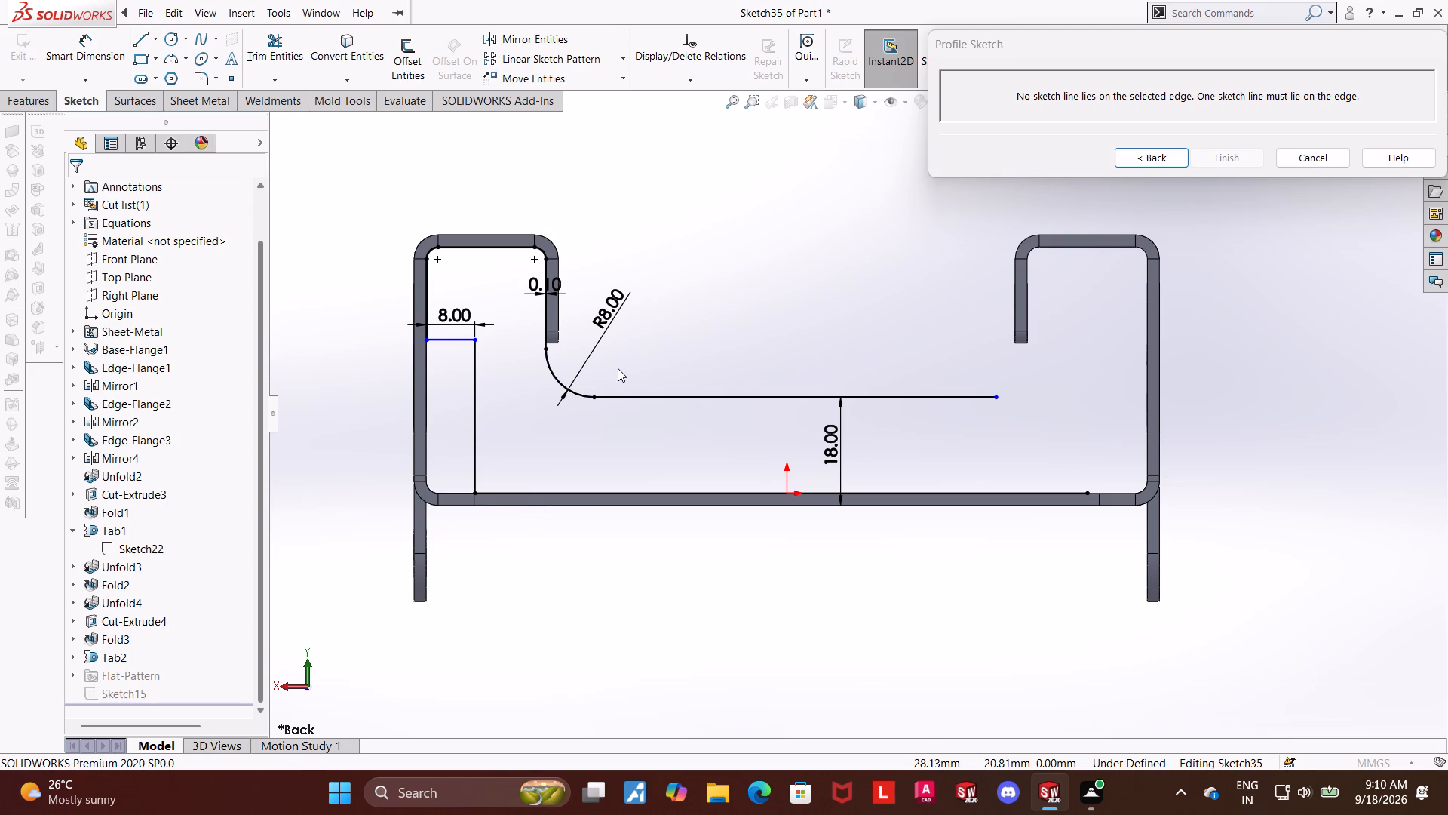
pyautogui.click(84, 55)
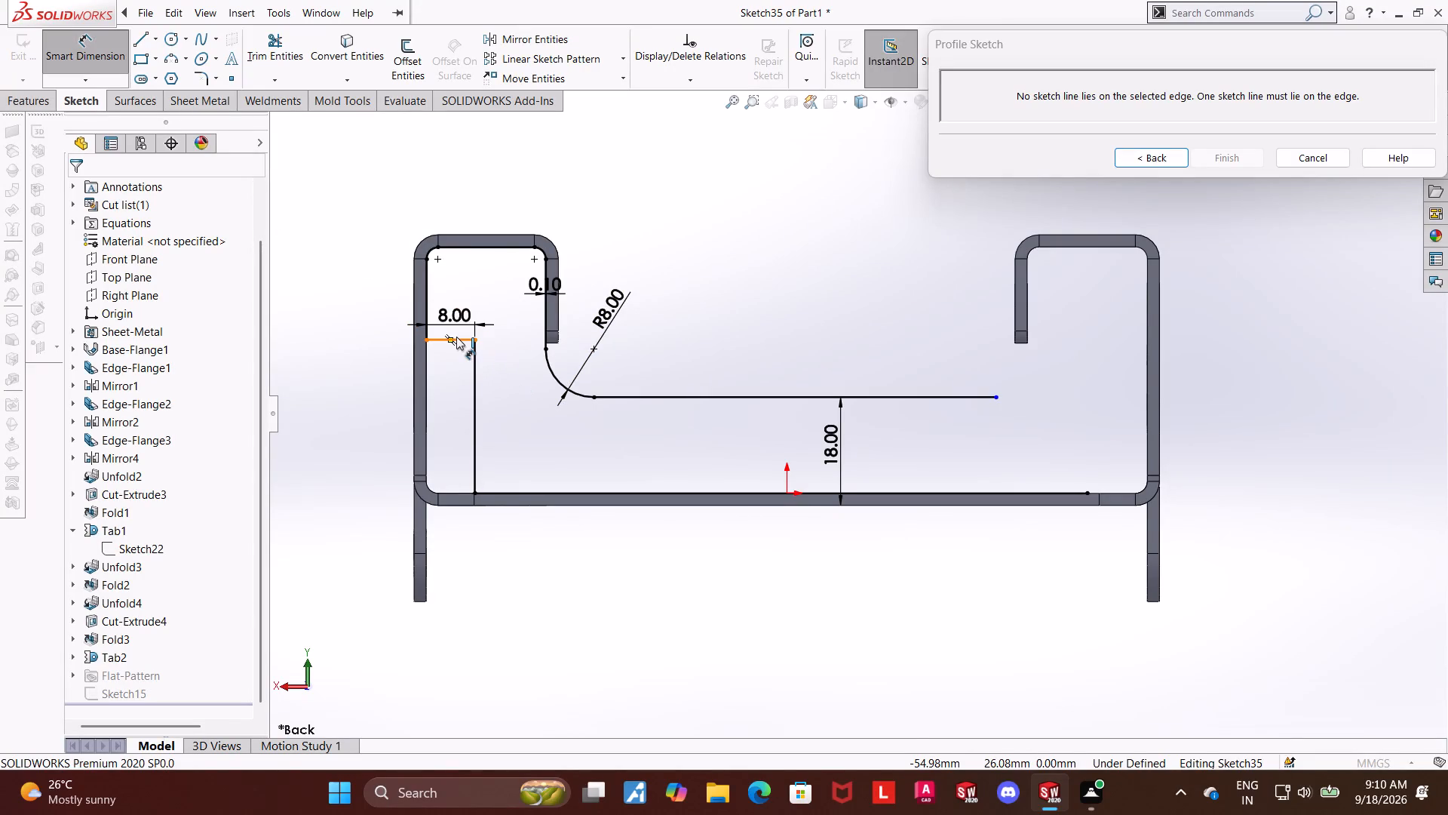
pyautogui.click(456, 337)
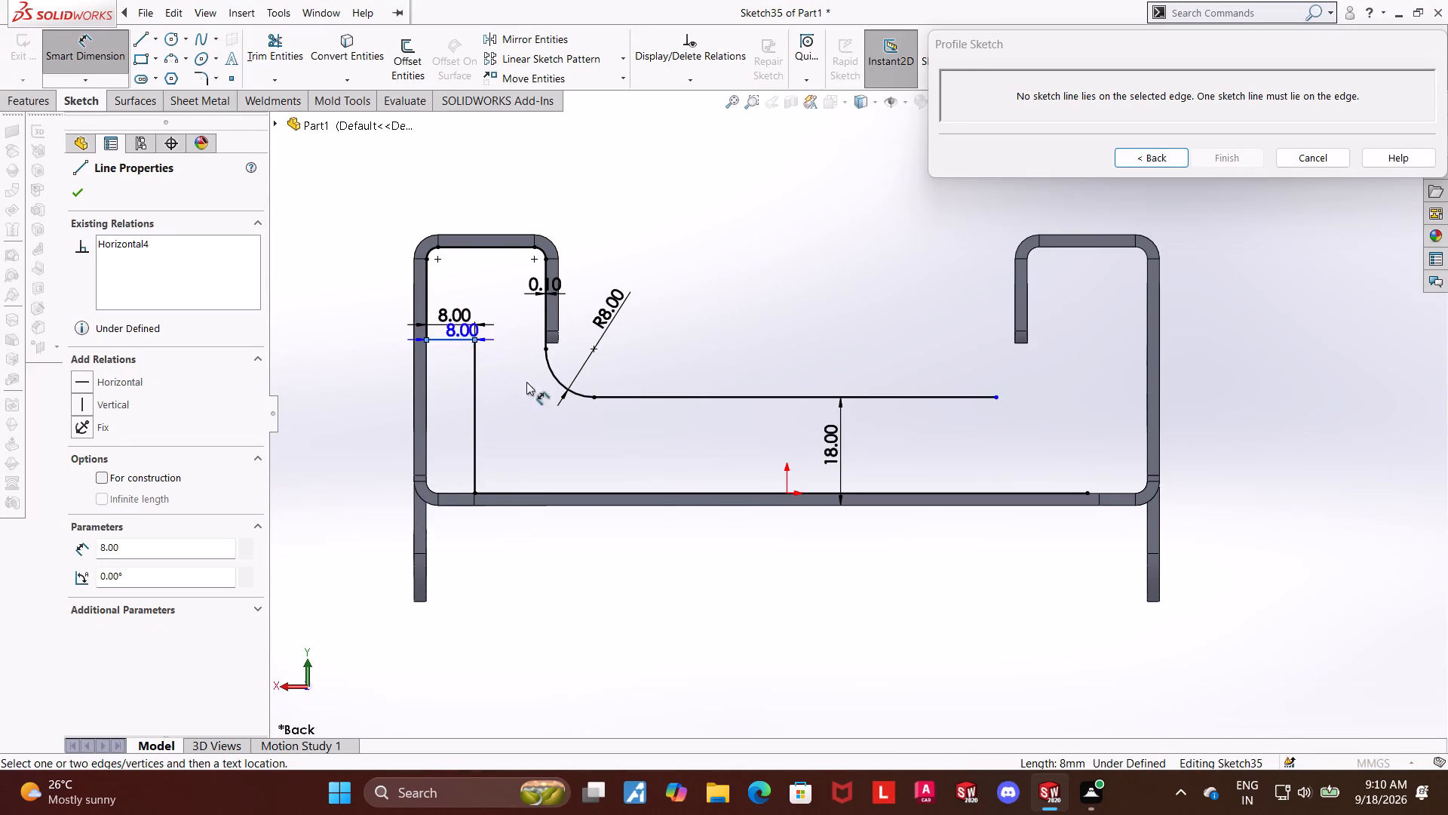
pyautogui.click(603, 493)
pyautogui.click(323, 432)
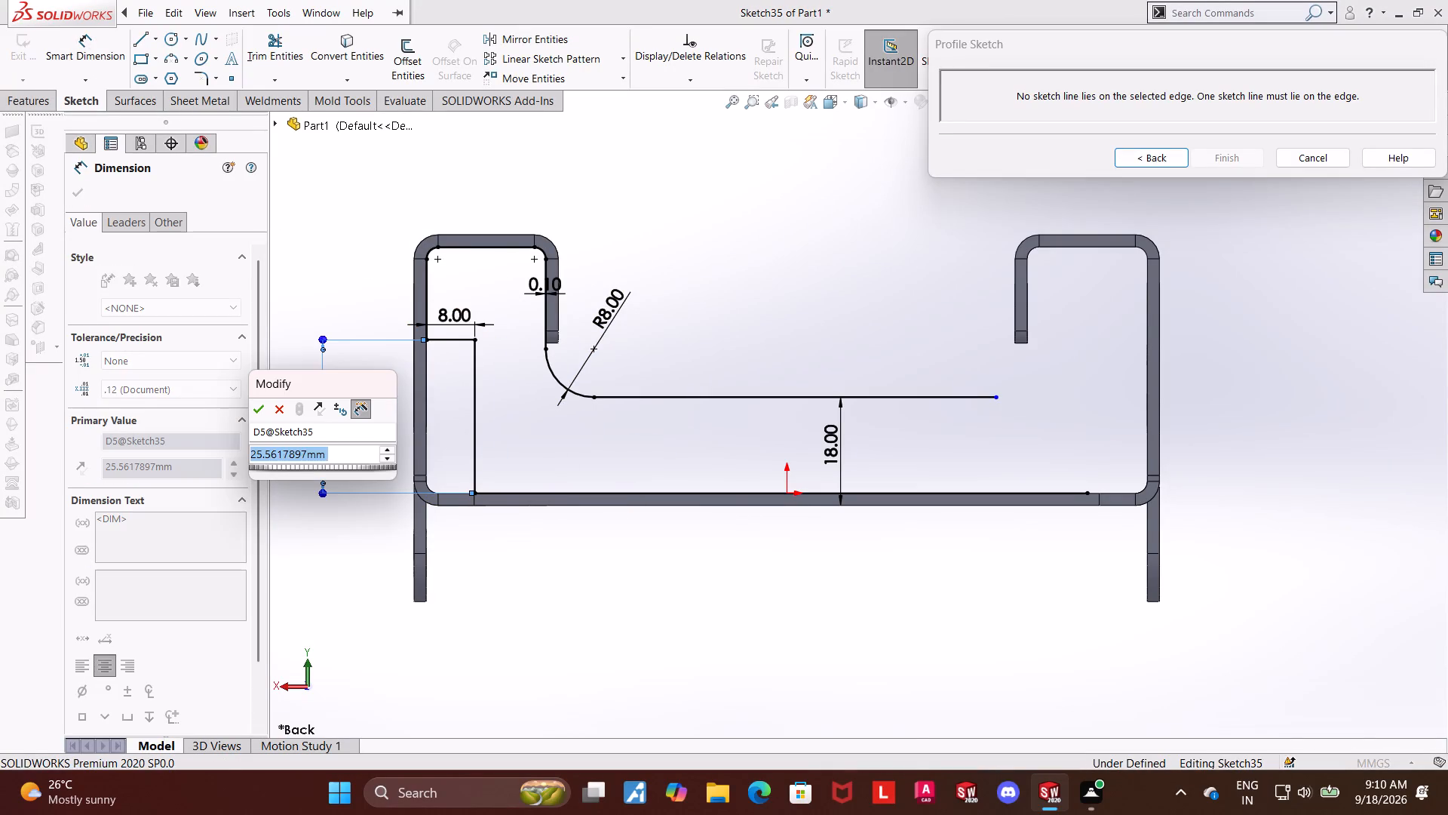
pyautogui.write('34')
pyautogui.press('Return')
pyautogui.press('Escape')
pyautogui.press('Escape')
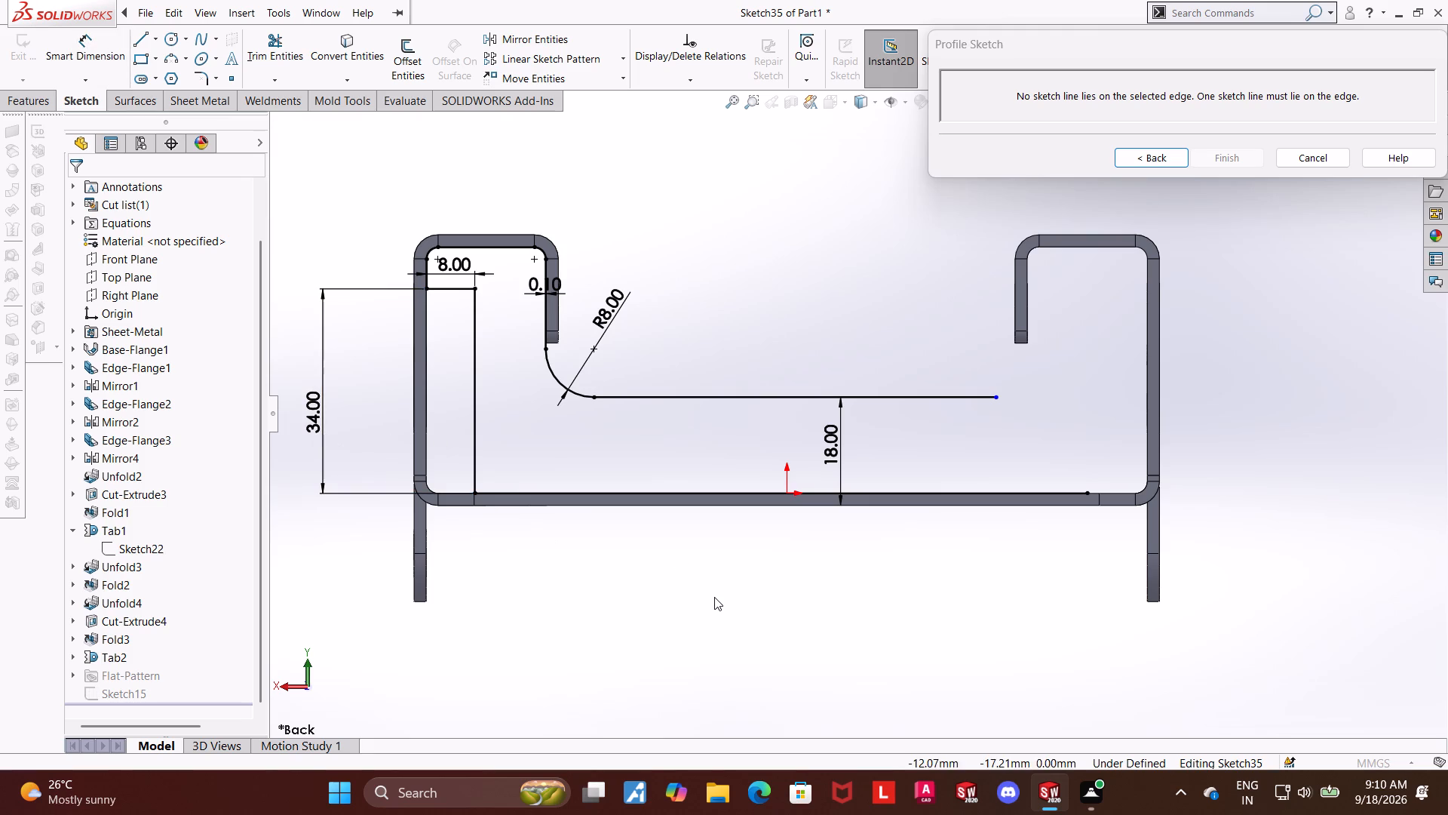
# Draw a vertical centerline about 57 mm long upward from the origin.
pyautogui.click(152, 39)
pyautogui.click(155, 72)
pyautogui.click(789, 494)
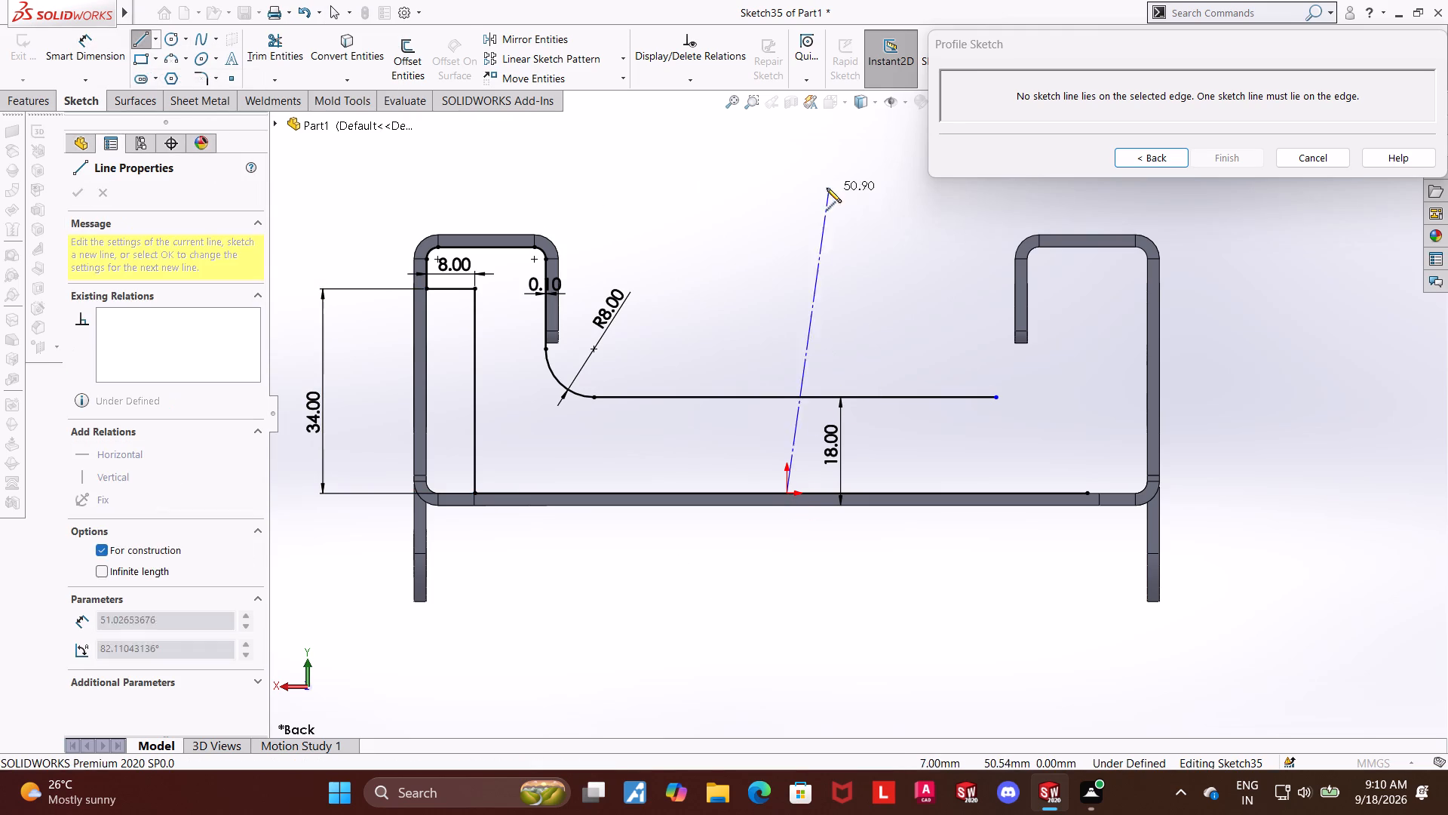
pyautogui.click(787, 155)
pyautogui.press('Escape')
pyautogui.press('Escape')
pyautogui.press('Escape')
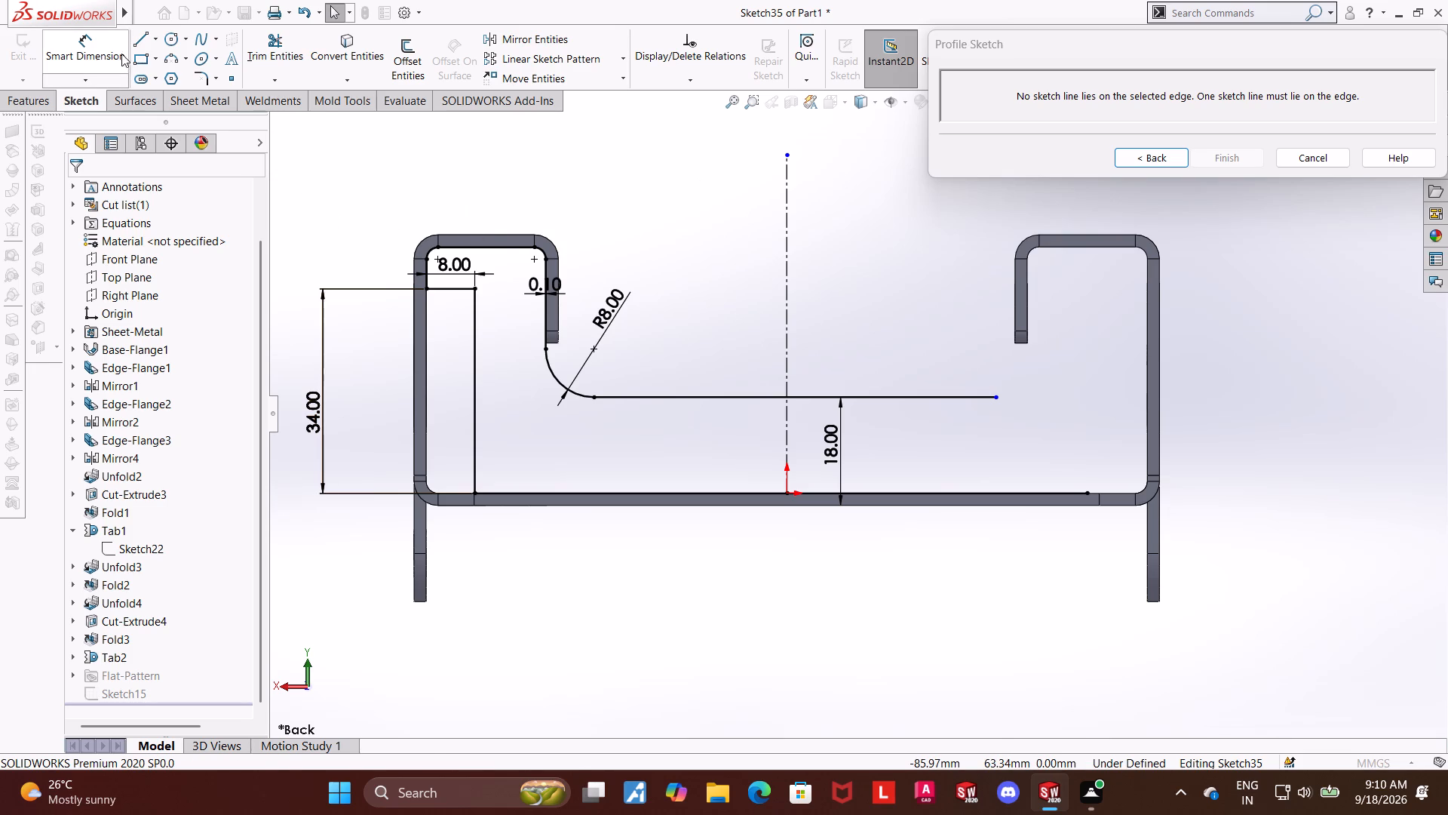
# Mirror the connected hook-side lines and arcs, including the 8 mm step and tall vertical line, about the vertical centerline.
pyautogui.click(523, 38)
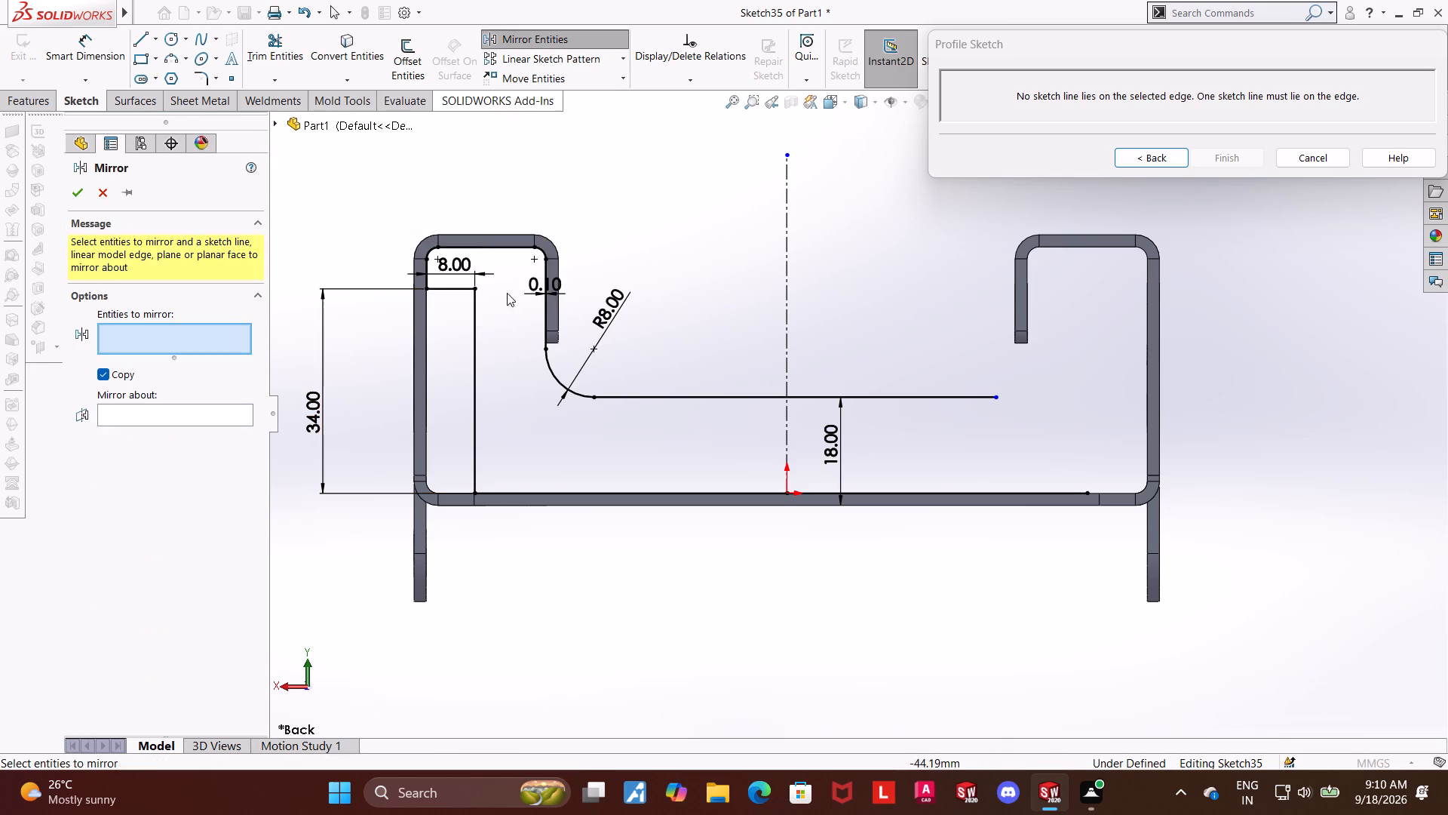
pyautogui.click(457, 290)
pyautogui.click(428, 272)
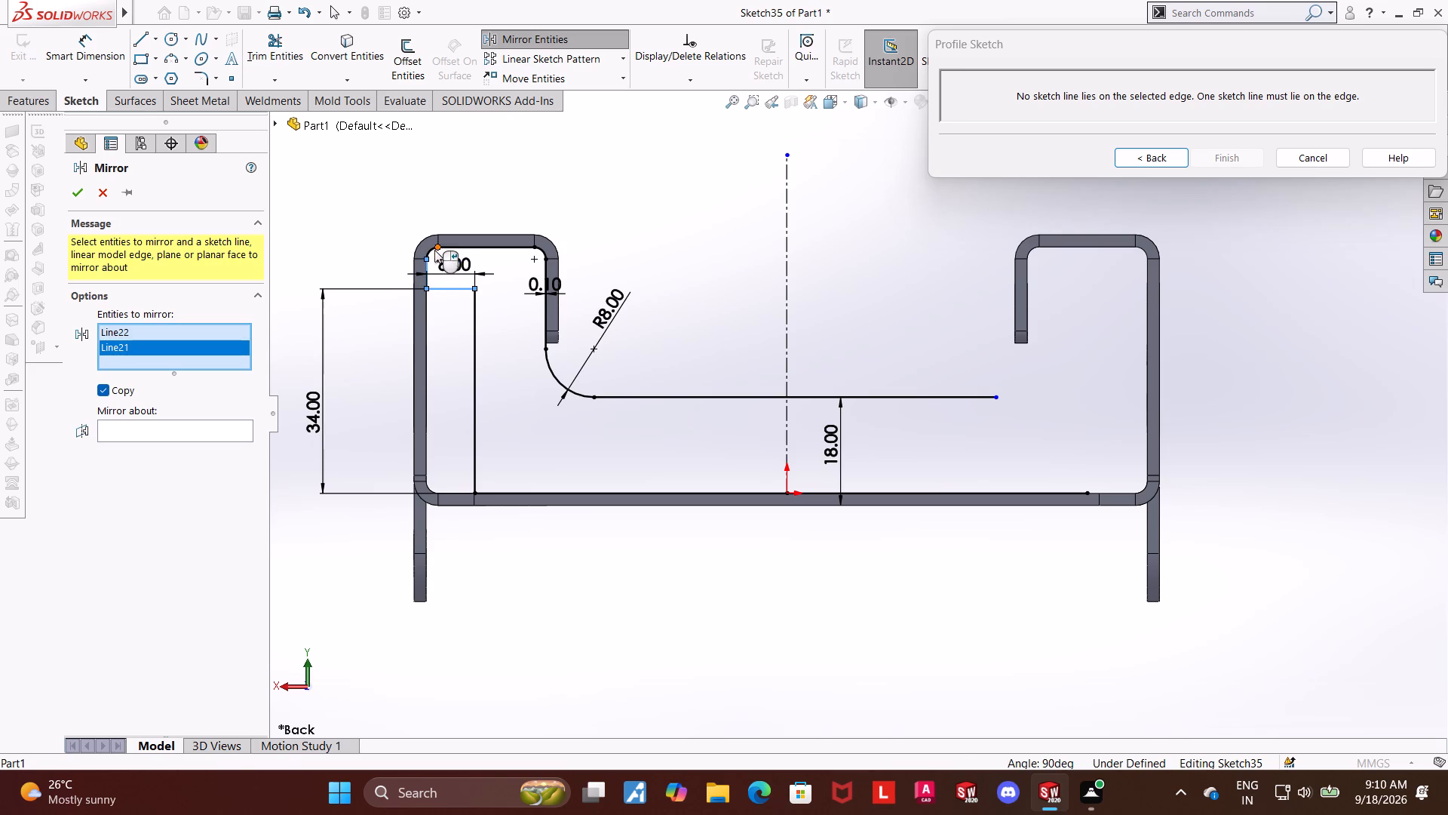
pyautogui.click(432, 249)
pyautogui.click(460, 248)
pyautogui.click(544, 253)
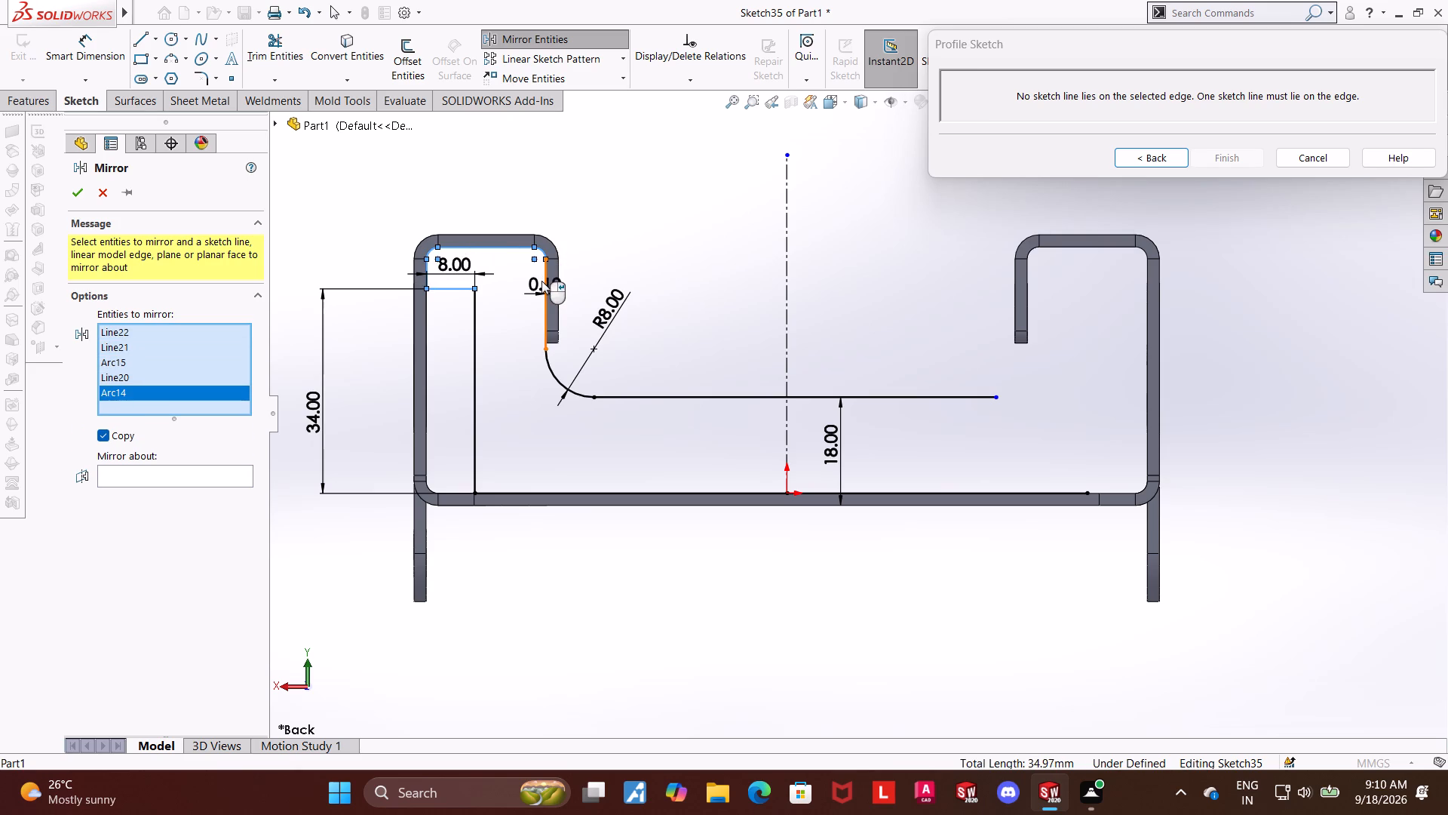
pyautogui.click(542, 281)
pyautogui.click(560, 381)
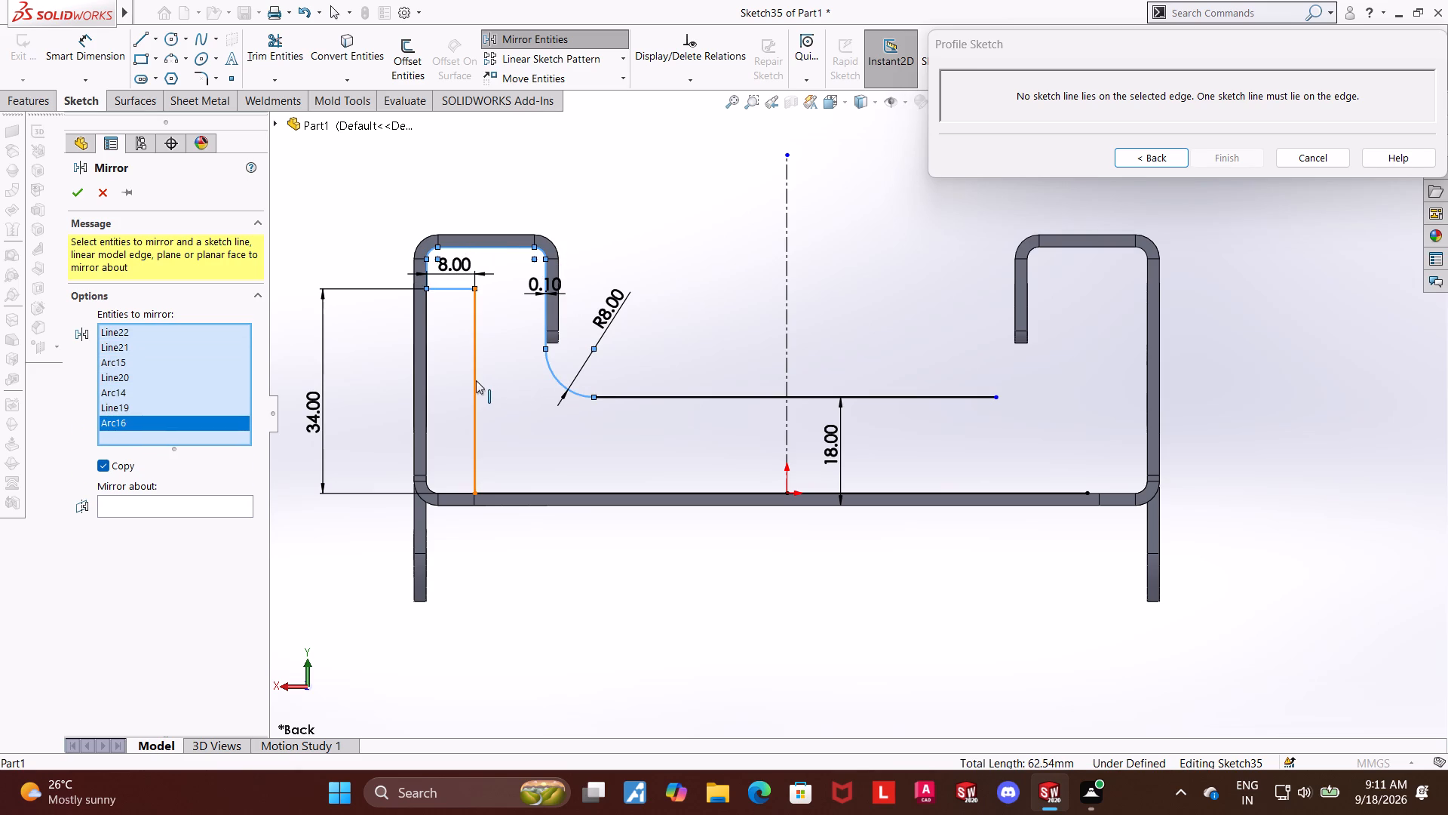
pyautogui.click(476, 380)
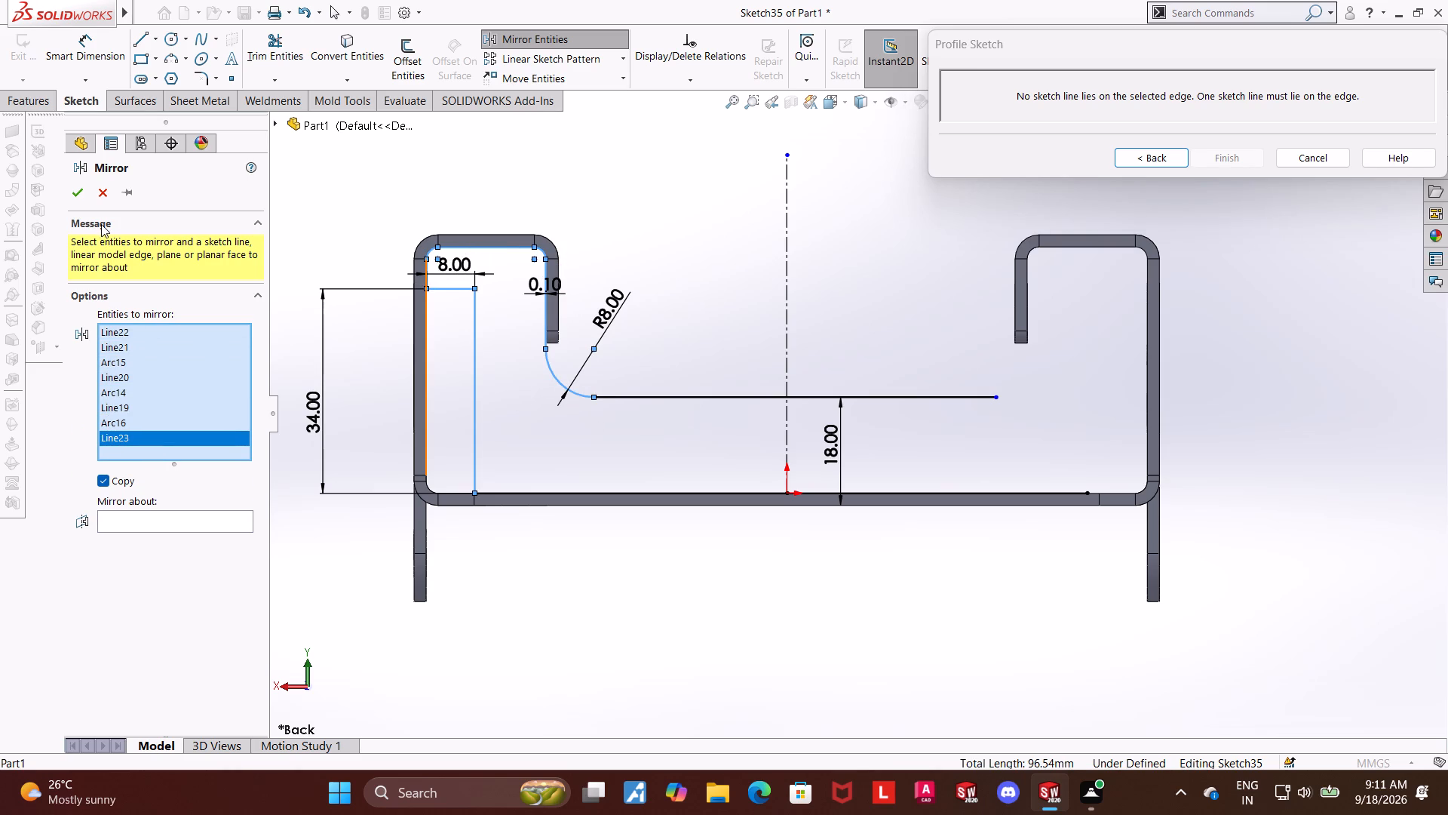
pyautogui.click(166, 524)
pyautogui.click(785, 262)
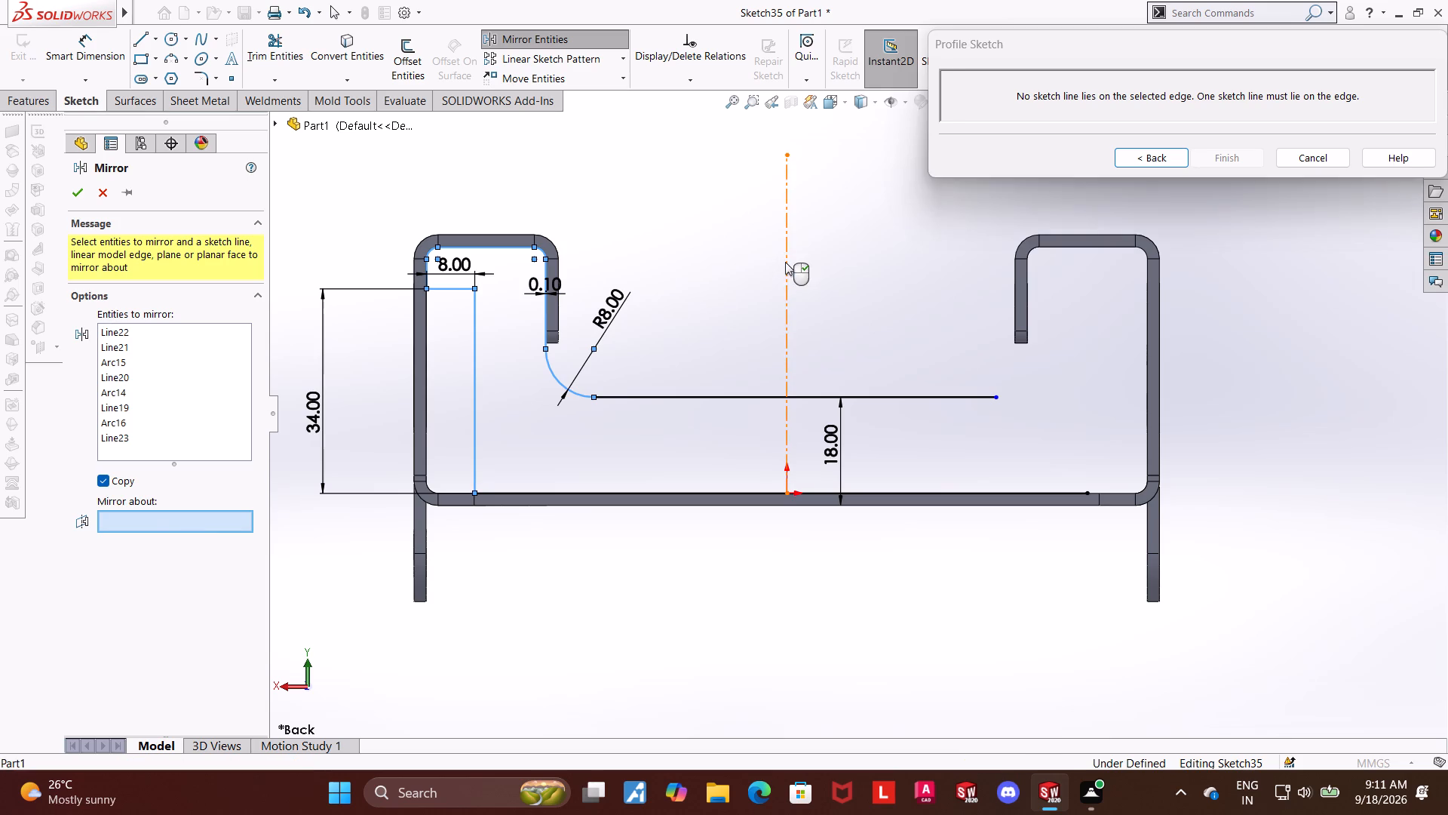
pyautogui.click(69, 190)
# Merge the free end of the long horizontal line with the lower endpoint of the mirrored R8 arc.
pyautogui.scroll(-6, 1007, 414)
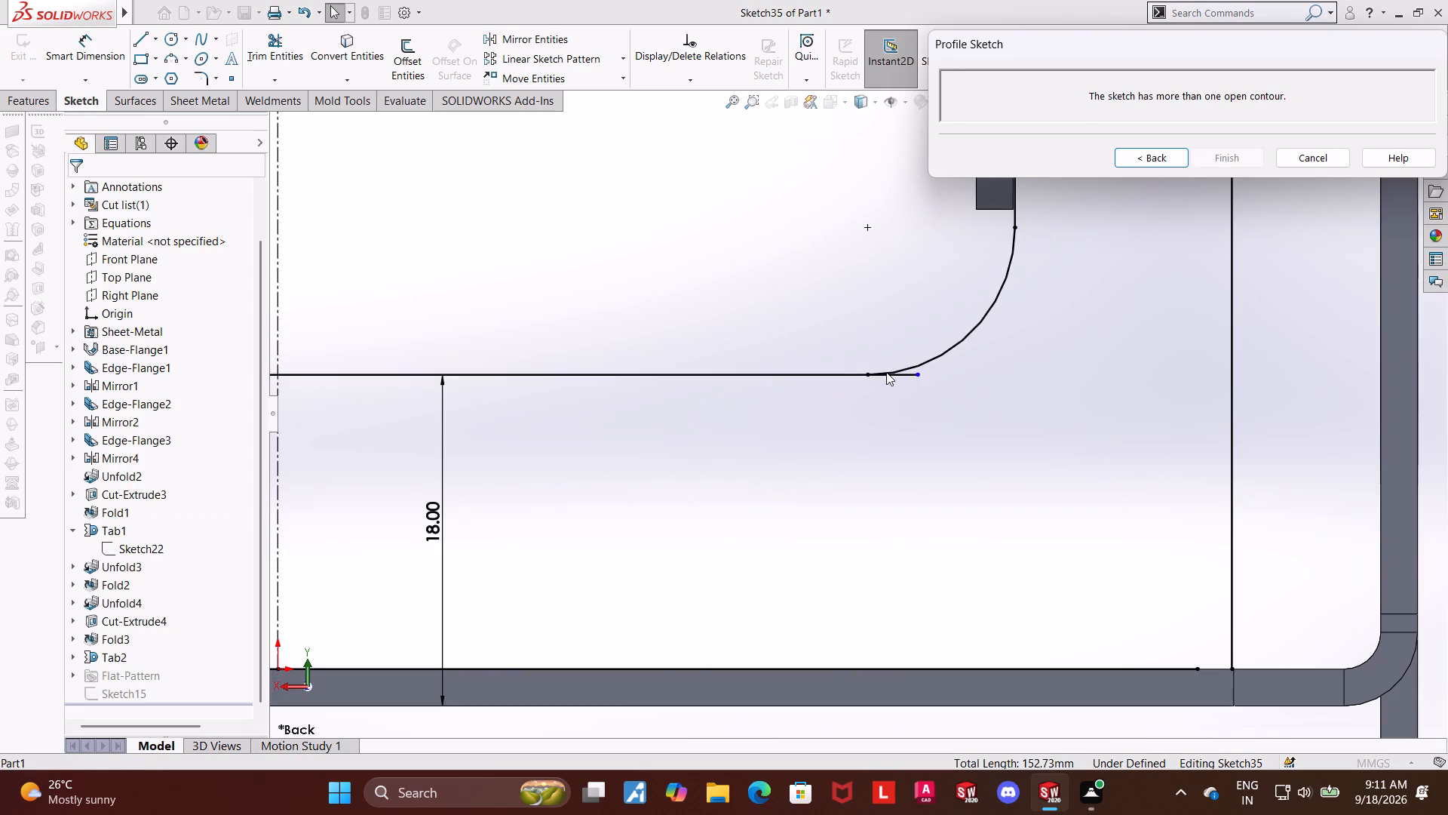
pyautogui.click(868, 375)
pyautogui.keyDown('ctrl'); pyautogui.click(915, 378); pyautogui.keyUp('ctrl')
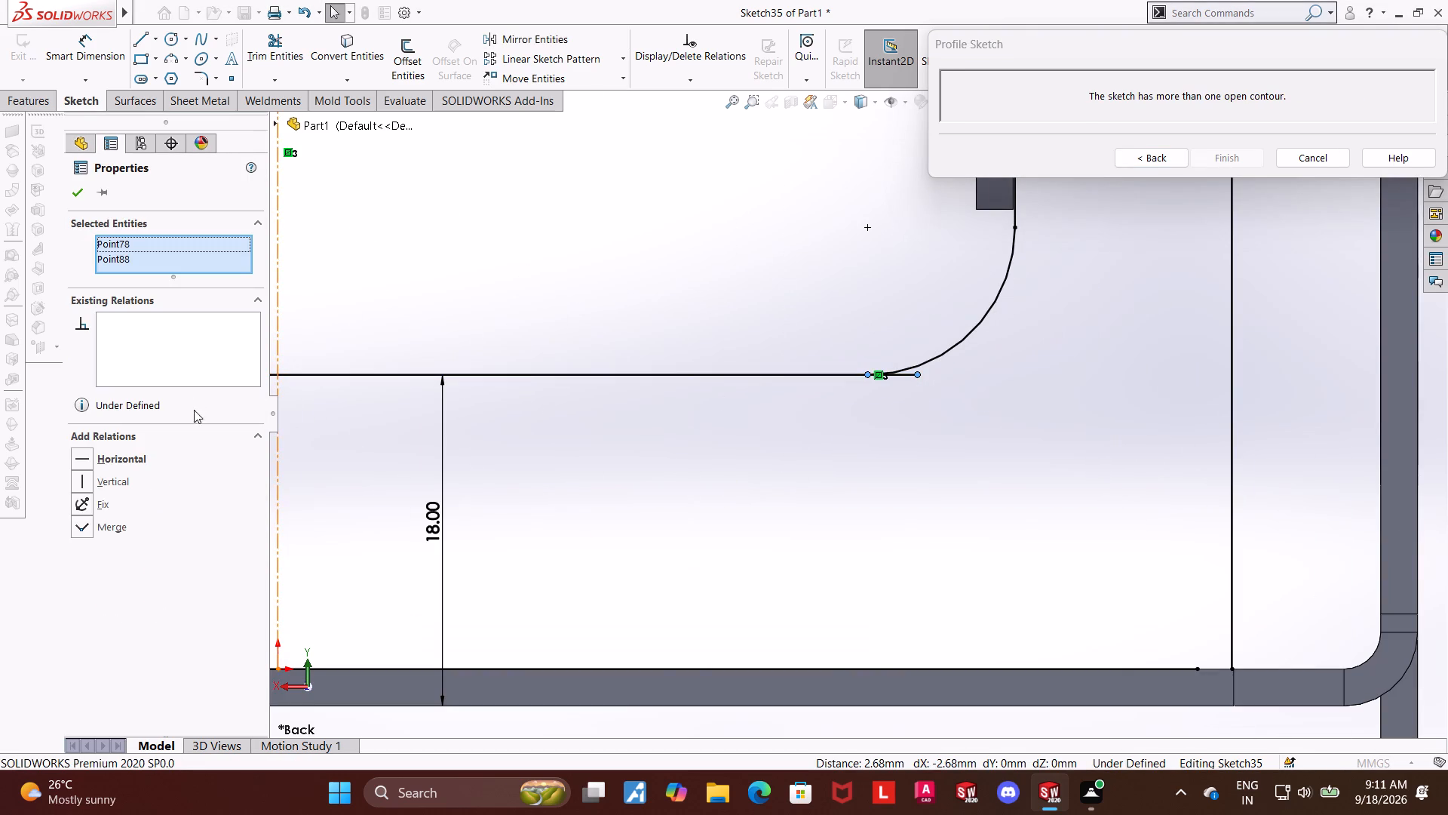
pyautogui.click(83, 527)
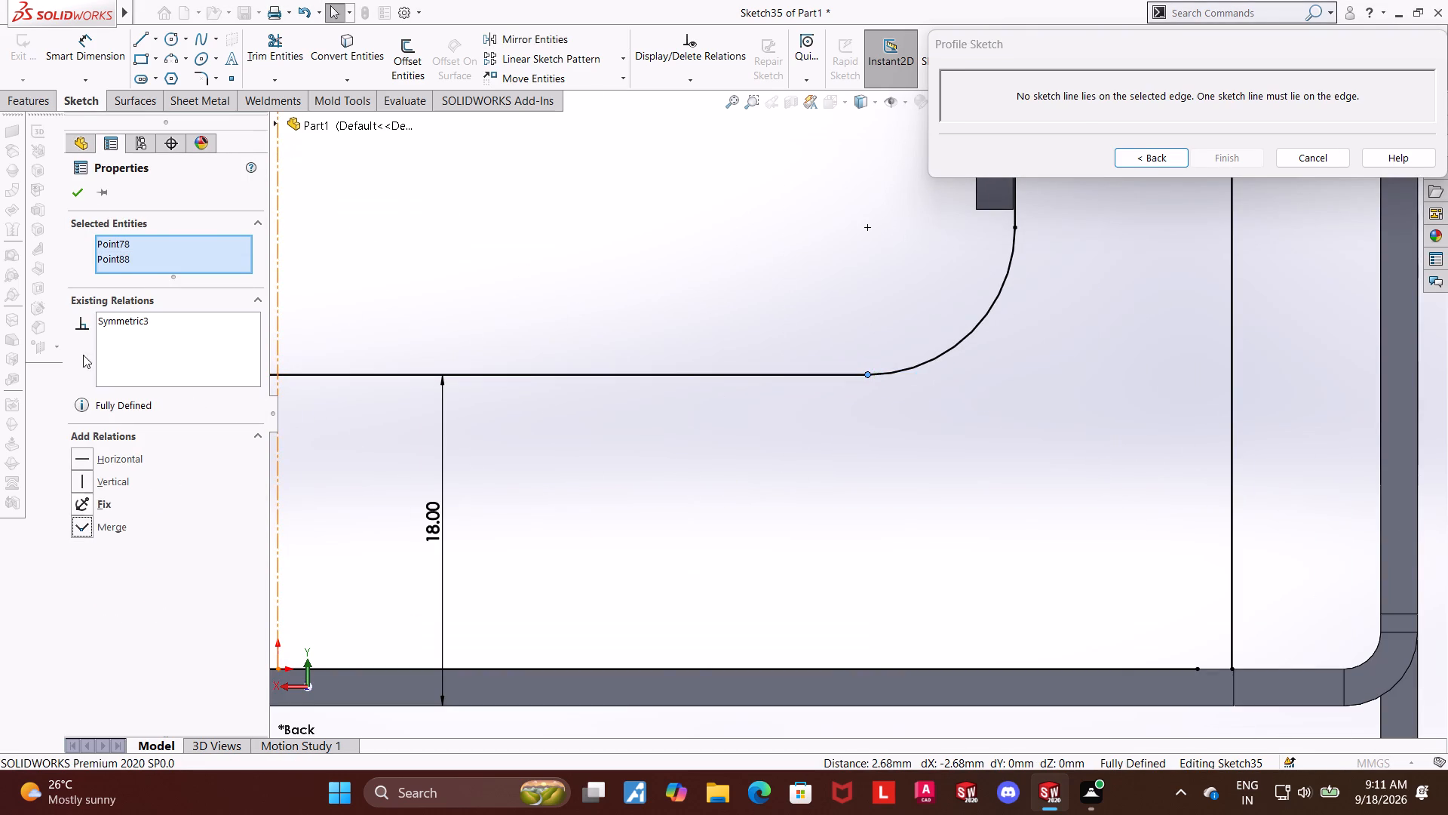
pyautogui.click(78, 193)
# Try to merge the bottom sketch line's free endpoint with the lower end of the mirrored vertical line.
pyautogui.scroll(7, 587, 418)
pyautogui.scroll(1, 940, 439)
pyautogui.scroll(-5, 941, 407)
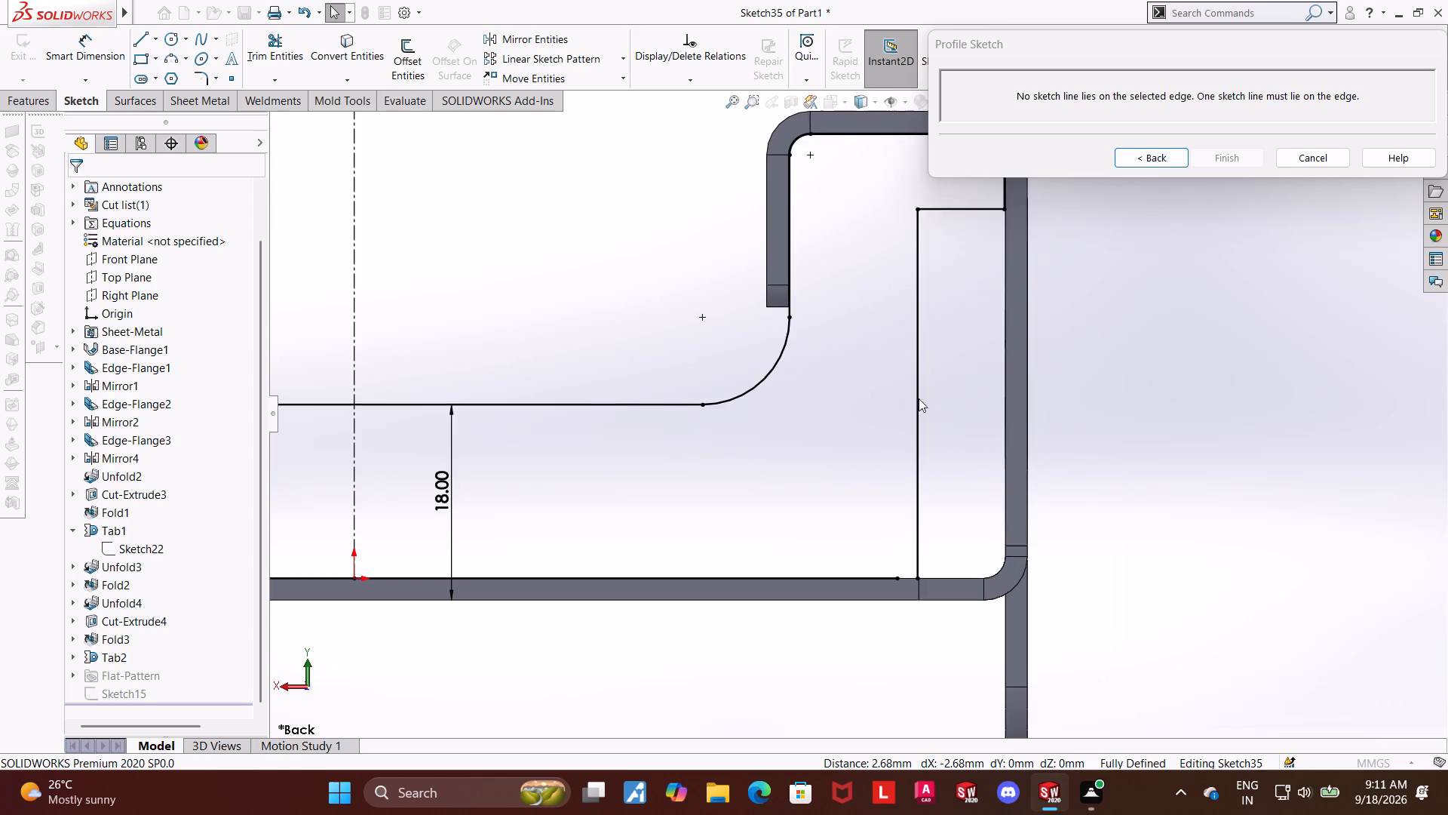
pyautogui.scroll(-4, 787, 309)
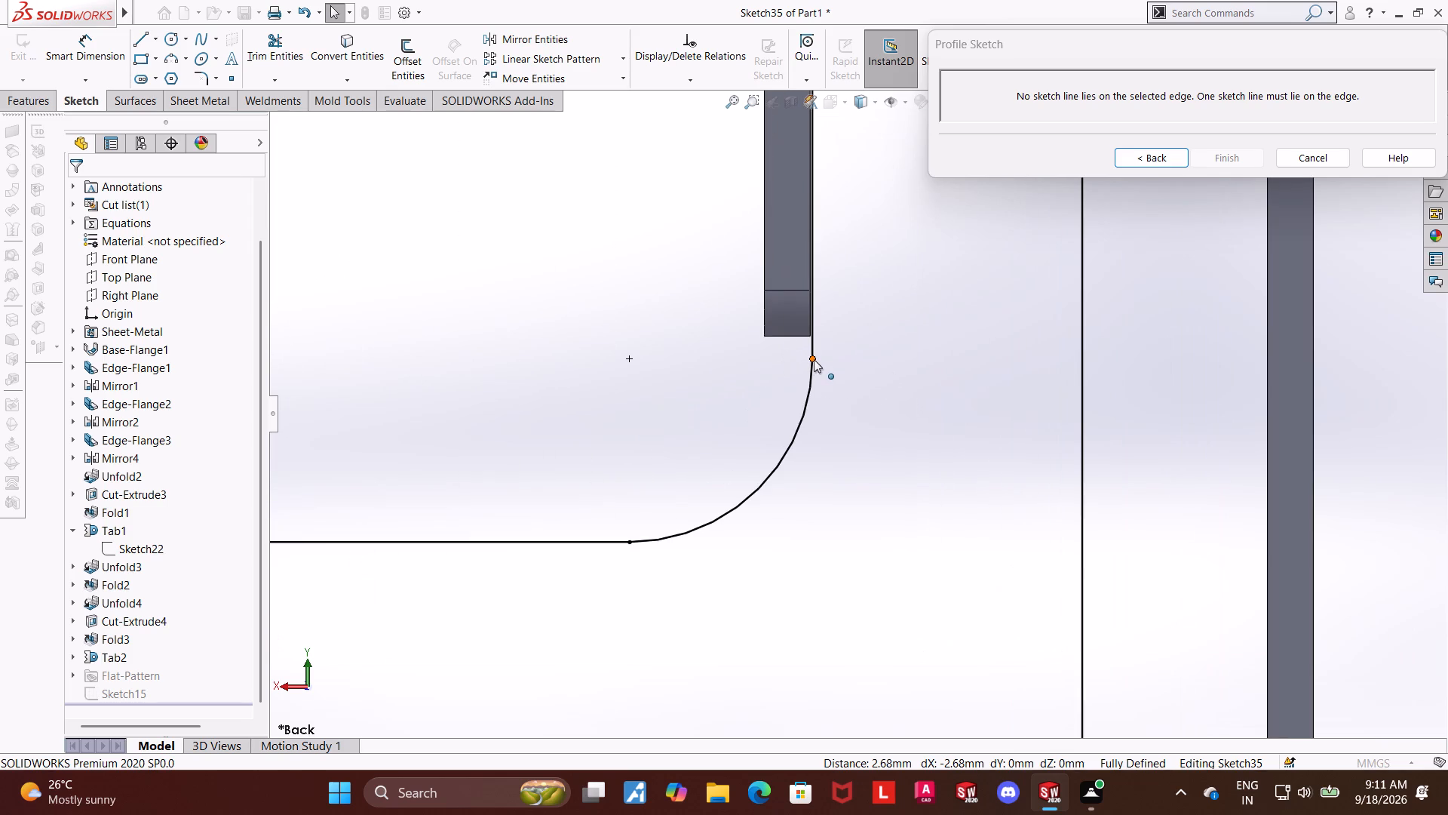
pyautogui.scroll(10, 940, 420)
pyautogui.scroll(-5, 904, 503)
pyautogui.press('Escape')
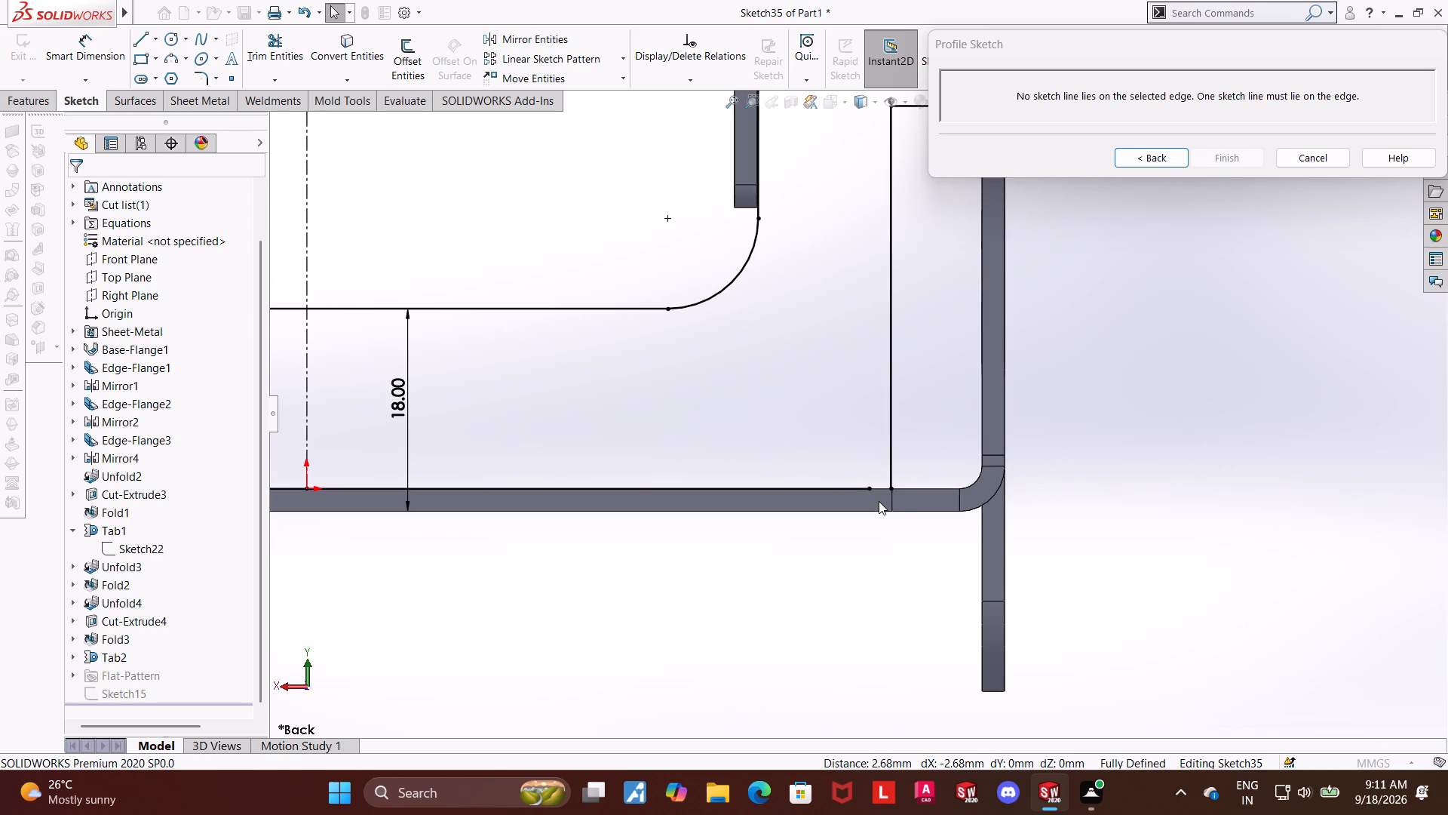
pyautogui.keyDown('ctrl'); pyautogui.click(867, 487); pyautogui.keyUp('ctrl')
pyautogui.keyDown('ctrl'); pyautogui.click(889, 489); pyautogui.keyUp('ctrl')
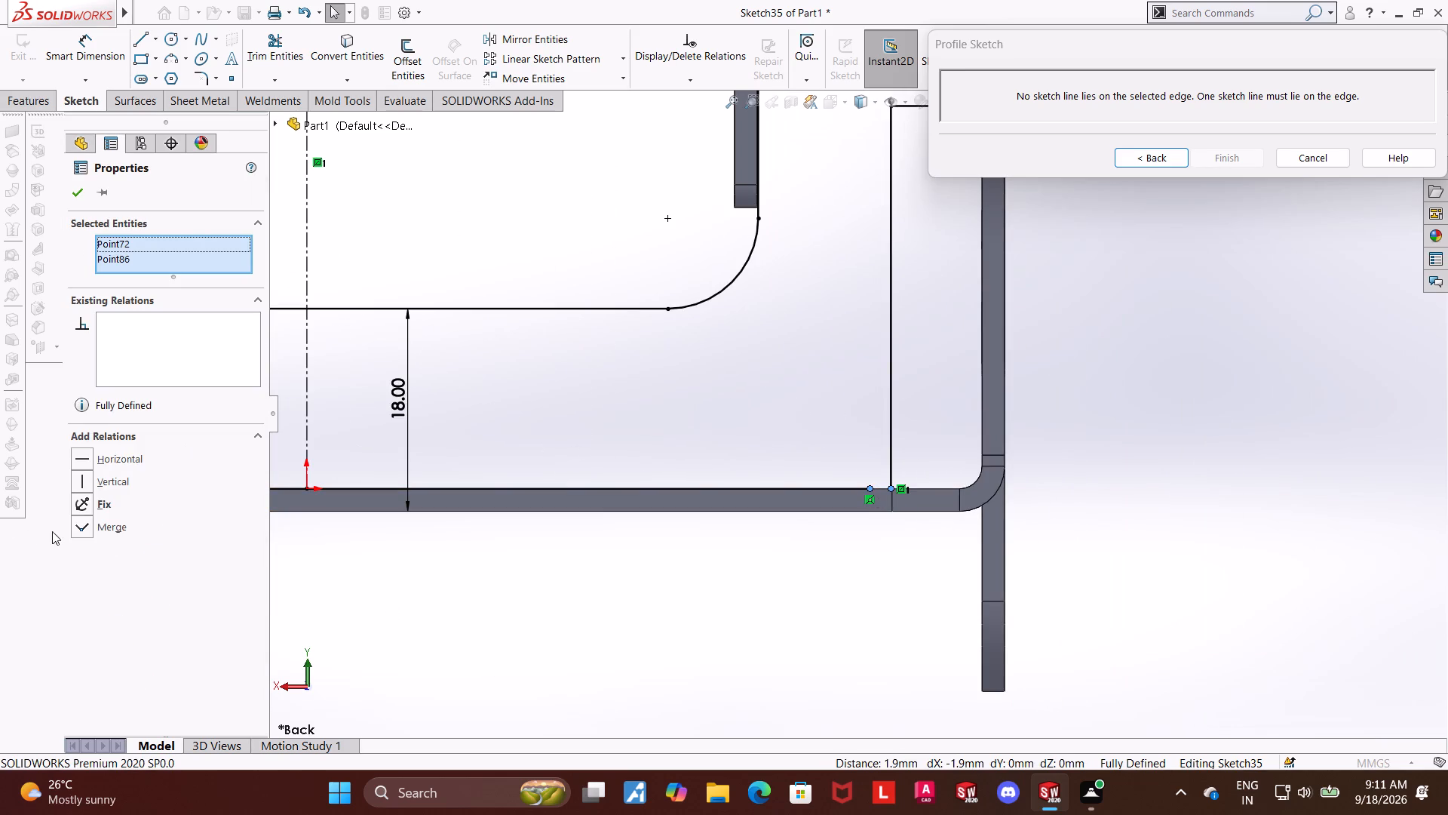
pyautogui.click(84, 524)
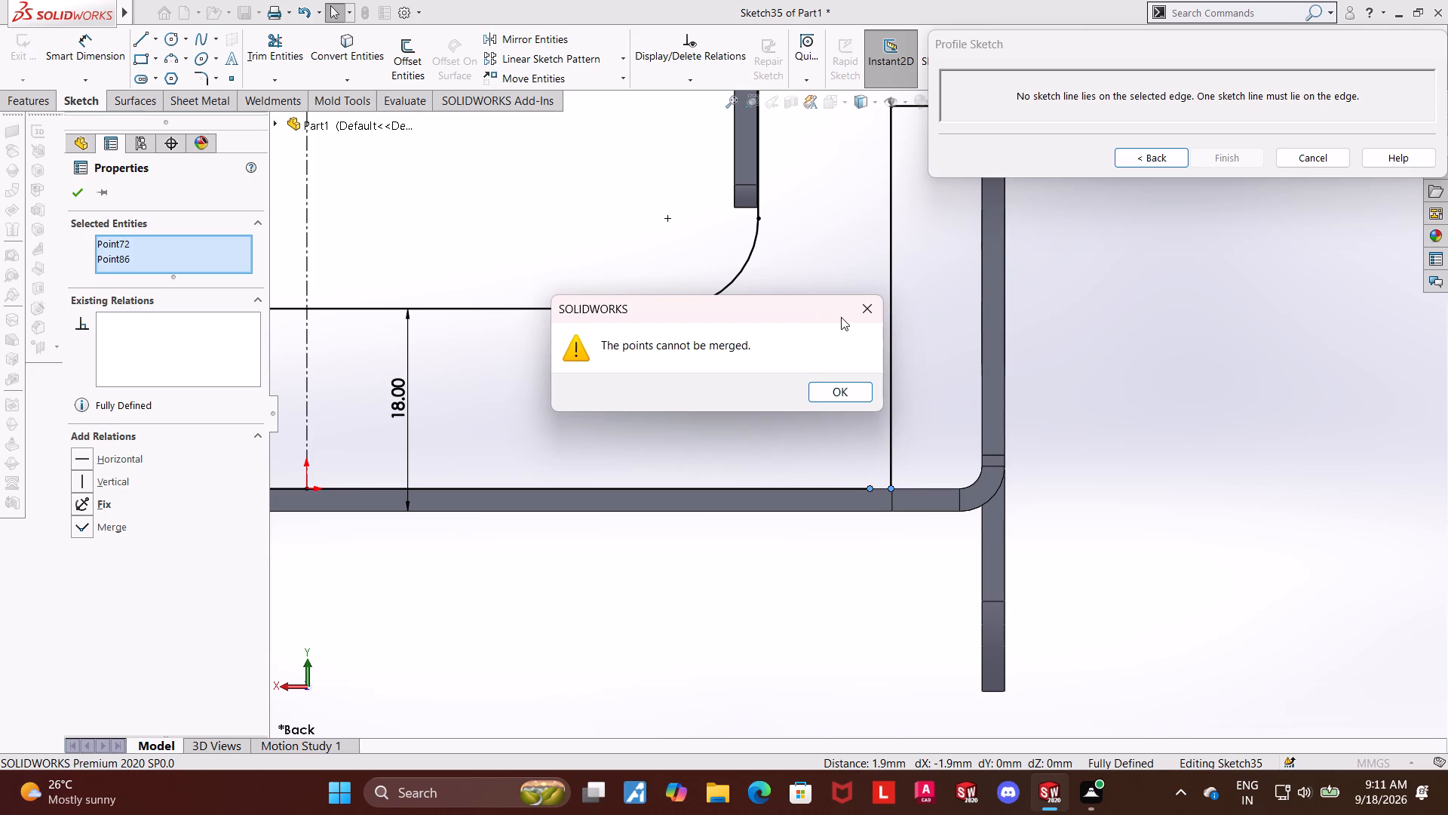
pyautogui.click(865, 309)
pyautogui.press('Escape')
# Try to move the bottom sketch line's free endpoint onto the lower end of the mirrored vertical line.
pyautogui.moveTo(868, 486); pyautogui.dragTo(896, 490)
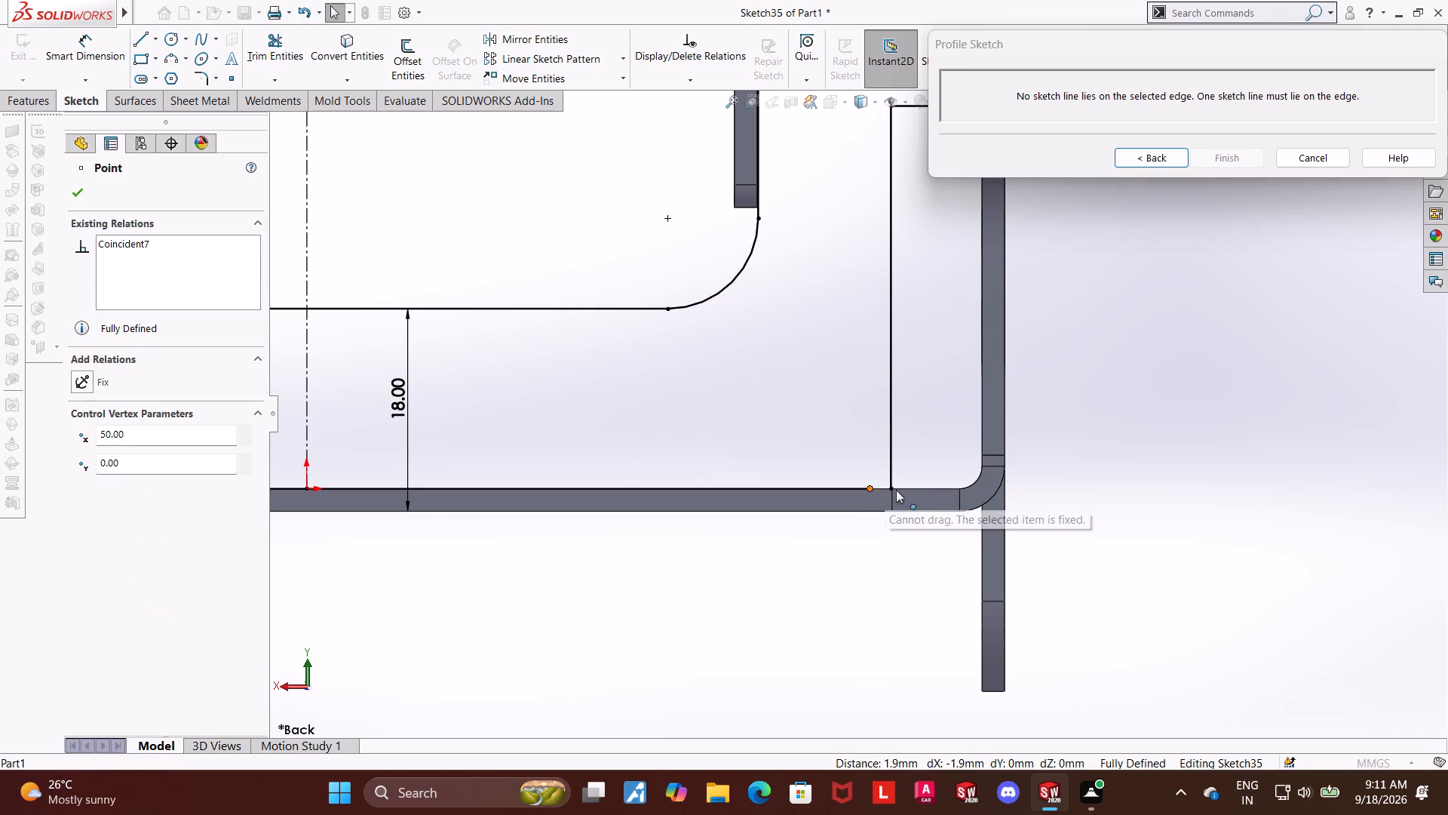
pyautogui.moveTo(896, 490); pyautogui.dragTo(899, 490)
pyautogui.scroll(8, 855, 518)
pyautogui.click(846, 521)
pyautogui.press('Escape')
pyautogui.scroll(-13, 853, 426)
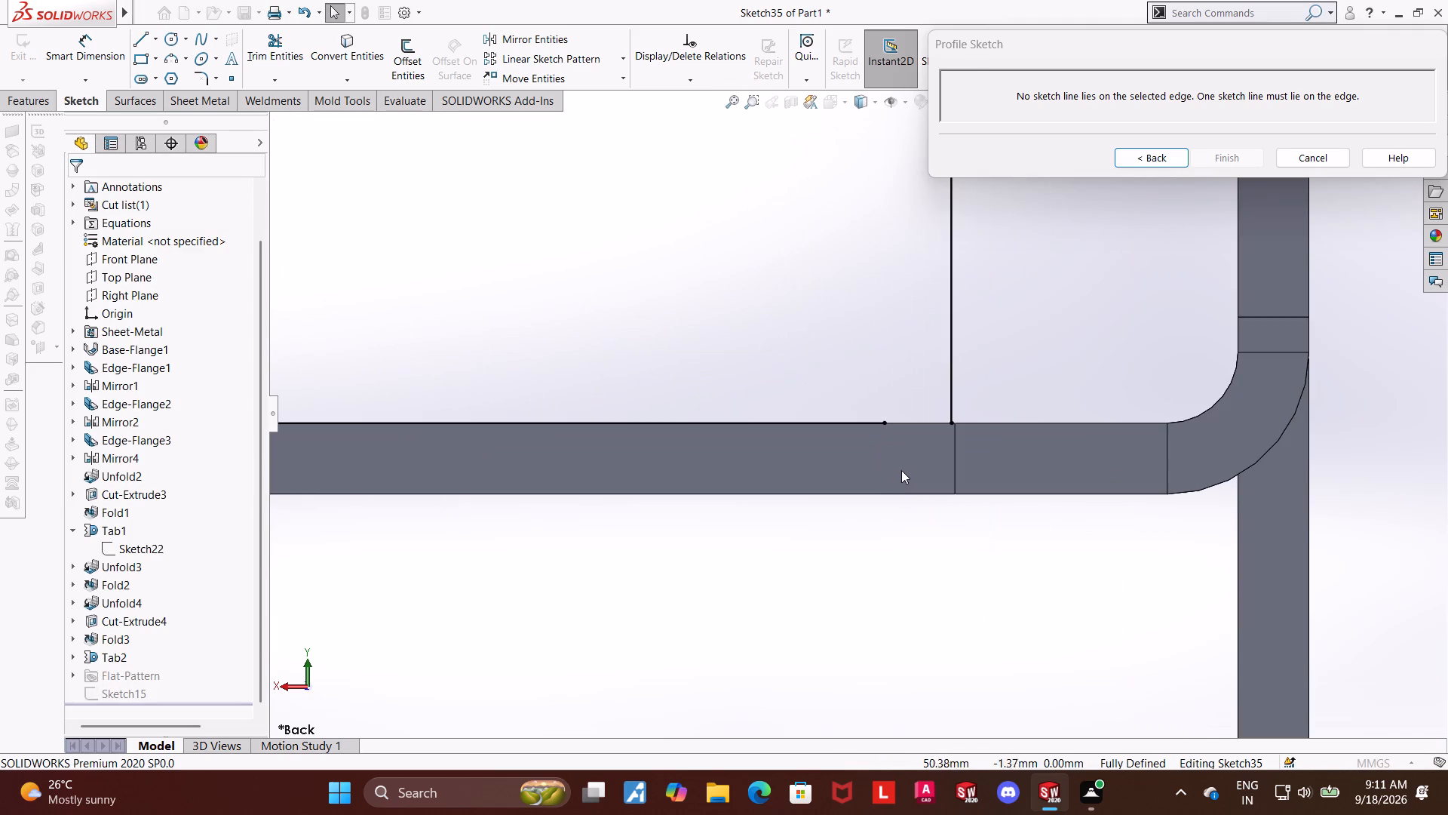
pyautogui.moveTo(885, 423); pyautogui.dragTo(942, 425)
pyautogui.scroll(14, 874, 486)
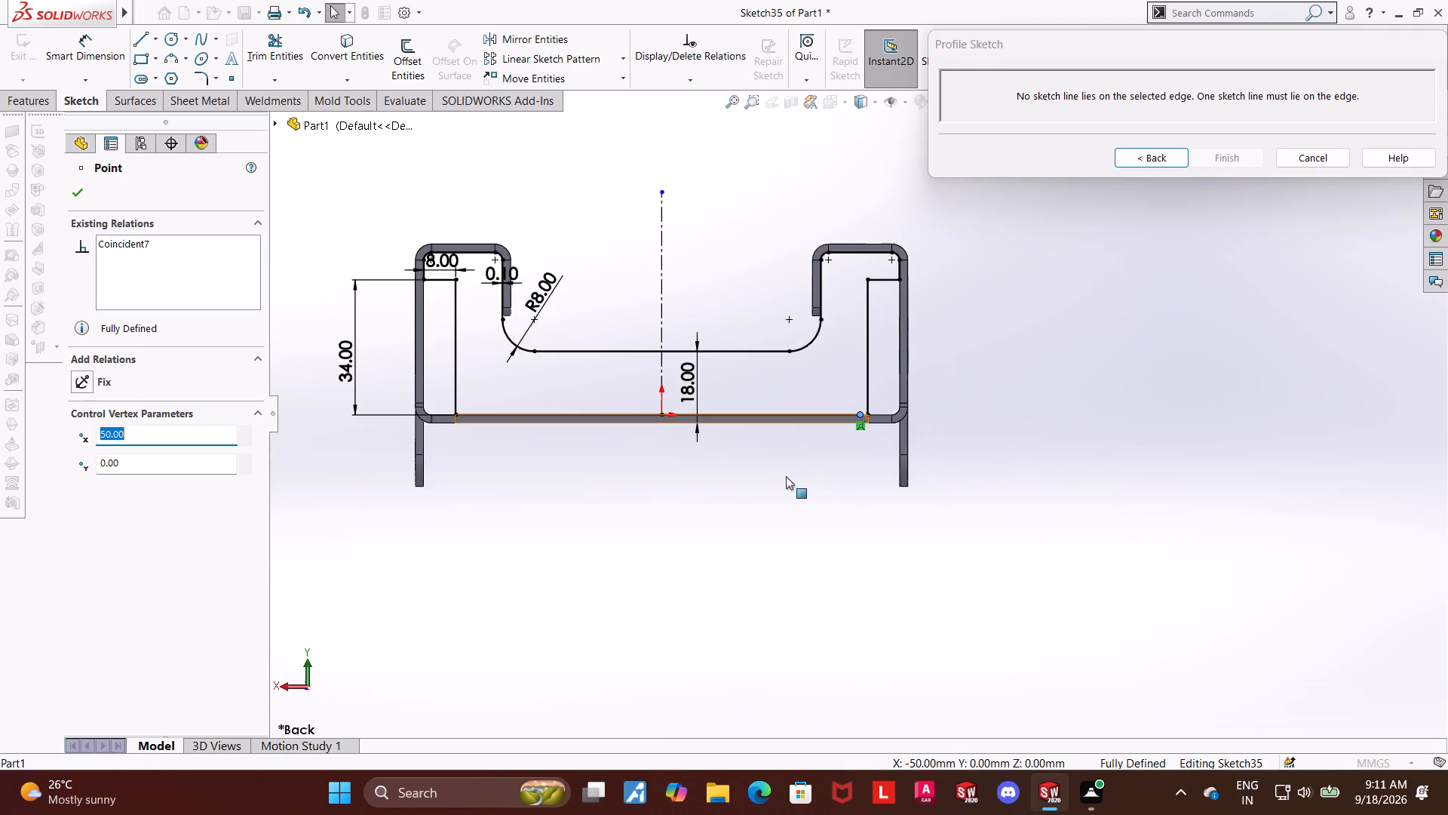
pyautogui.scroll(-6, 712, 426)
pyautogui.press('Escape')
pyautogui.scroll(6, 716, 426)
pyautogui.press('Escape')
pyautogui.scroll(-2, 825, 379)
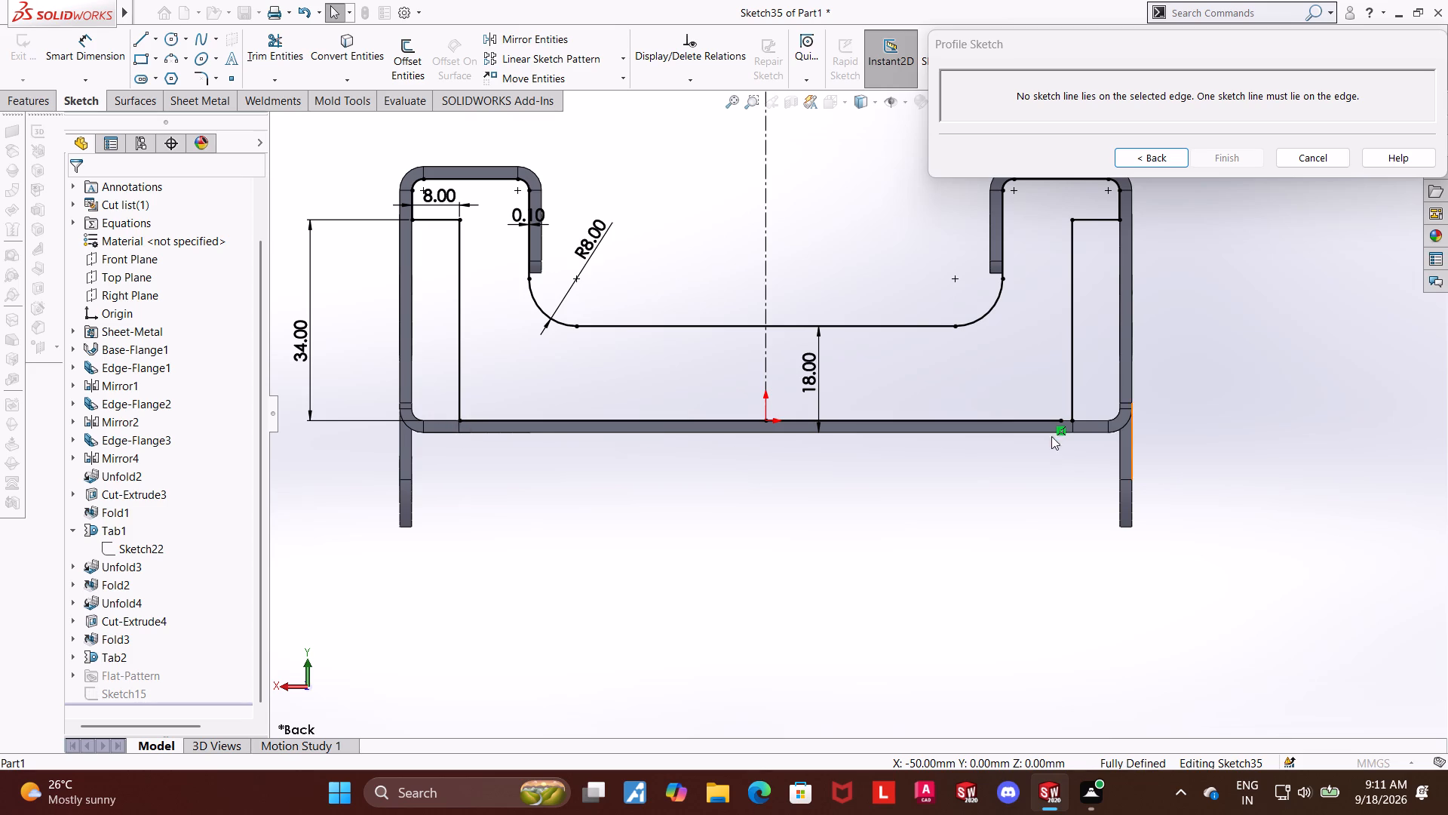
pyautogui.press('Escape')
# Delete the coincident relation on the bottom sketch line's free endpoint.
pyautogui.scroll(-7, 1062, 420)
pyautogui.rightClick(925, 429)
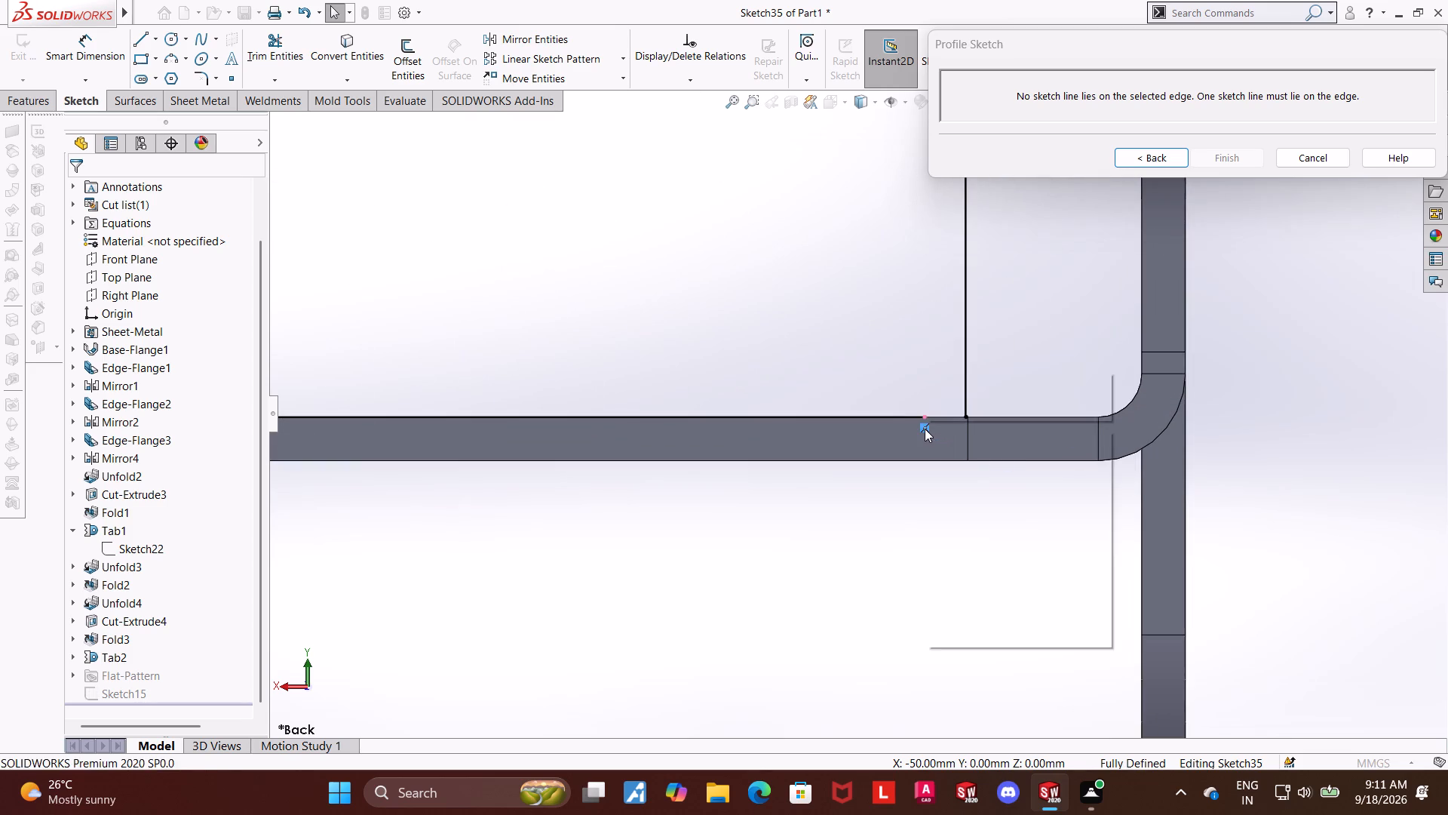
pyautogui.click(950, 592)
# Merge the bottom sketch line's free endpoint with the lower end of the mirrored vertical line.
pyautogui.click(927, 416)
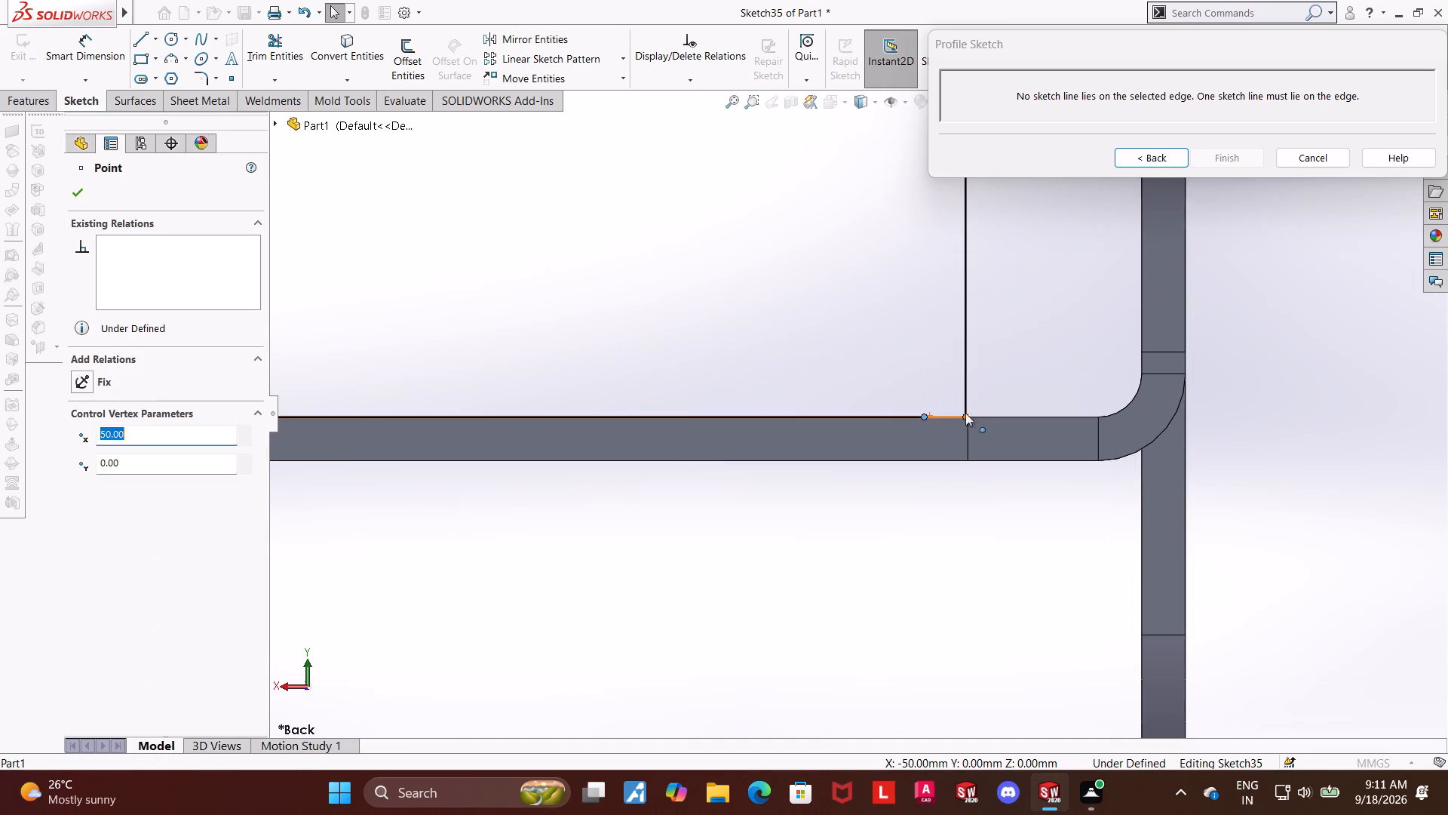
pyautogui.keyDown('ctrl'); pyautogui.click(968, 414); pyautogui.keyUp('ctrl')
pyautogui.click(87, 526)
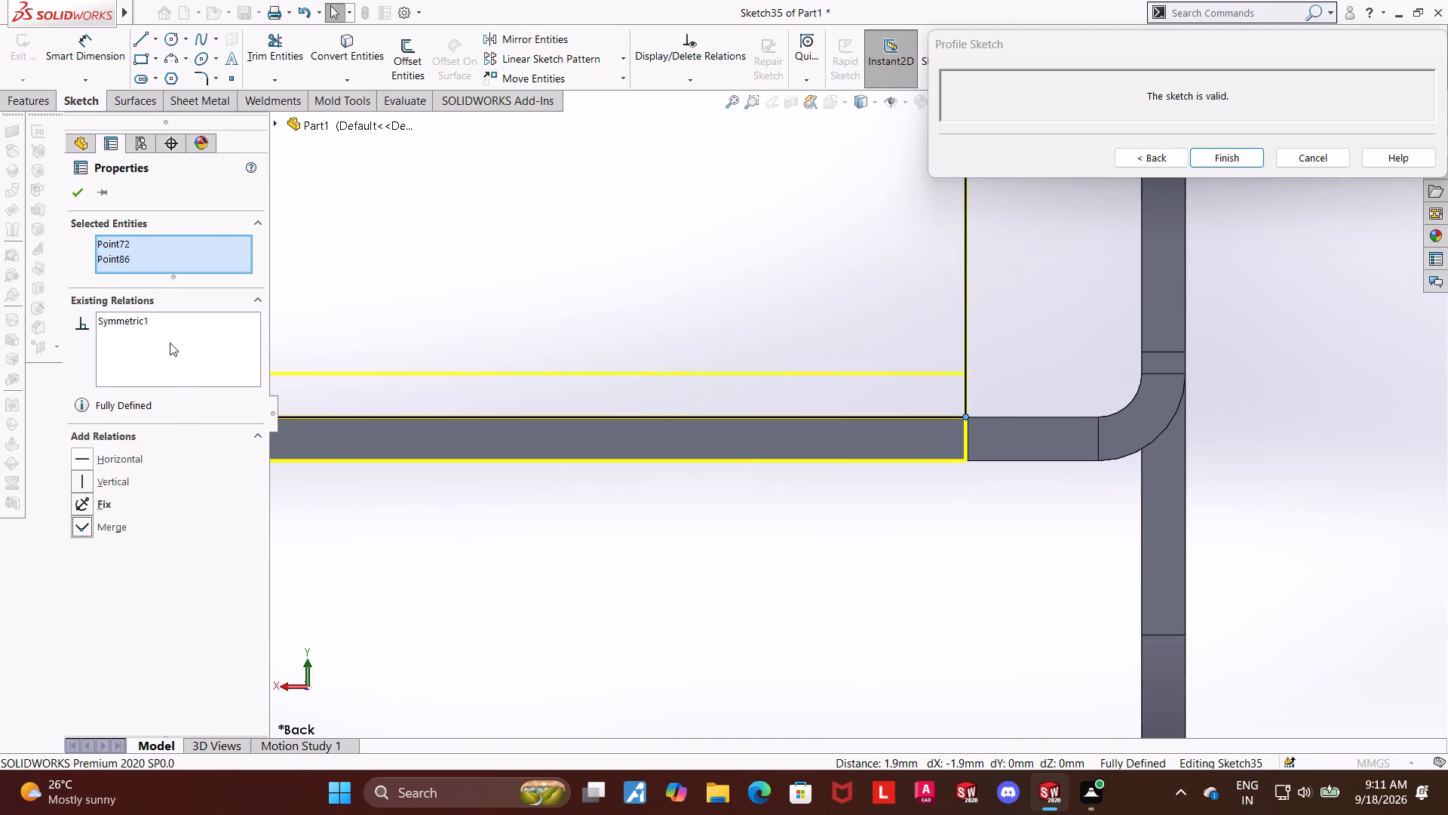
pyautogui.click(74, 199)
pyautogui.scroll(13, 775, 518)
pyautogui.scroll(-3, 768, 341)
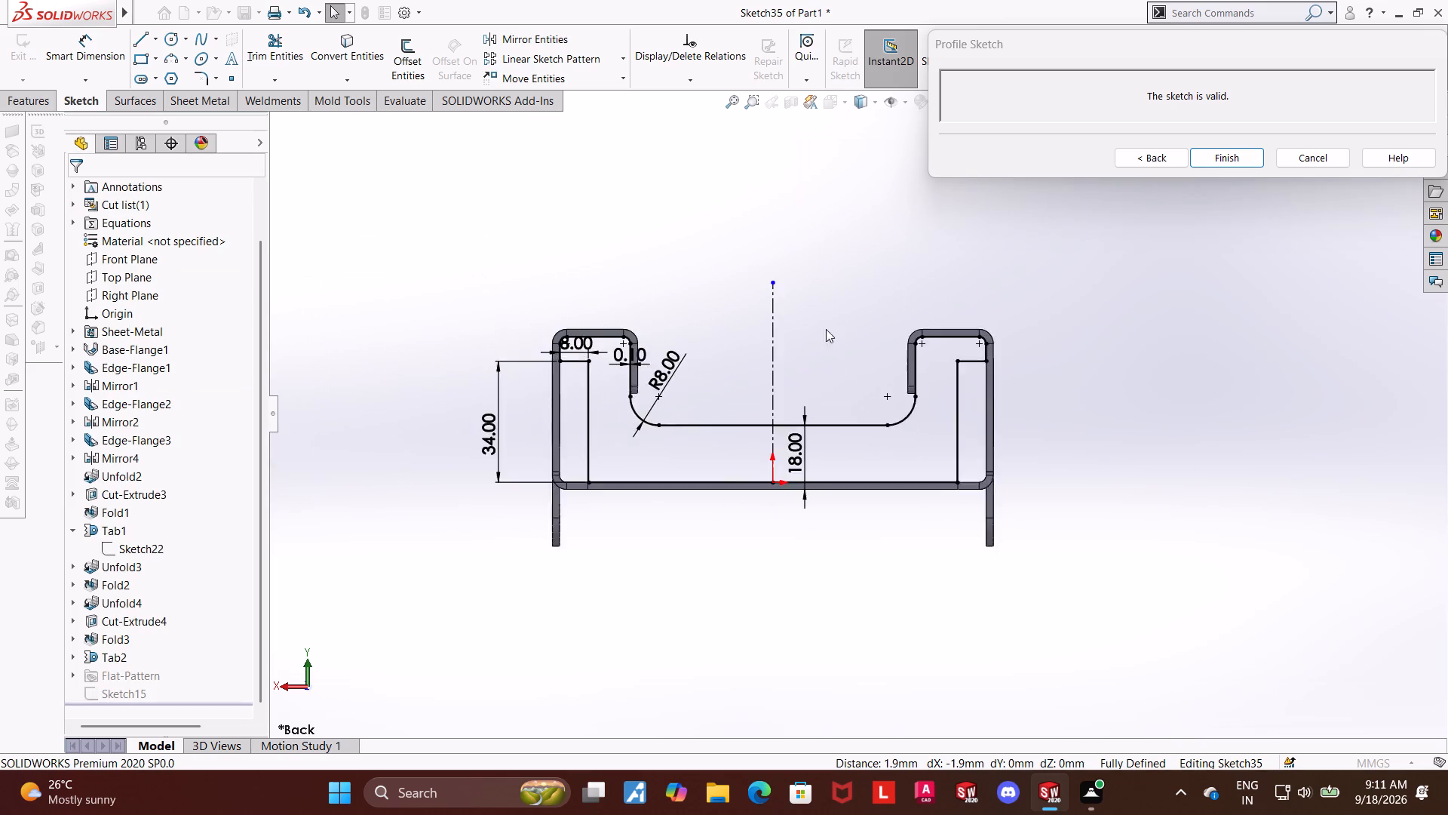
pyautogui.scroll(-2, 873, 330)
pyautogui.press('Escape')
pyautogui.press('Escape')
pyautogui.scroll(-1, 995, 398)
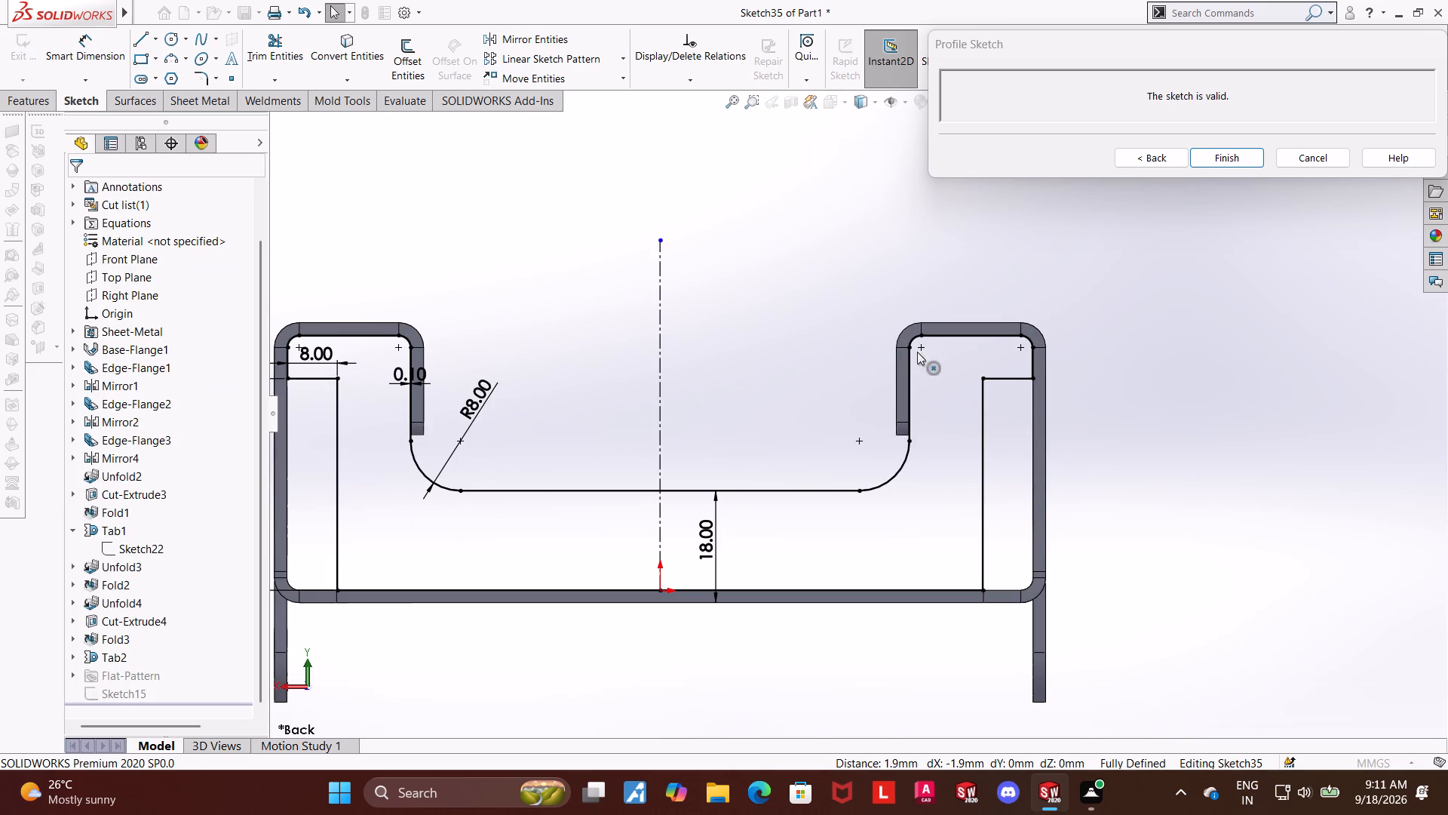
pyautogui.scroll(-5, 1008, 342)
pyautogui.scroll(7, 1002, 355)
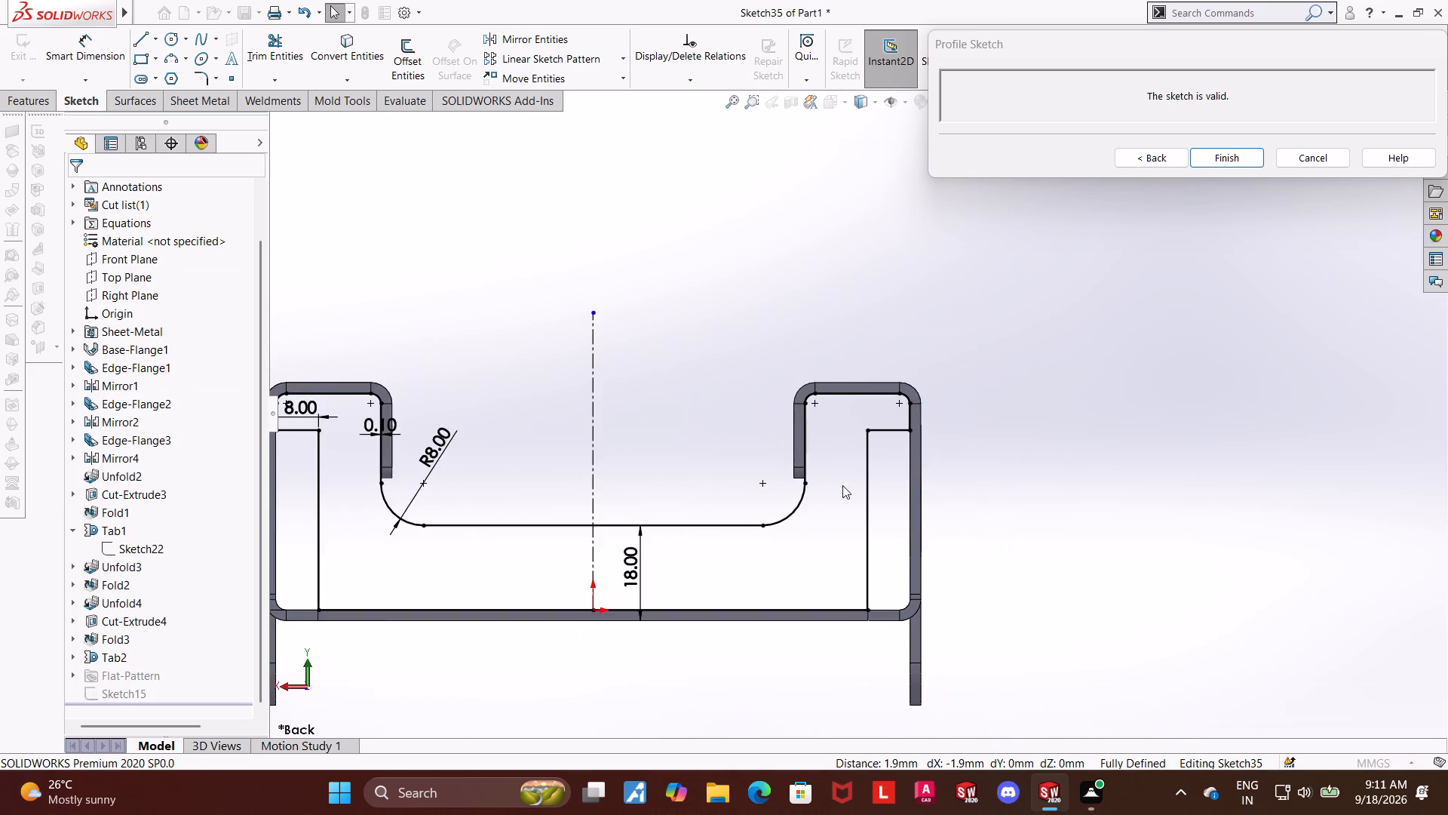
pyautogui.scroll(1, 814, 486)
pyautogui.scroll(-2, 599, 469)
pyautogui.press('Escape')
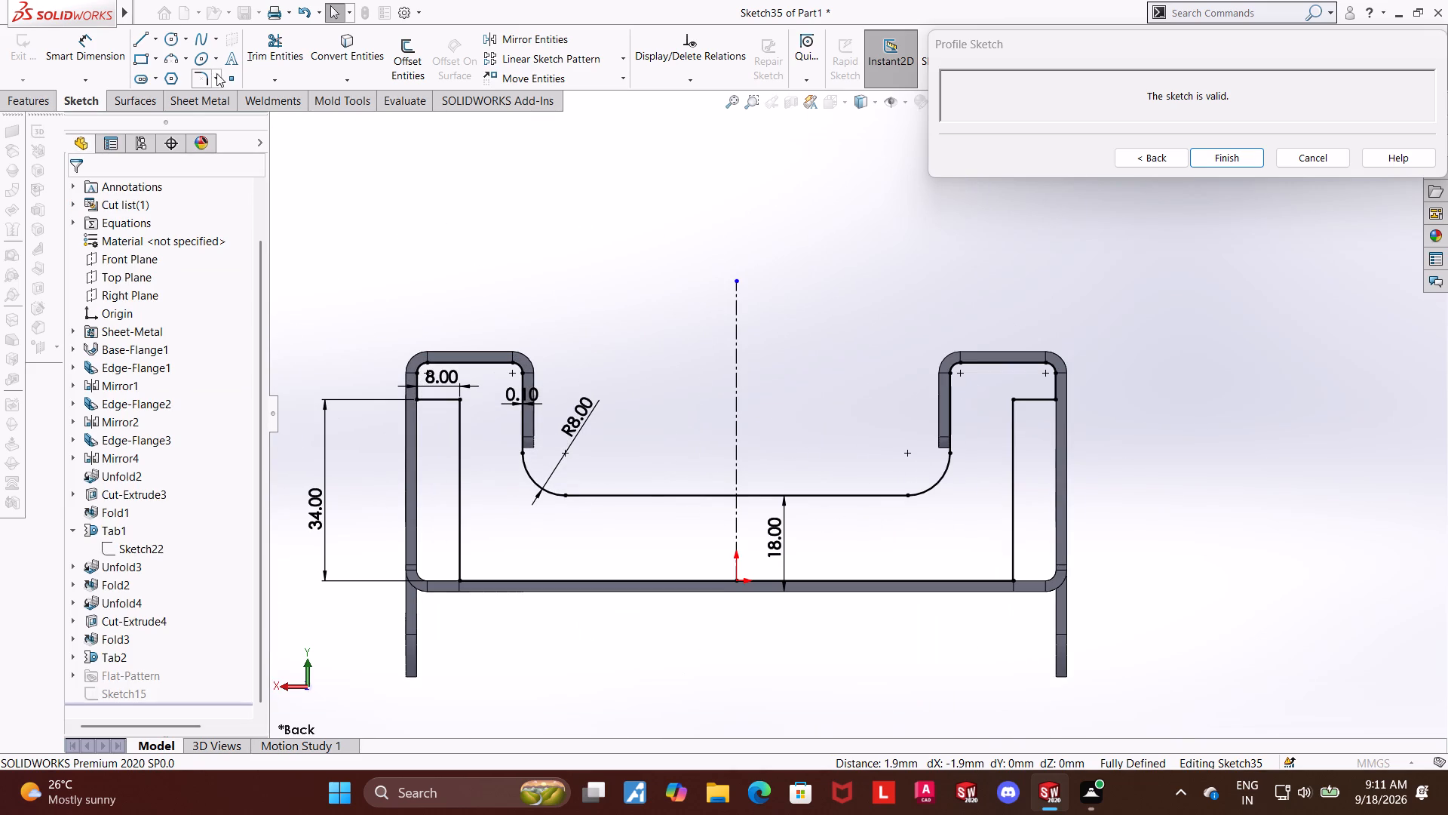
# Add 2 mm sketch fillets where the short step lines meet the tall vertical lines on both sides of the profile.
pyautogui.click(204, 77)
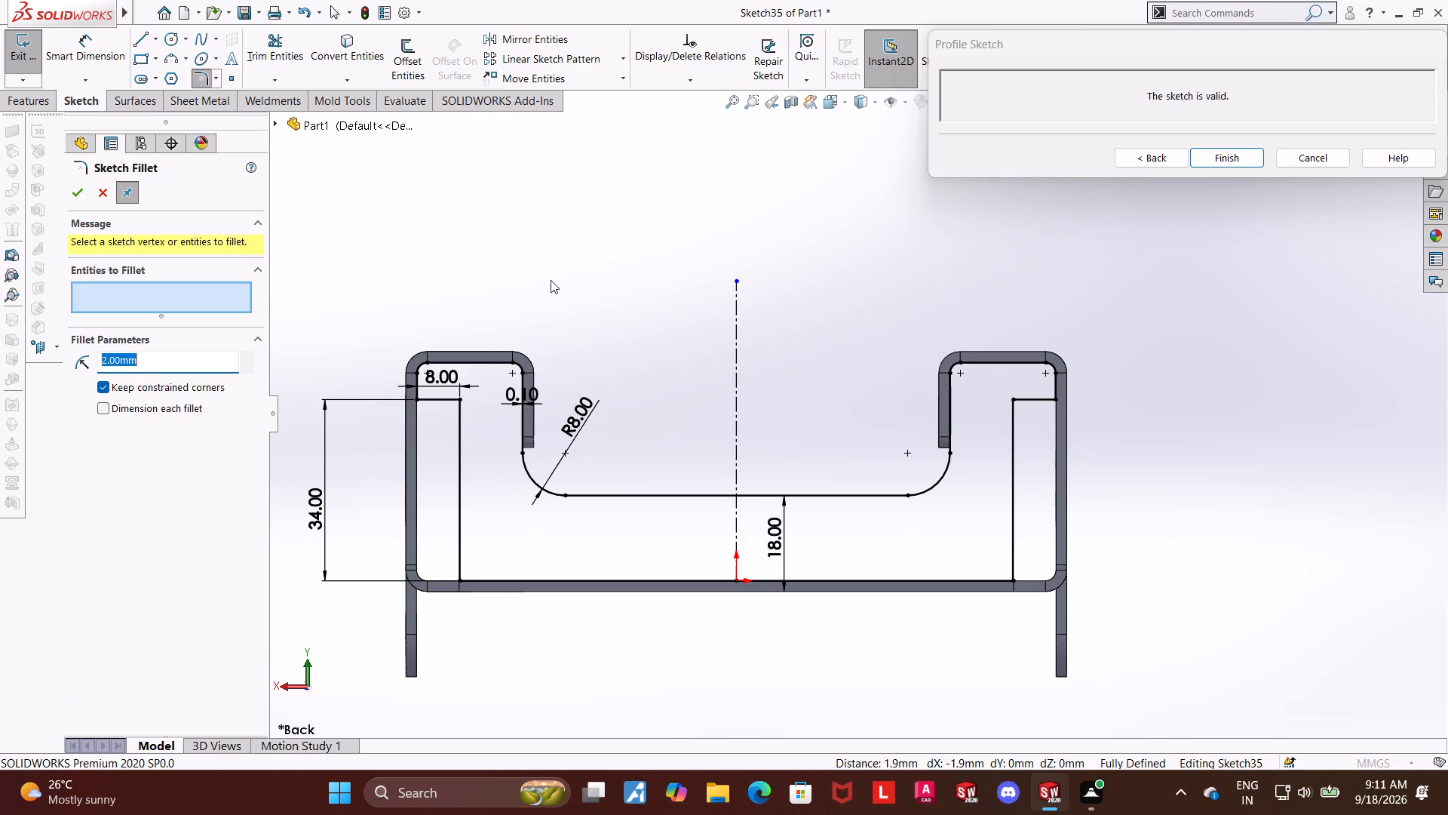
pyautogui.scroll(-5, 984, 383)
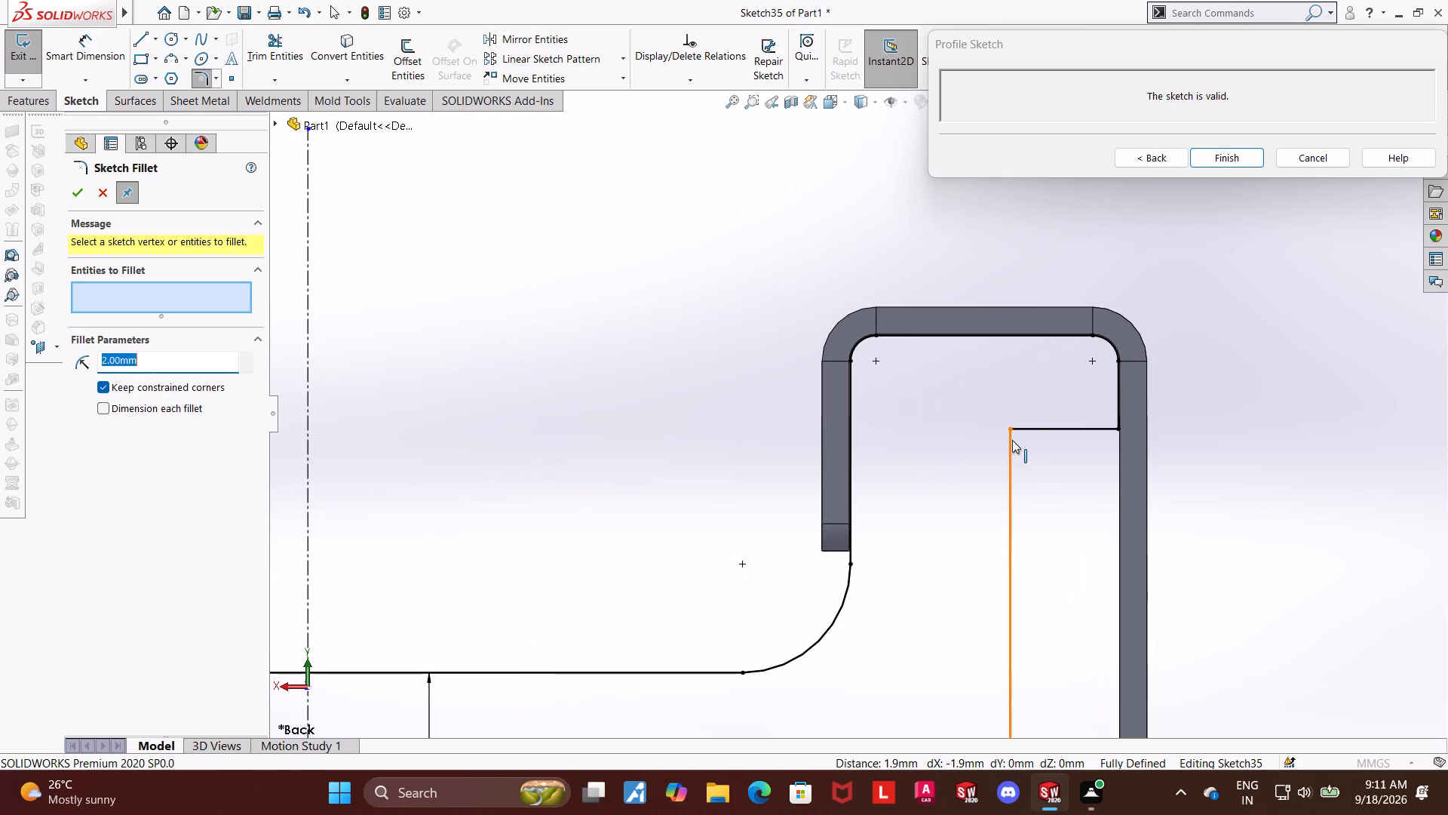
pyautogui.click(1023, 431)
pyautogui.click(1011, 438)
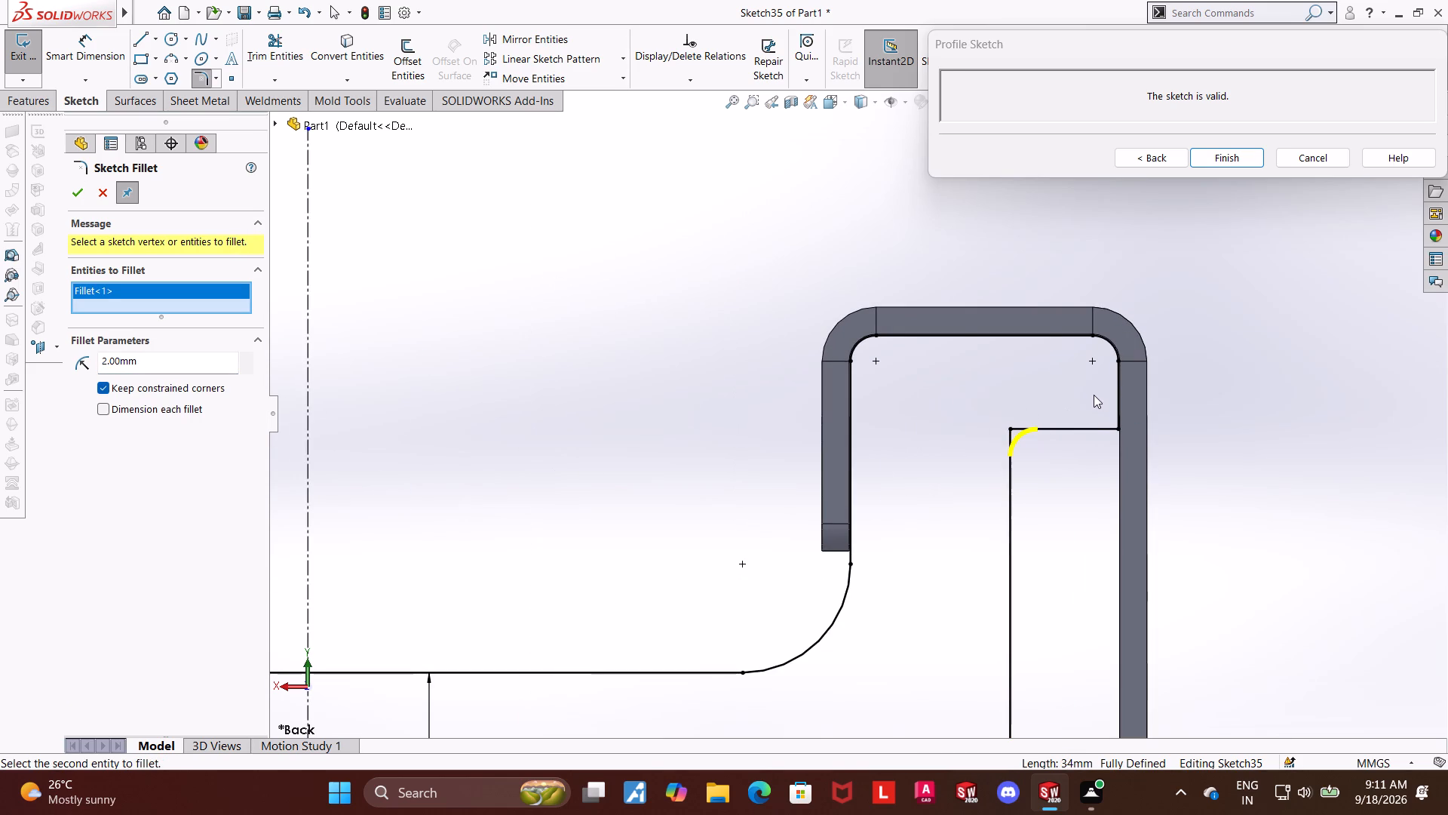
pyautogui.scroll(3, 1094, 395)
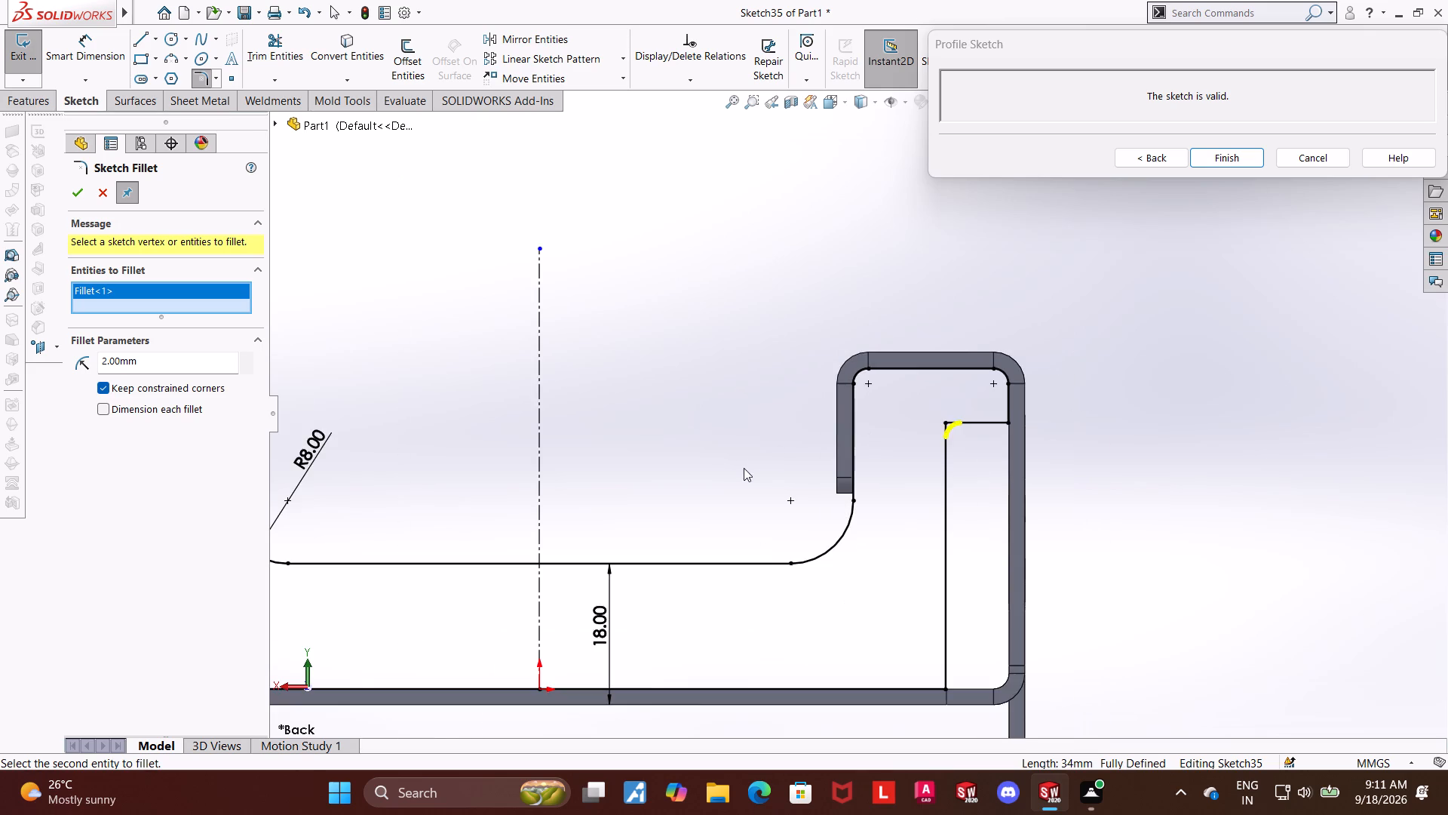
pyautogui.scroll(6, 752, 469)
pyautogui.scroll(-8, 610, 436)
pyautogui.doubleClick(811, 339)
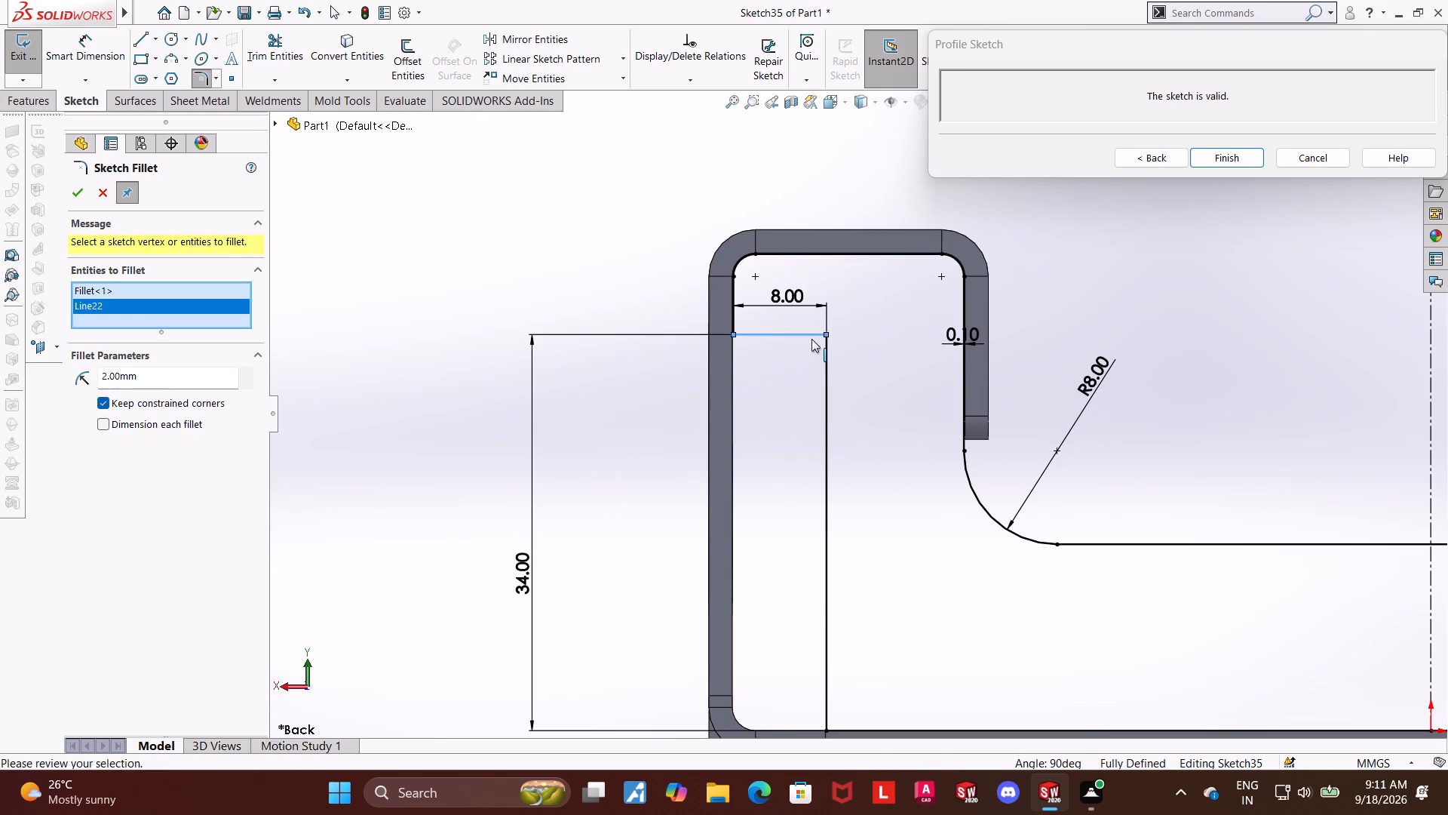
pyautogui.click(827, 357)
pyautogui.scroll(7, 896, 375)
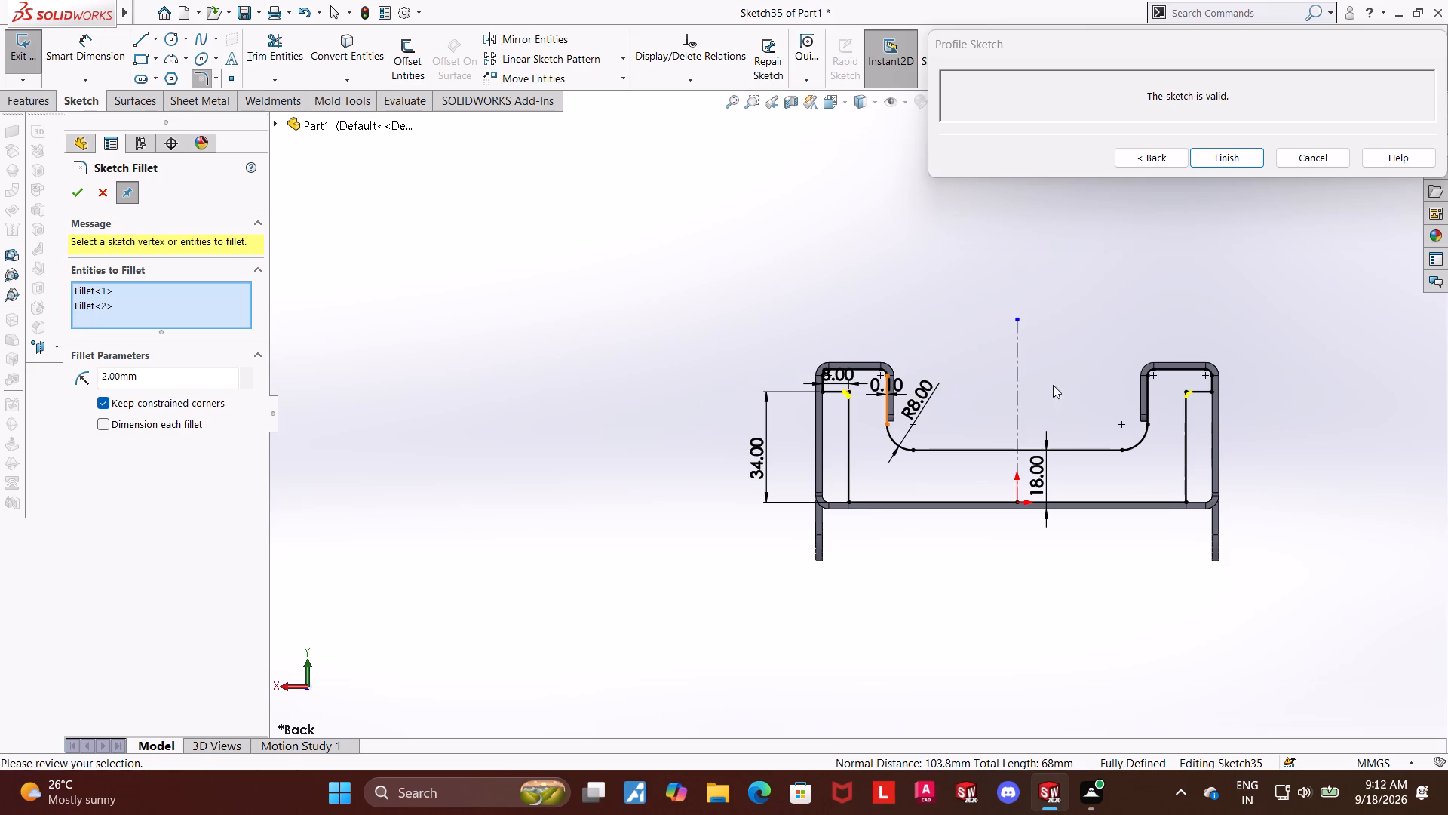
pyautogui.scroll(-3, 1303, 430)
pyautogui.click(83, 186)
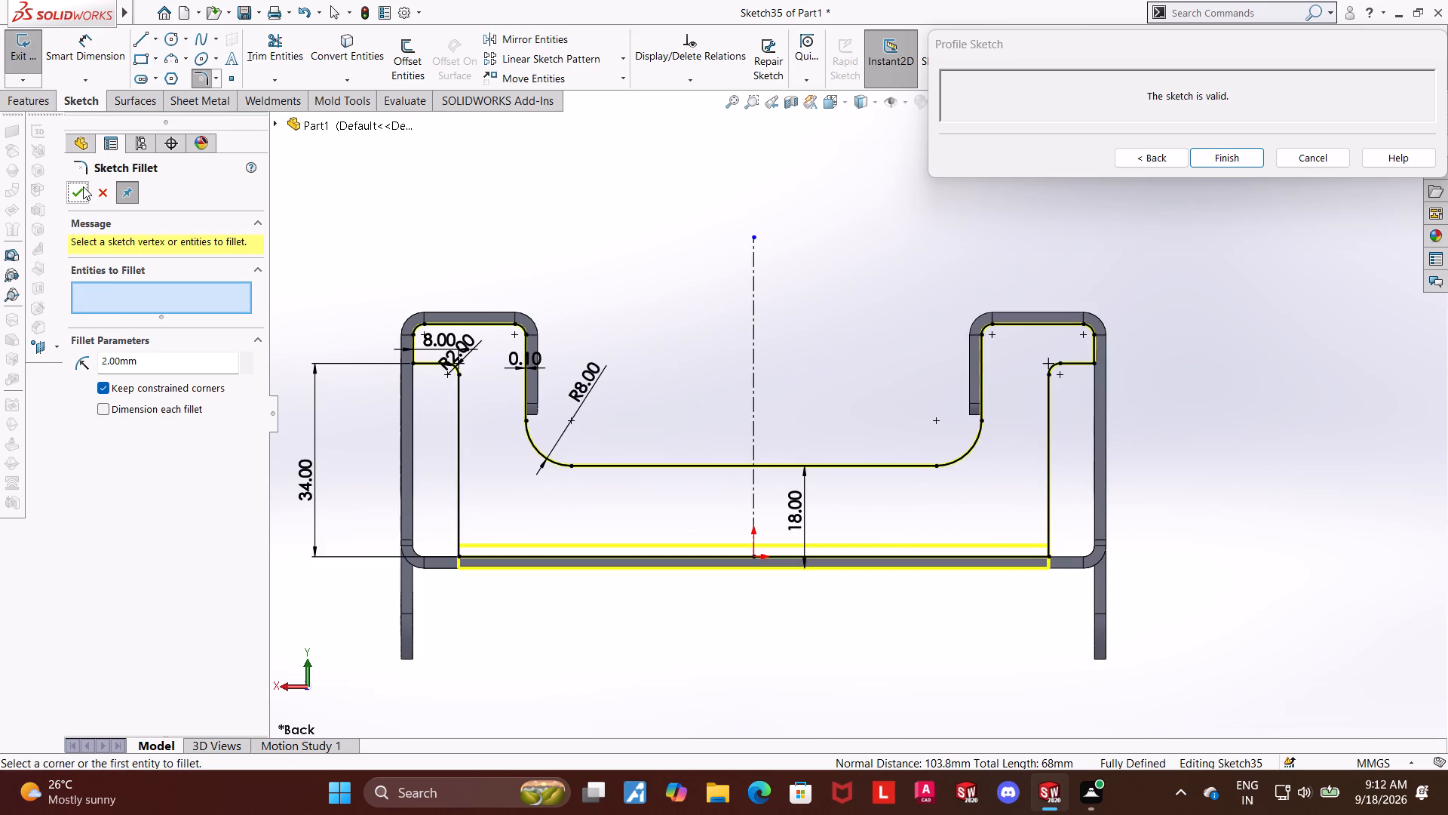
pyautogui.scroll(2, 917, 473)
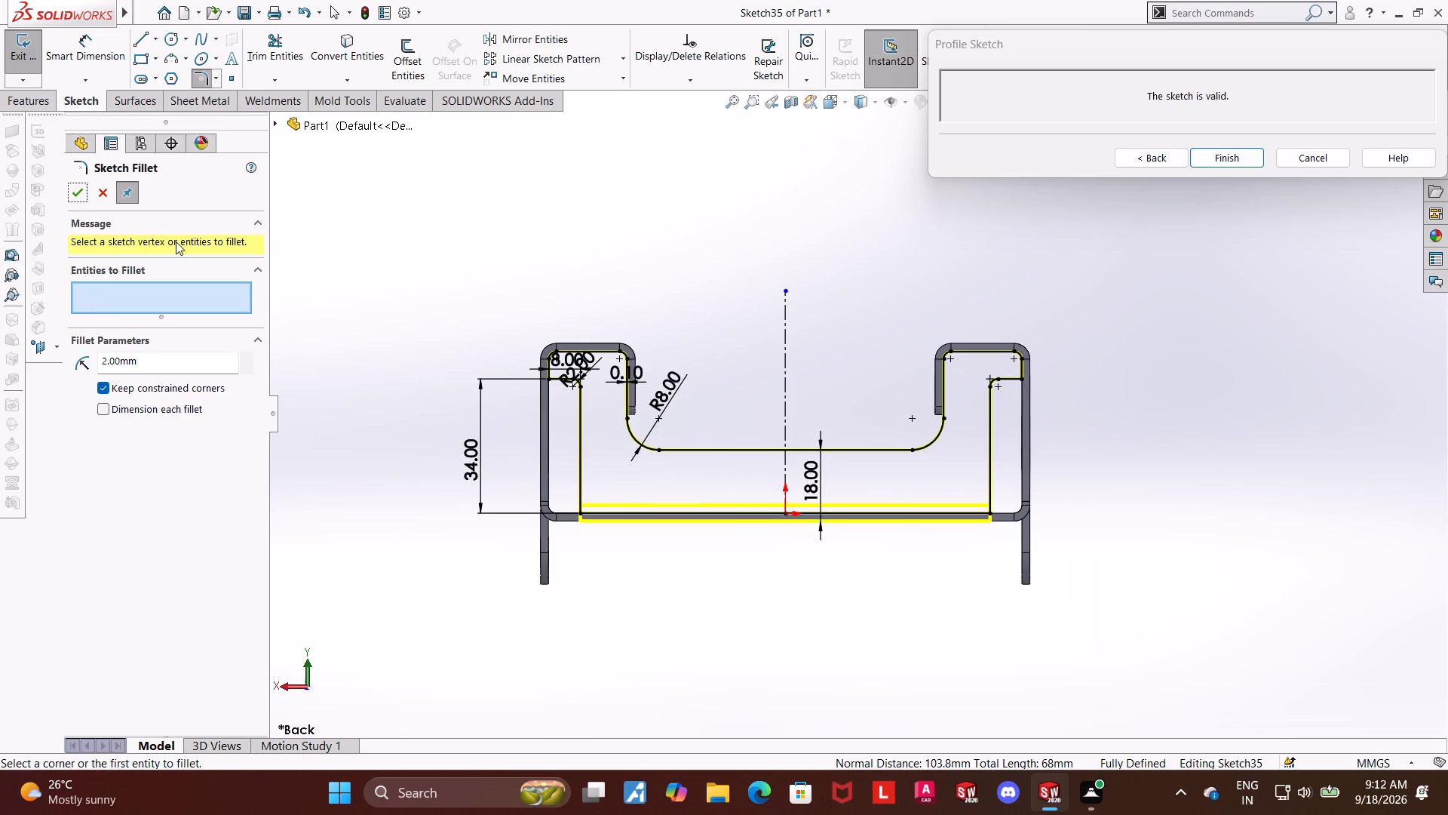
pyautogui.click(84, 195)
# Finish the edge flange's profile sketch.
pyautogui.moveTo(1162, 474); pyautogui.dragTo(1127, 489, button='middle')
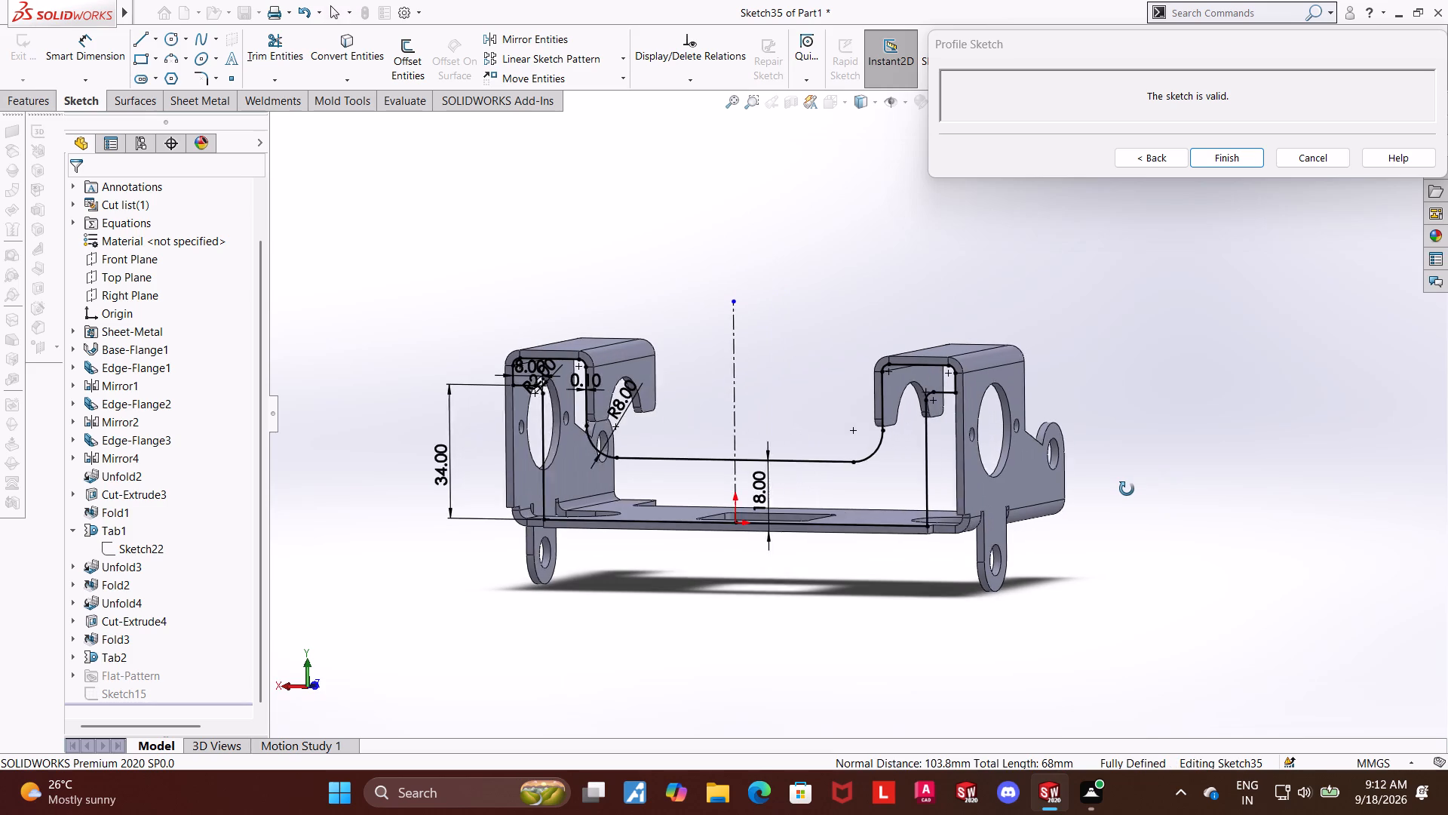
pyautogui.moveTo(1127, 489); pyautogui.dragTo(1130, 488, button='middle')
pyautogui.click(1235, 165)
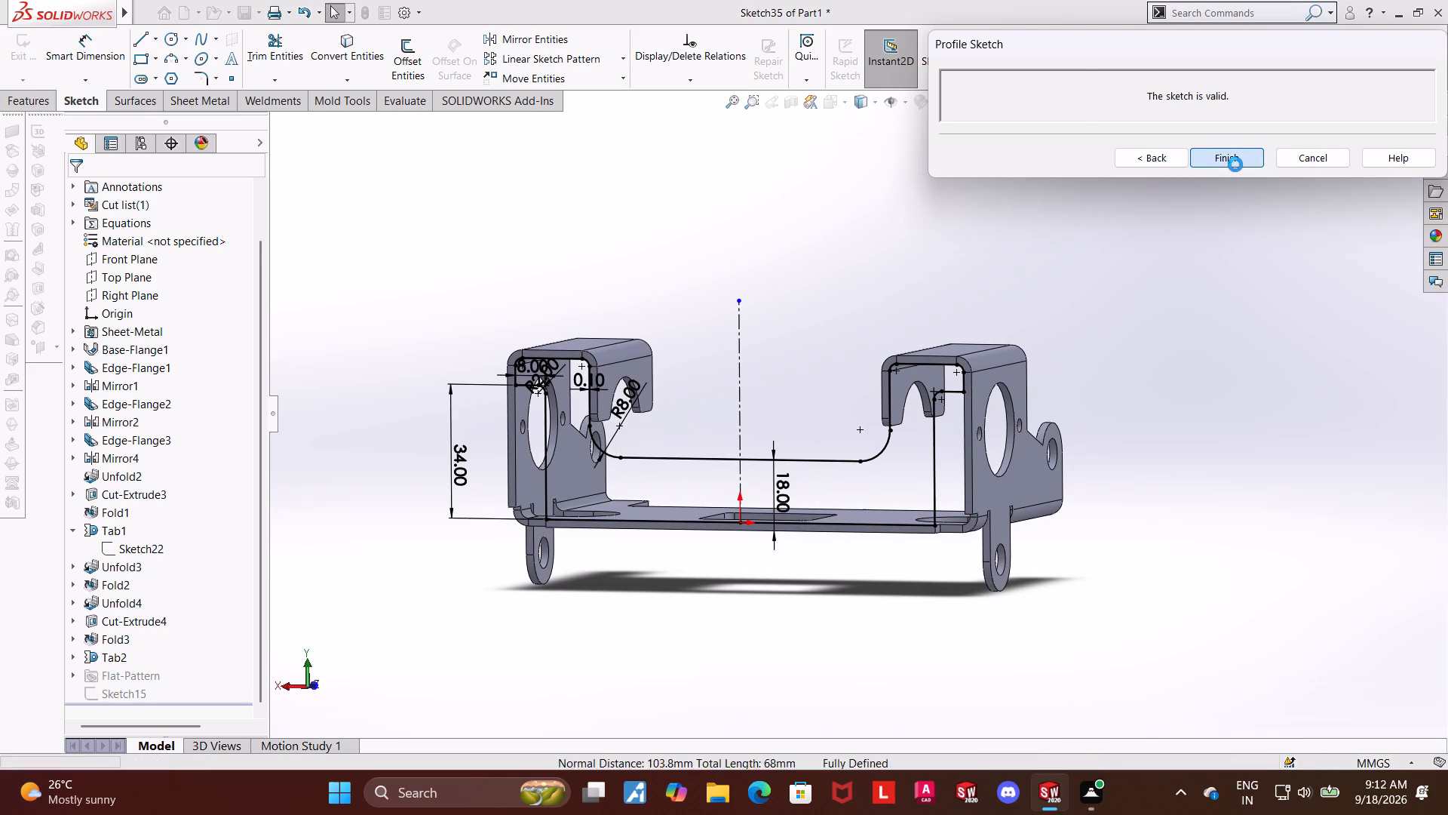
# Examine the new long-edge flange and the corner where its bend meets the base and side flange.
pyautogui.click(1154, 309)
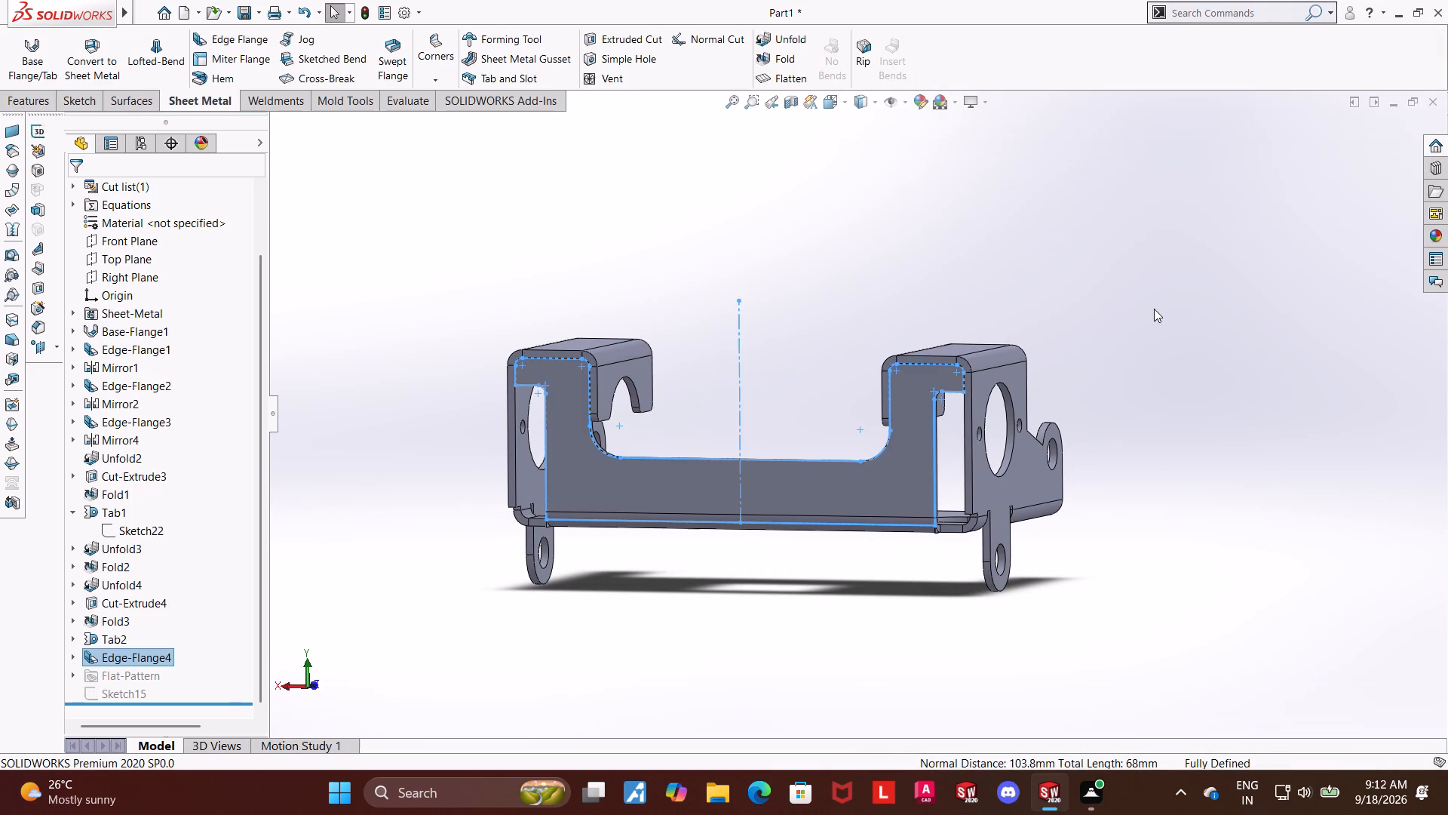
pyautogui.moveTo(1167, 340); pyautogui.dragTo(1188, 337, button='middle')
pyautogui.scroll(1, 1194, 340)
pyautogui.moveTo(1190, 342); pyautogui.dragTo(1198, 346, button='middle')
pyautogui.scroll(-4, 1084, 379)
pyautogui.moveTo(1072, 426); pyautogui.dragTo(1077, 463, button='middle')
pyautogui.scroll(4, 1077, 463)
pyautogui.moveTo(908, 520); pyautogui.dragTo(867, 544, button='middle')
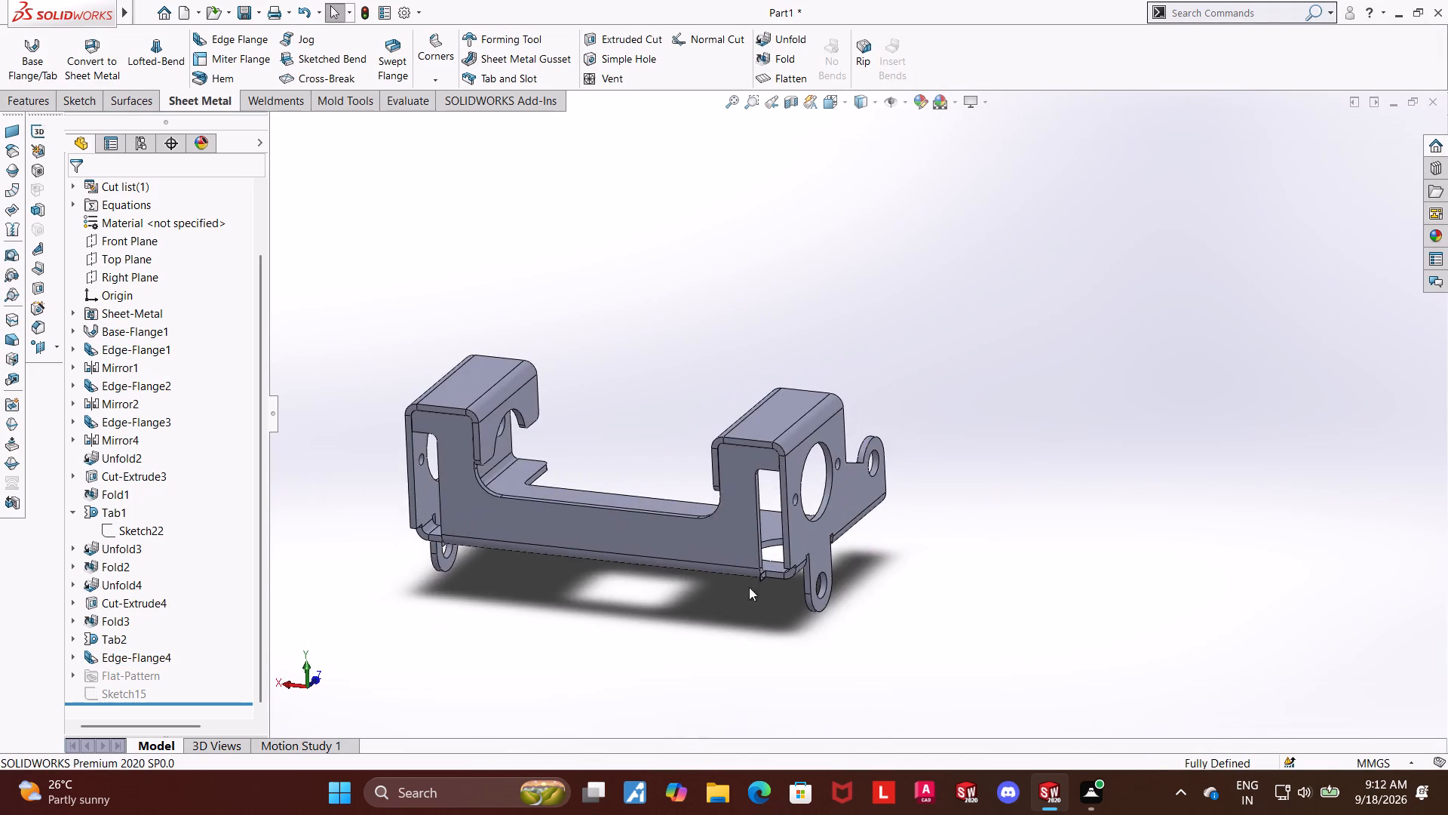
pyautogui.scroll(-5, 742, 592)
pyautogui.scroll(-5, 836, 481)
pyautogui.moveTo(845, 531); pyautogui.dragTo(820, 543, button='middle')
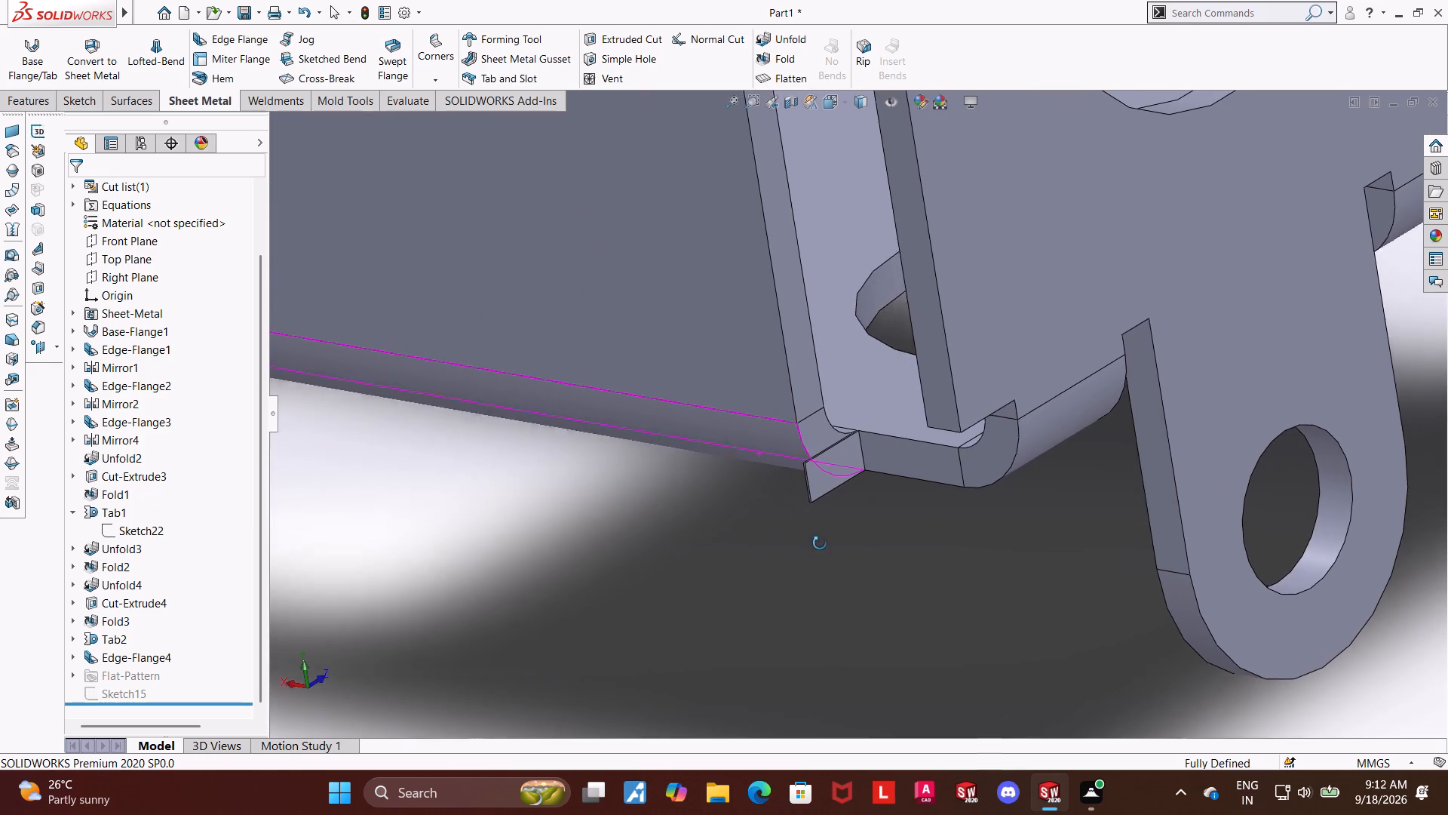
pyautogui.moveTo(820, 543); pyautogui.dragTo(826, 540, button='middle')
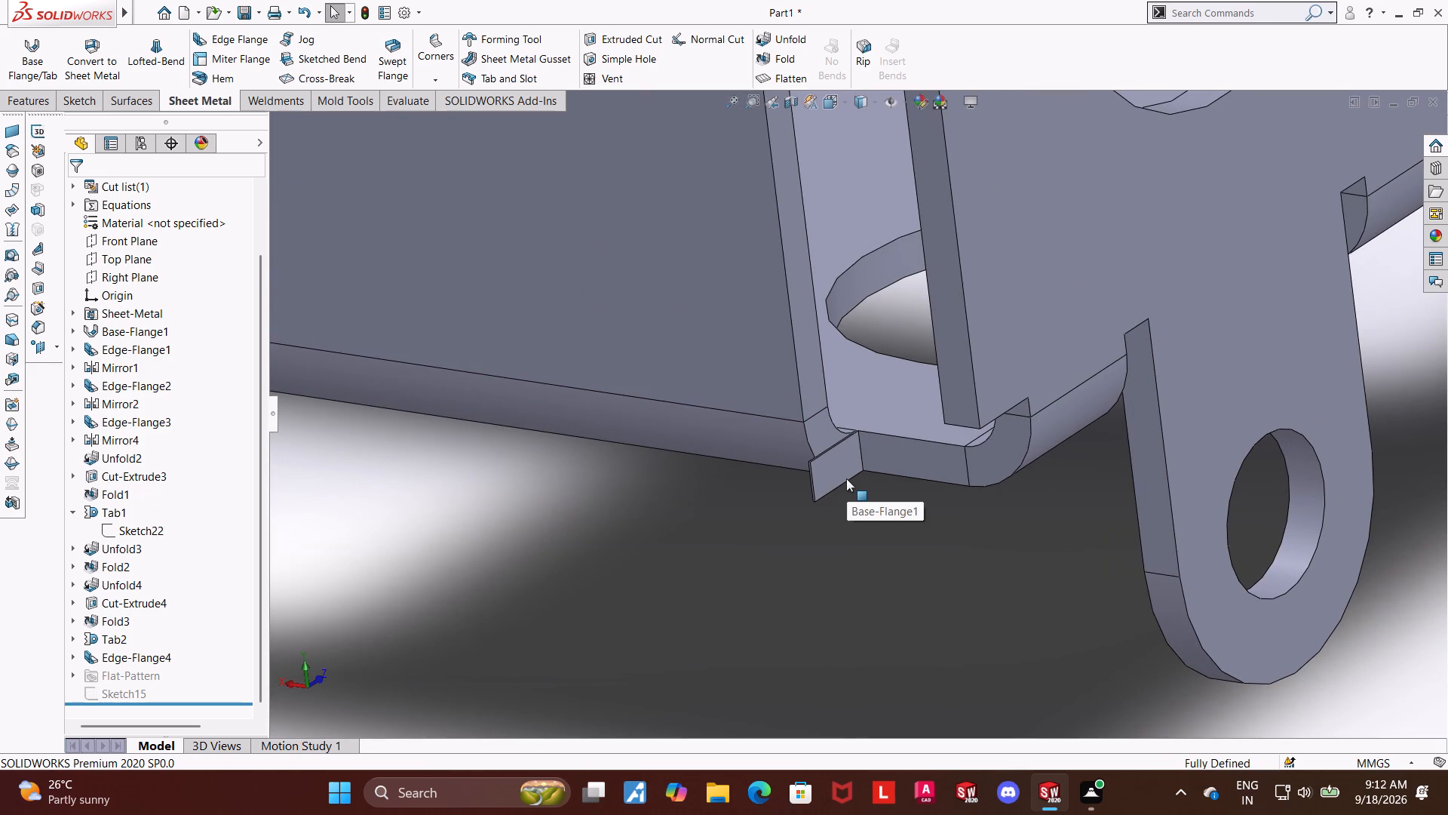
pyautogui.scroll(-1, 846, 478)
pyautogui.scroll(3, 846, 478)
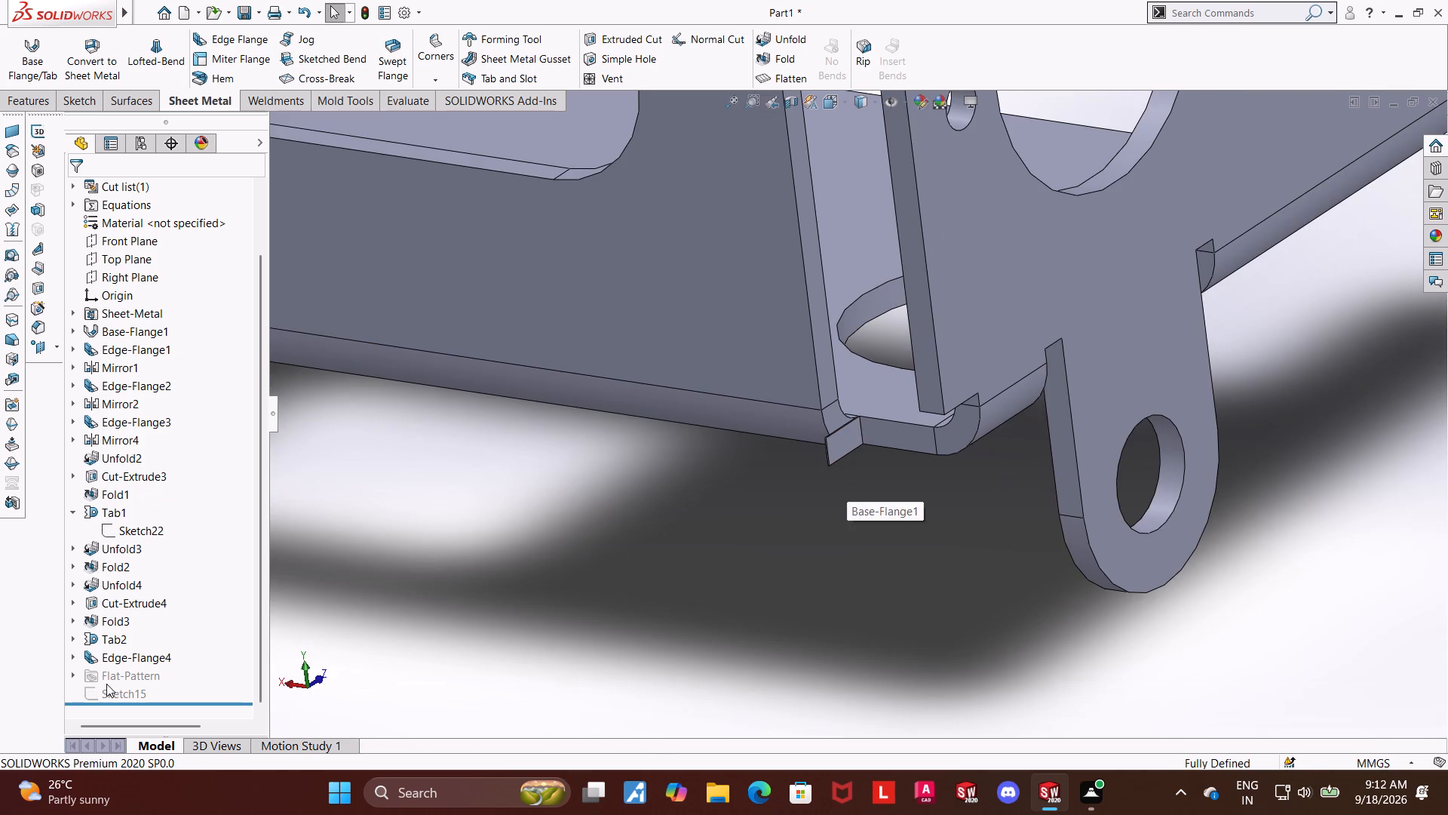
# Edit the new long-edge flange to enable Trim side bends.
pyautogui.click(127, 659)
pyautogui.click(139, 613)
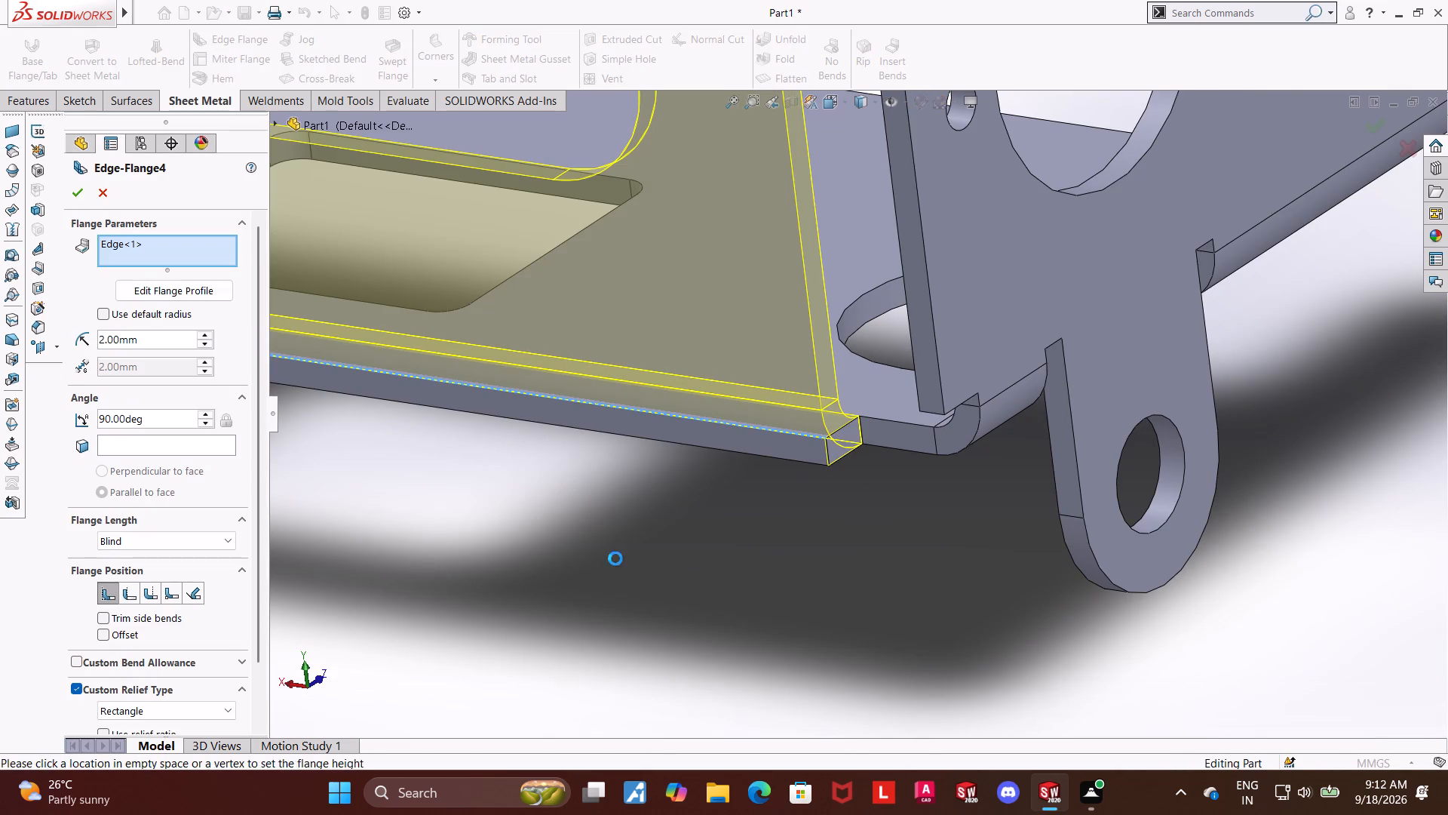
pyautogui.scroll(-2, 186, 627)
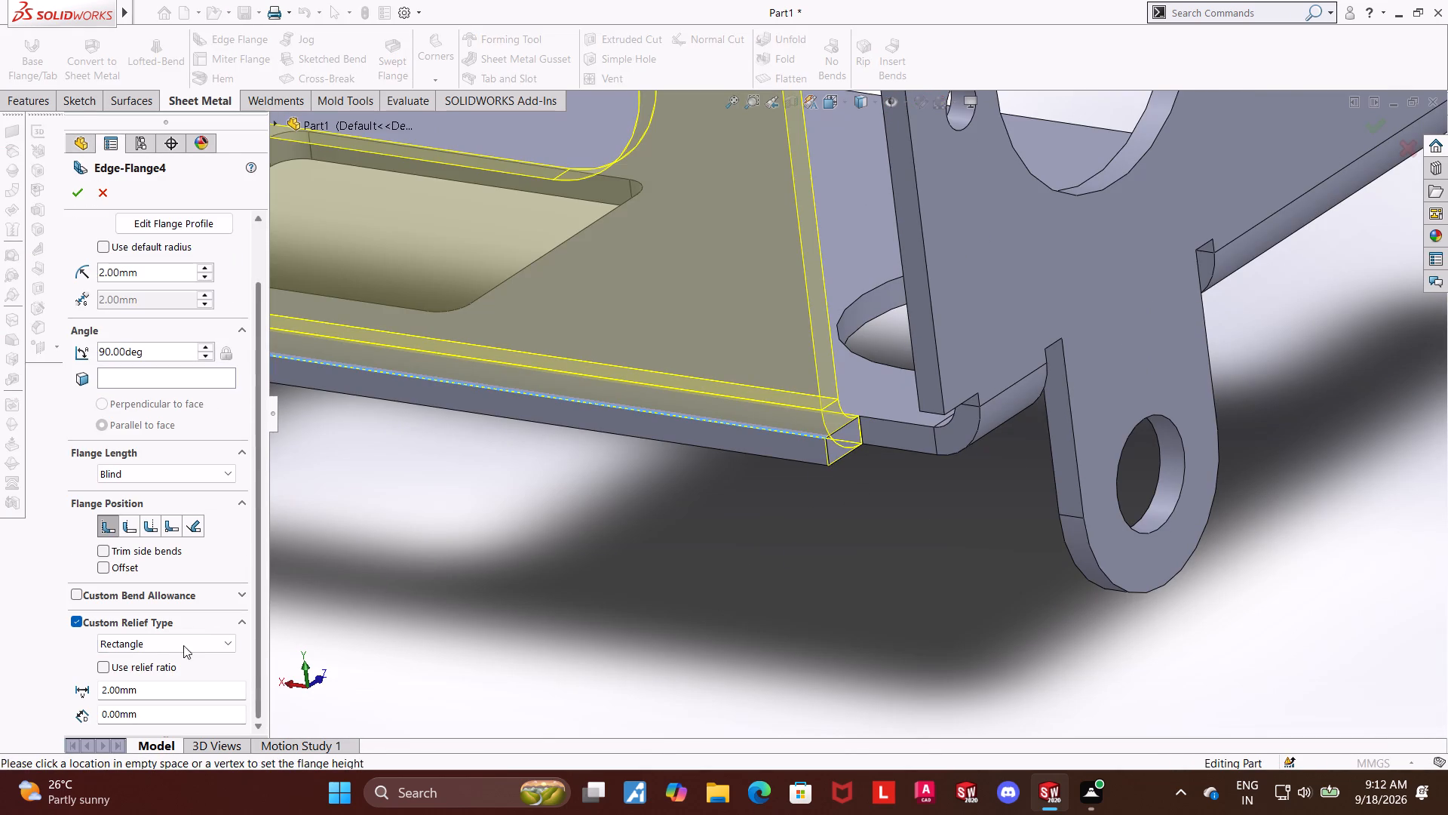
pyautogui.click(6, 559)
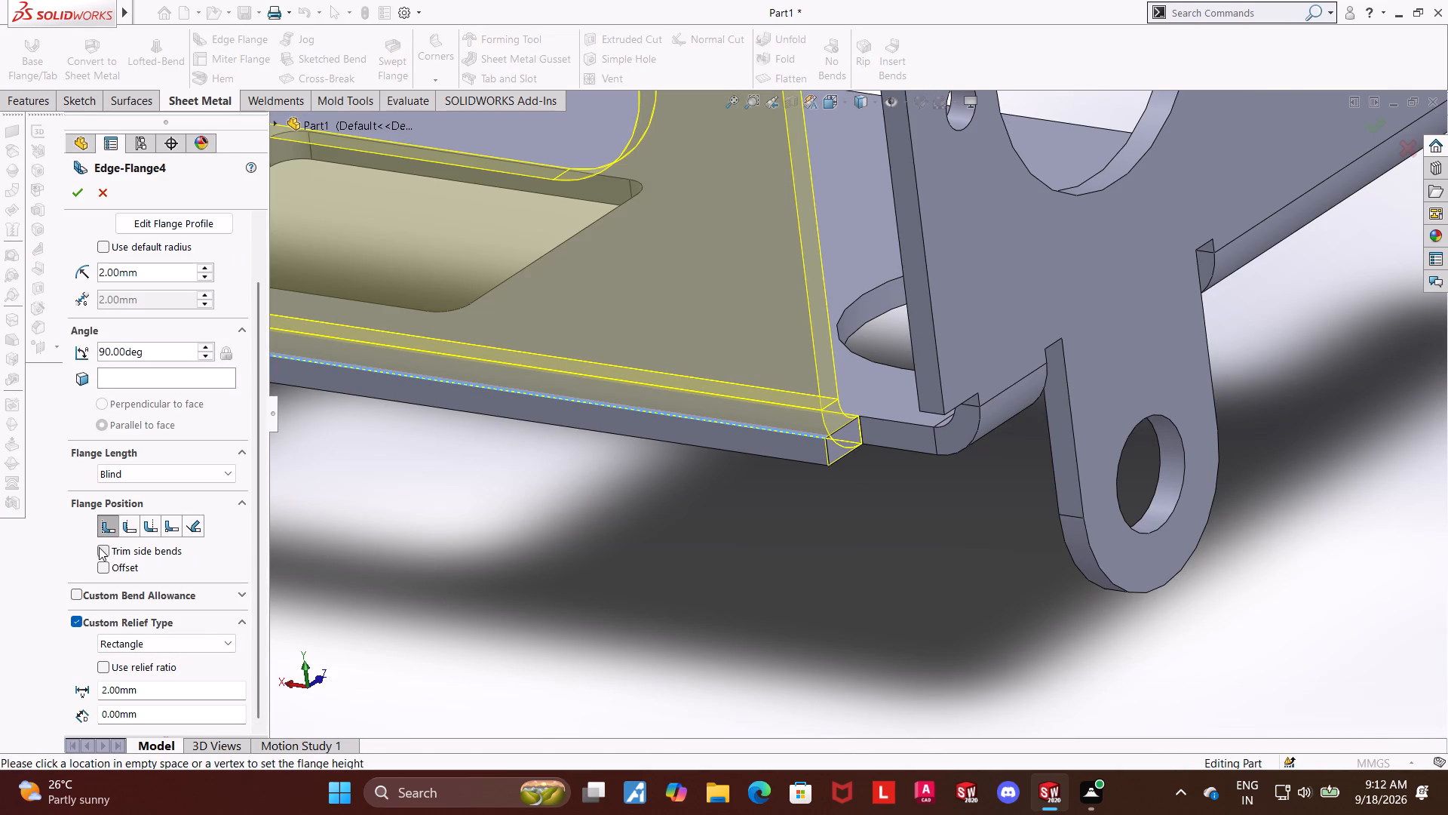
pyautogui.click(102, 547)
pyautogui.click(79, 191)
pyautogui.click(562, 482)
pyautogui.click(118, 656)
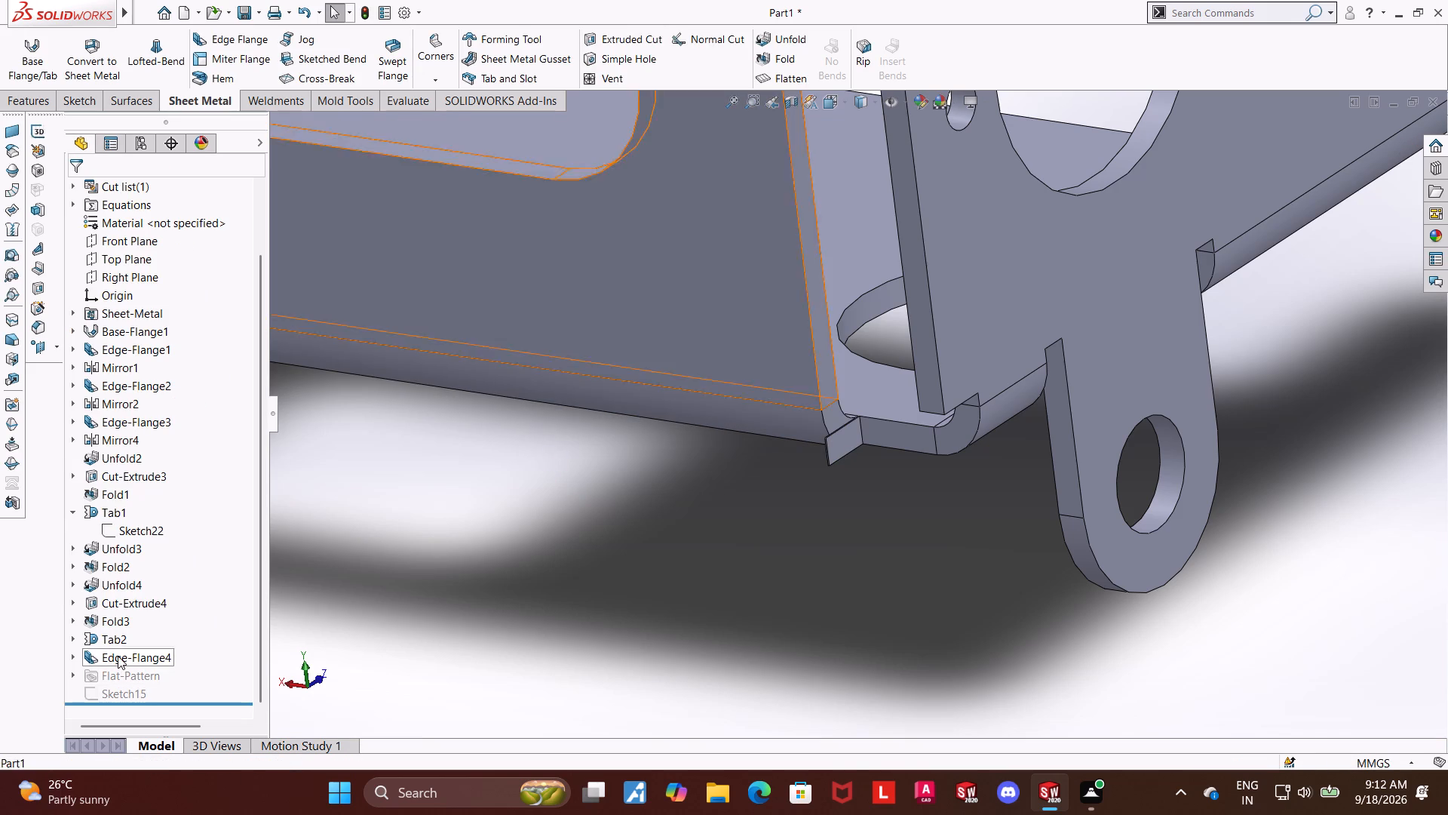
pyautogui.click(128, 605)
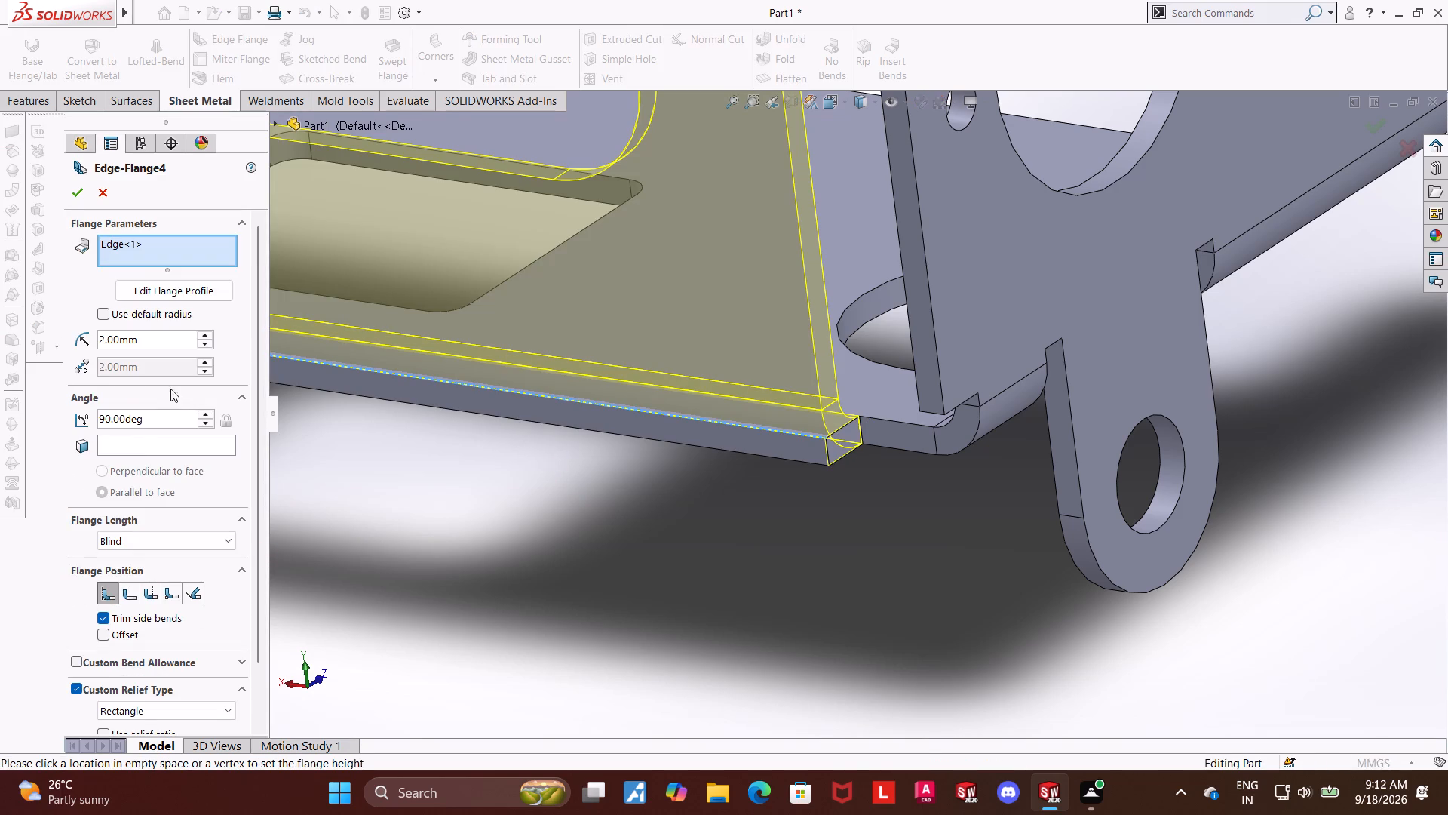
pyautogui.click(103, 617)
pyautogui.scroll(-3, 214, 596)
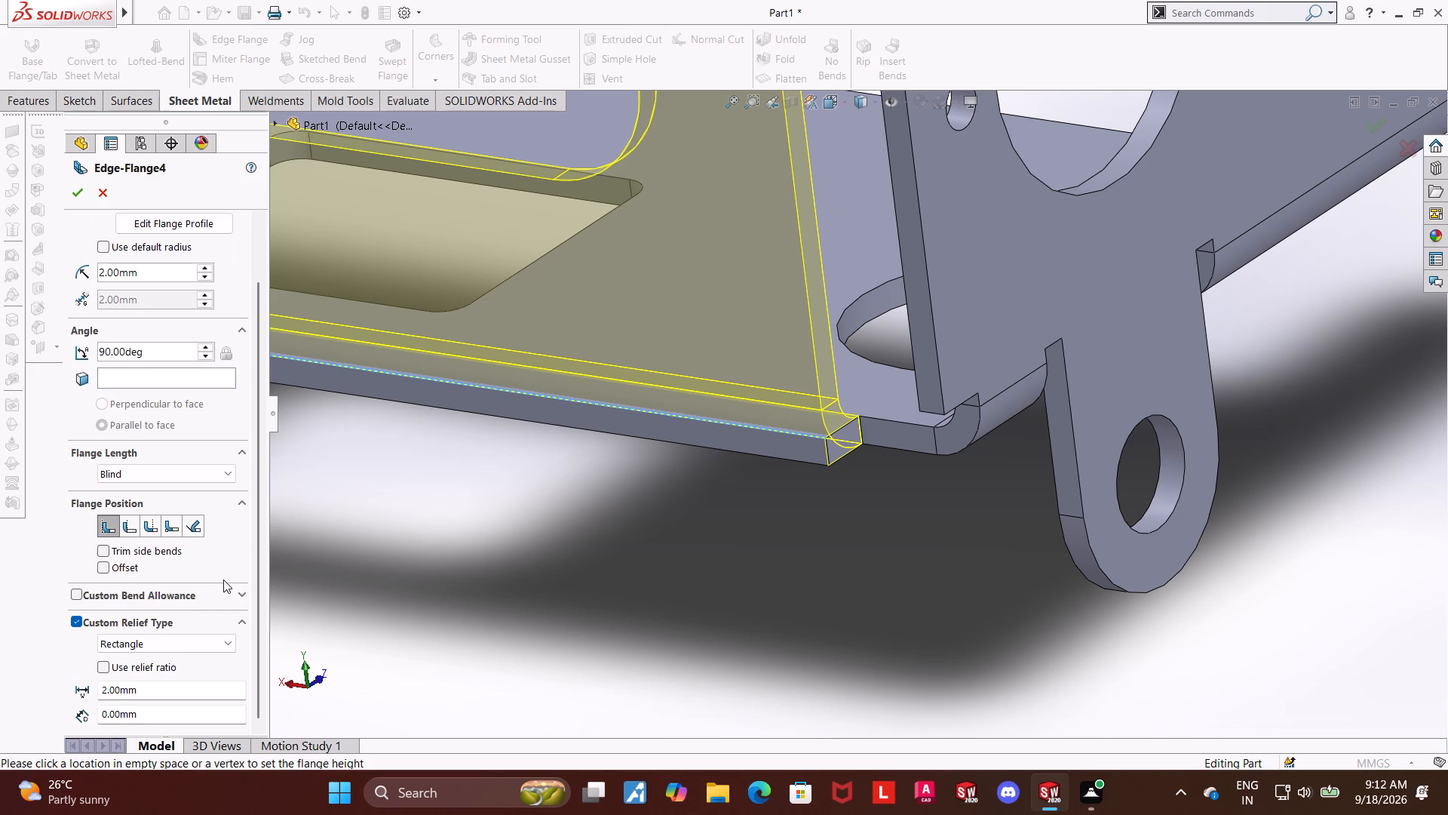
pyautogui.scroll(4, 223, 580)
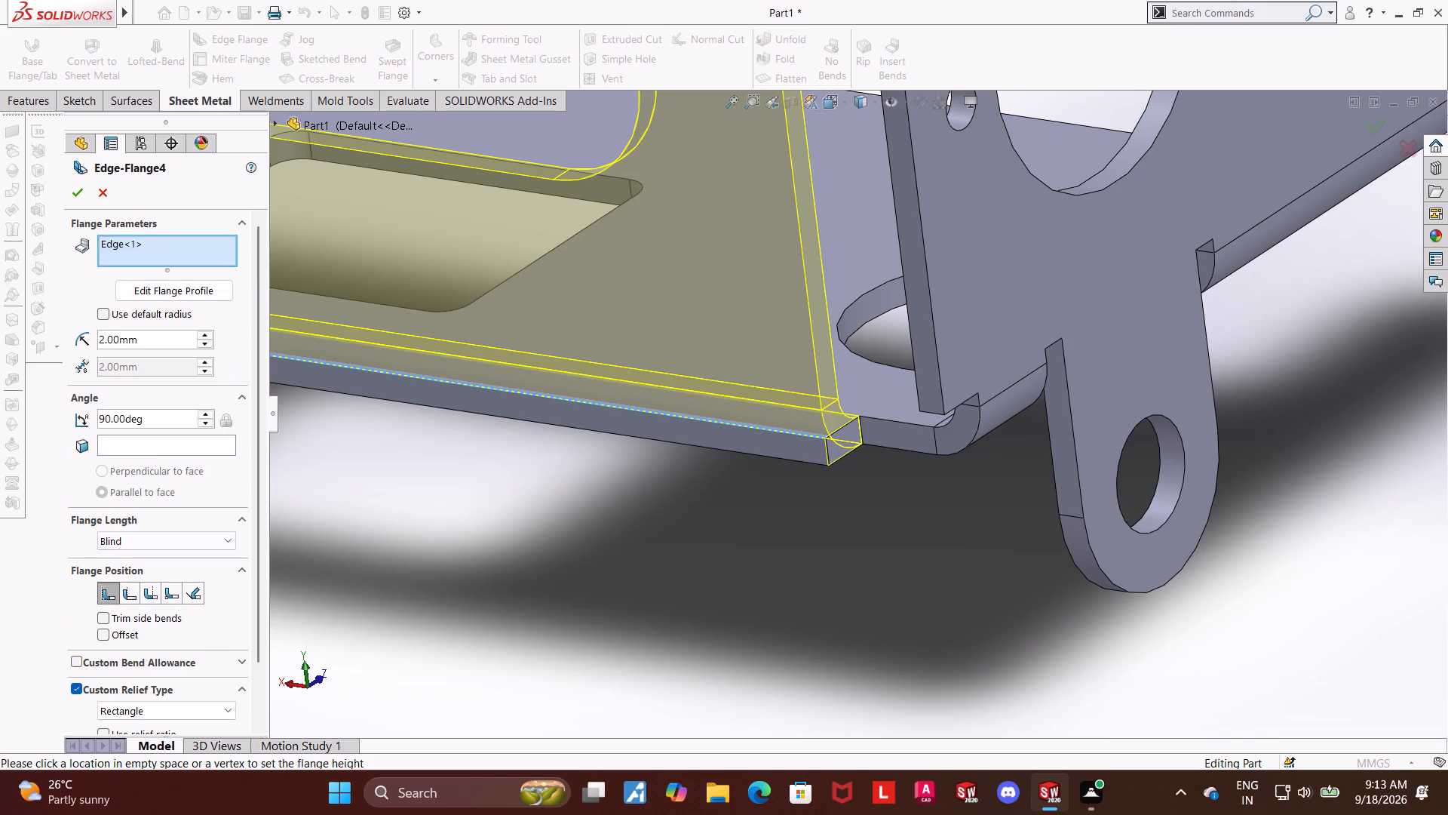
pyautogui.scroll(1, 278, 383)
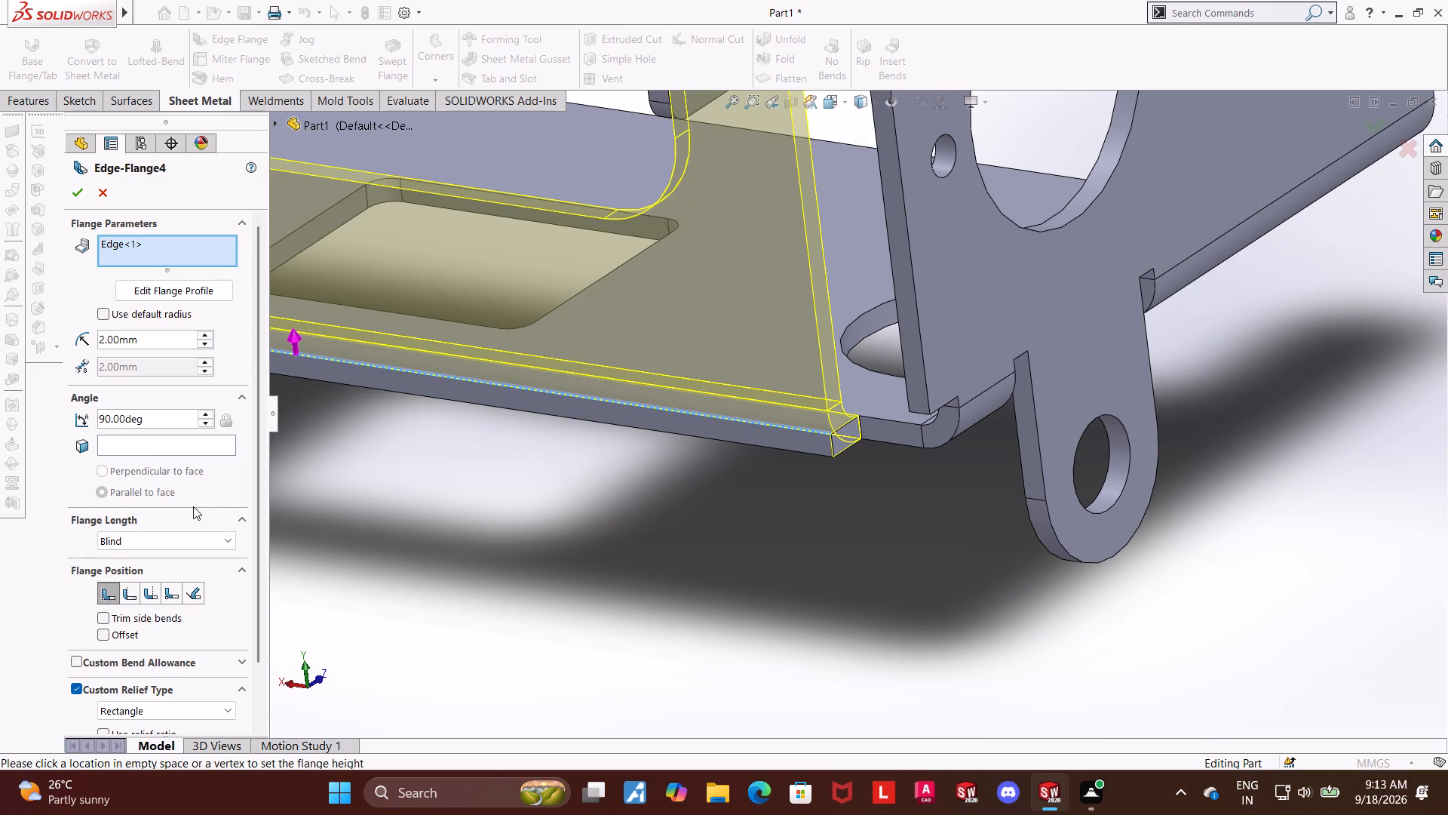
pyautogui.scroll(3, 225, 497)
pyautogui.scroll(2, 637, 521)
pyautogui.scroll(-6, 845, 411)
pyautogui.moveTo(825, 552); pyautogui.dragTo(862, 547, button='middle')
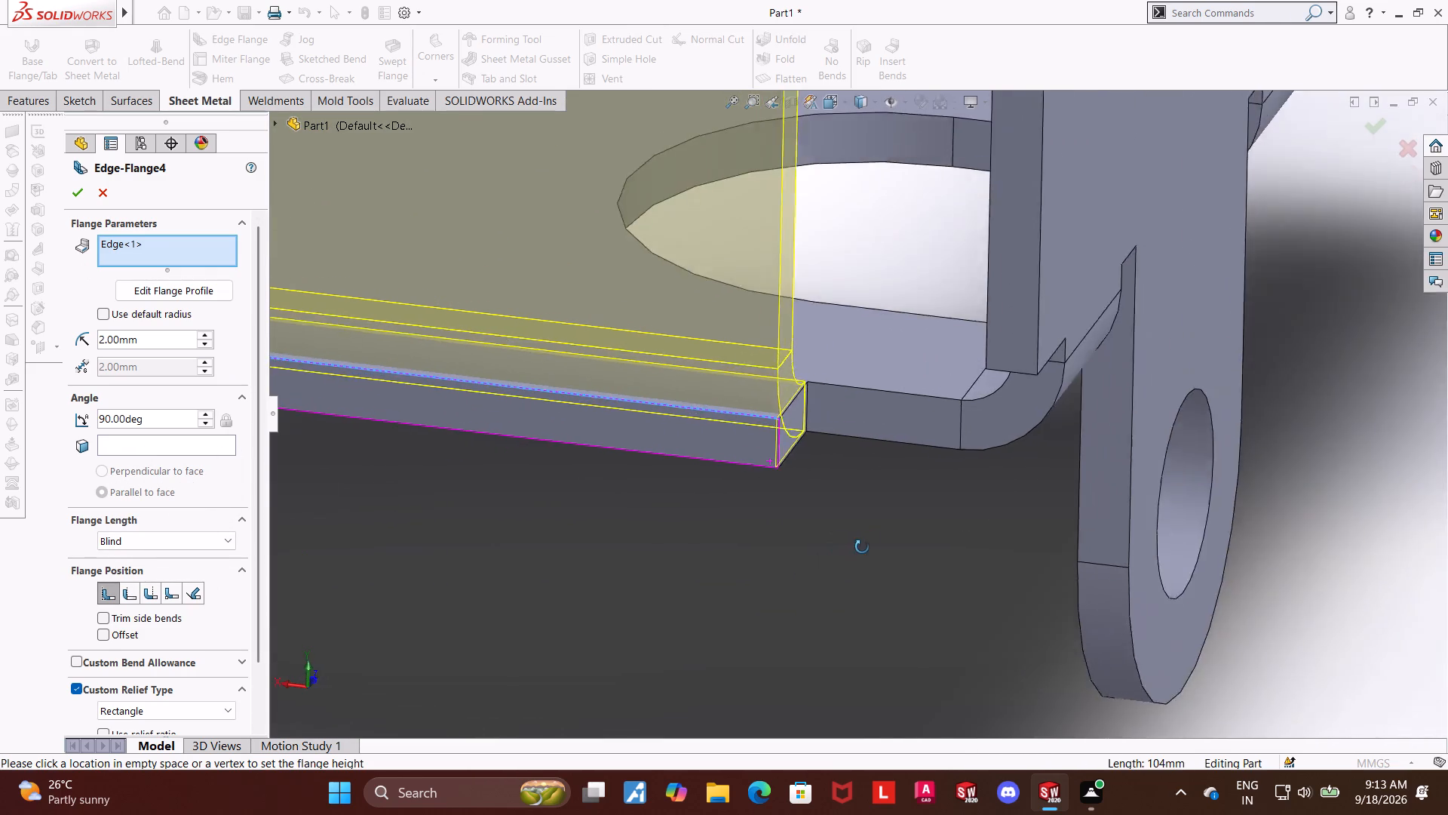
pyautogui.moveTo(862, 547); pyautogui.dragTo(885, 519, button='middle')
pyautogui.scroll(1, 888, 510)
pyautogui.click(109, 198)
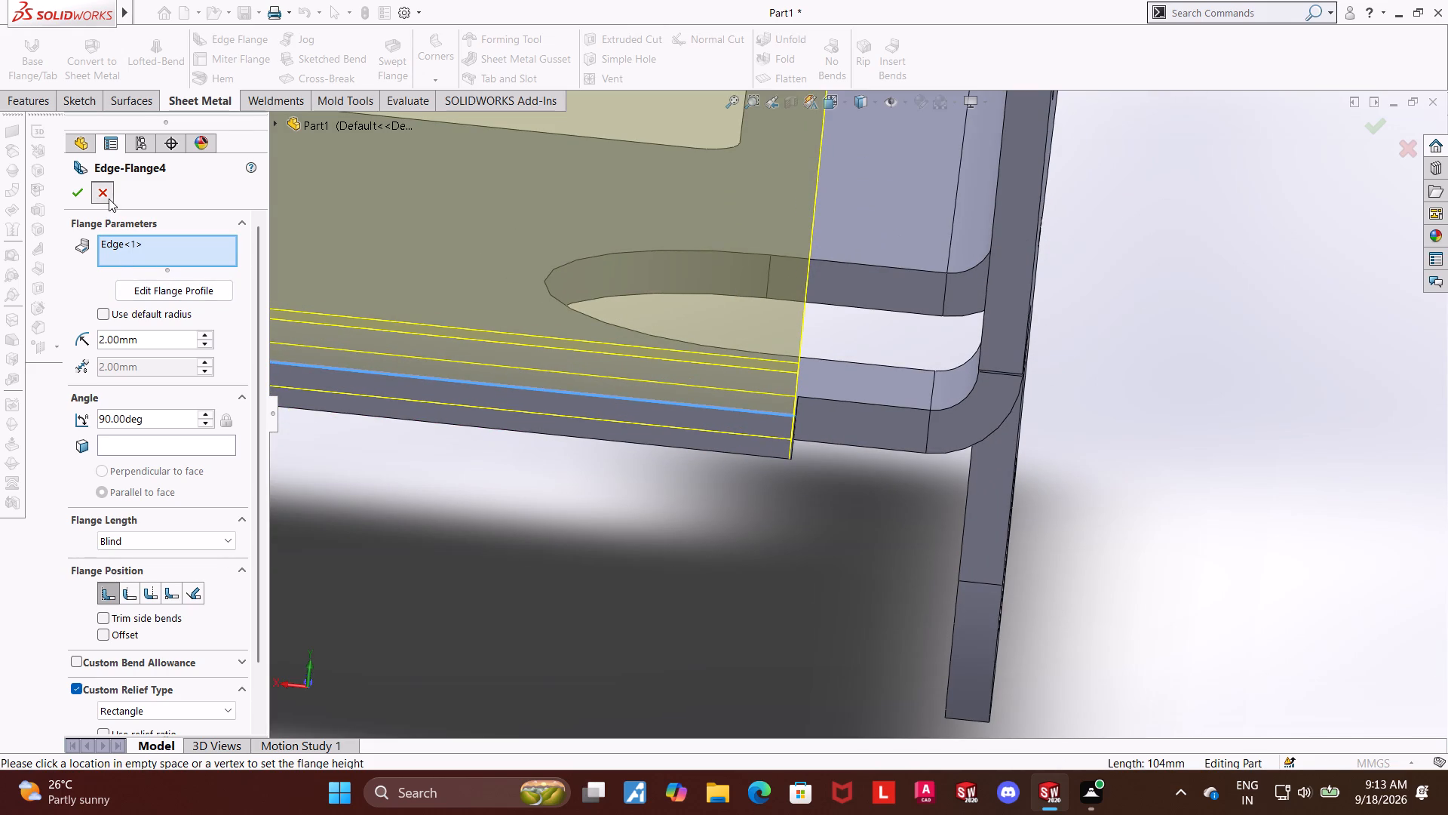
# Open the long-edge flange's profile sketch for editing in the back view.
pyautogui.scroll(5, 456, 476)
pyautogui.moveTo(506, 461); pyautogui.dragTo(486, 479, button='middle')
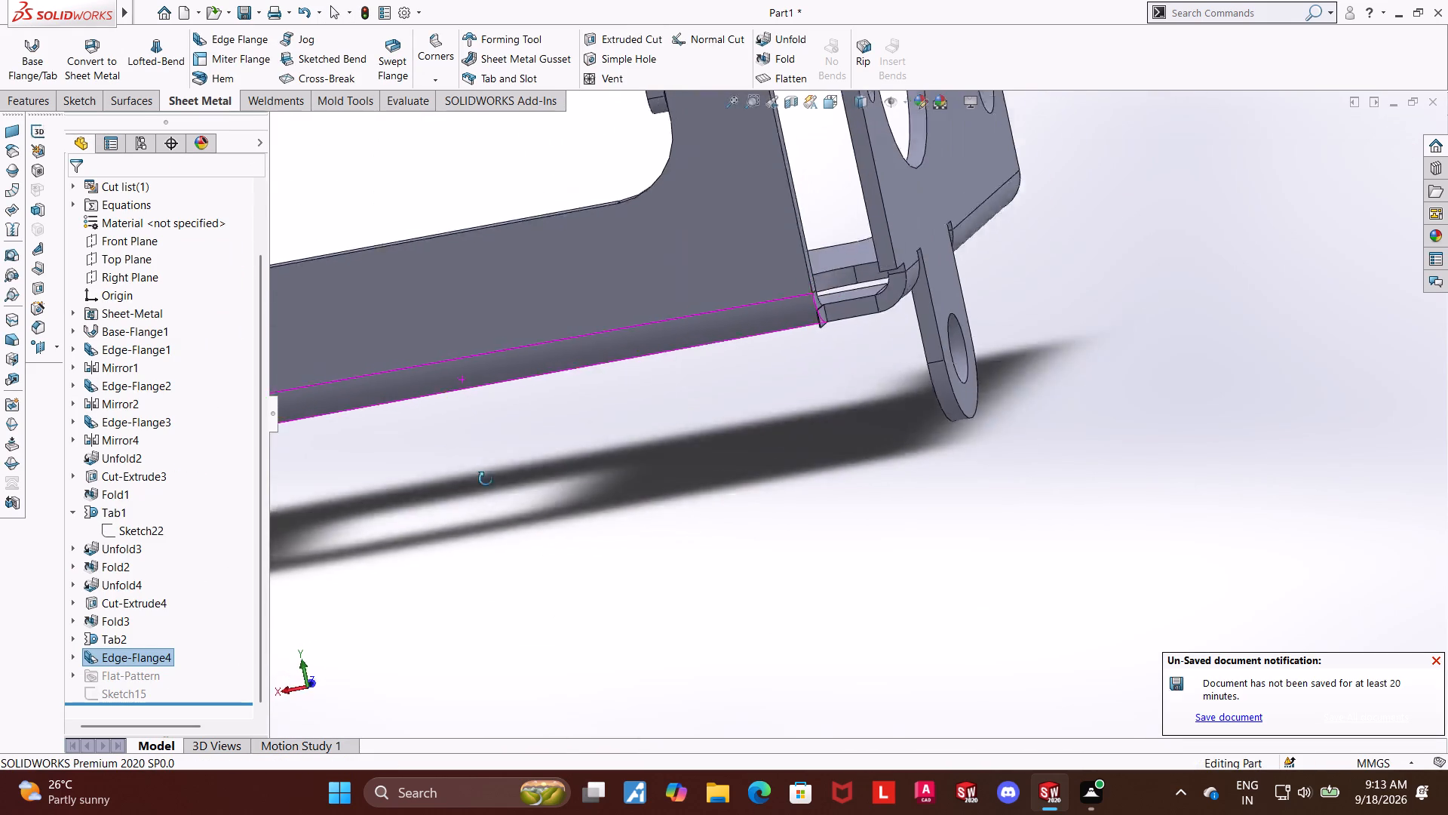
pyautogui.moveTo(486, 479); pyautogui.dragTo(487, 532, button='middle')
pyautogui.scroll(3, 476, 527)
pyautogui.click(75, 651)
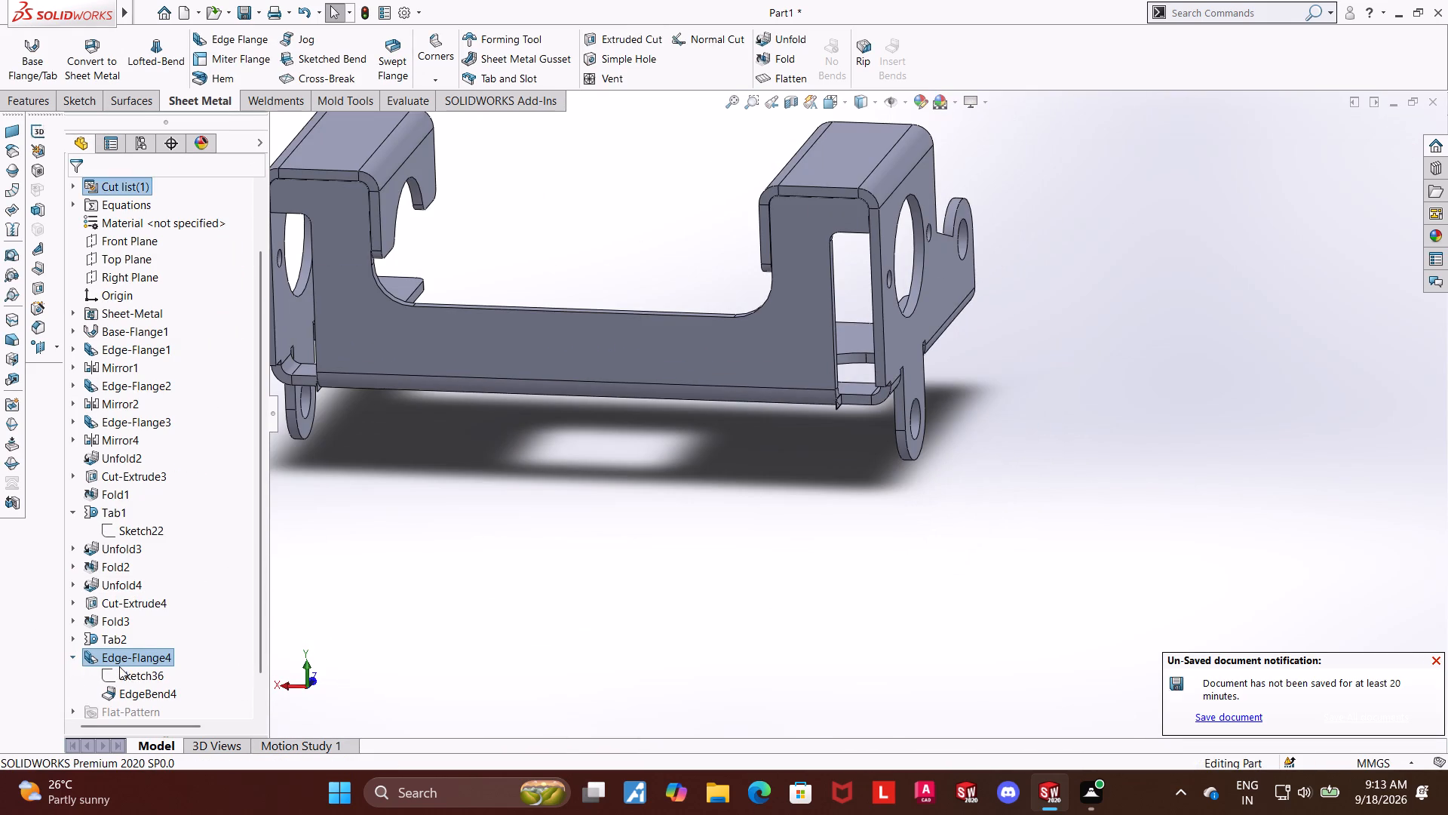
pyautogui.click(128, 672)
pyautogui.click(145, 632)
pyautogui.click(136, 670)
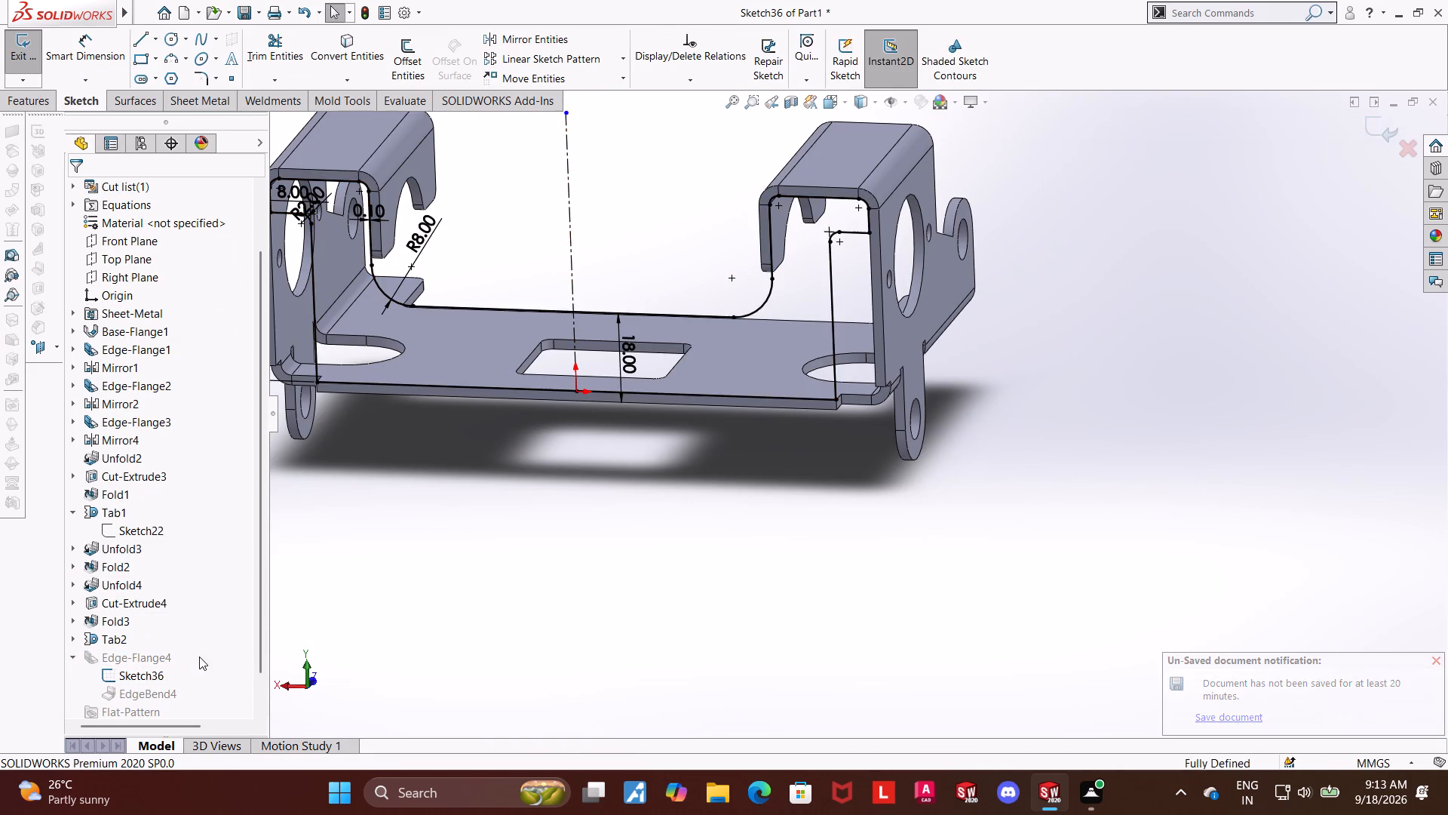
pyautogui.click(163, 672)
pyautogui.click(824, 106)
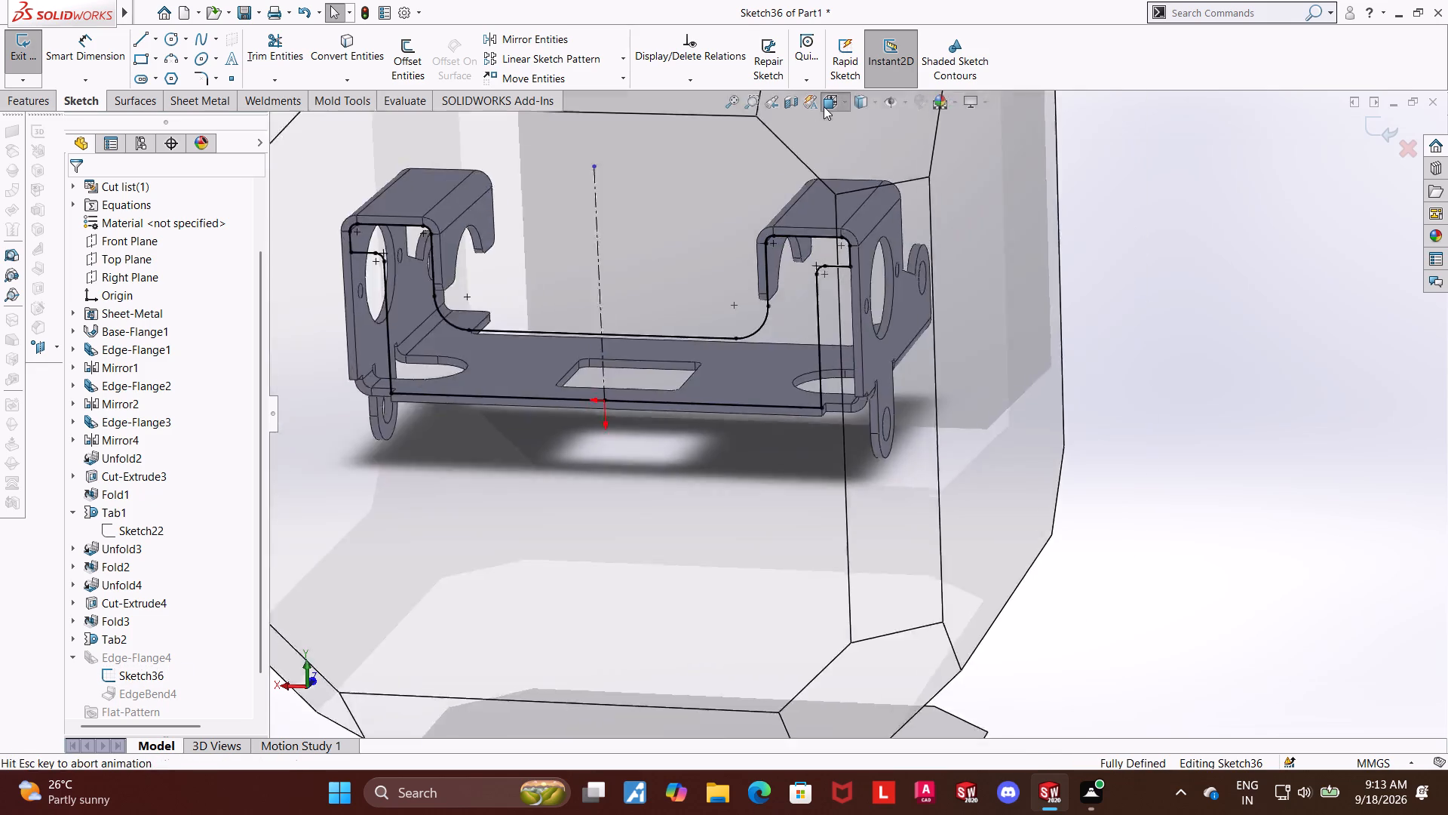
pyautogui.click(646, 494)
# Examine the flange profile's bottom corner, vertical lines and upper step against the side flange and hook.
pyautogui.scroll(-5, 759, 429)
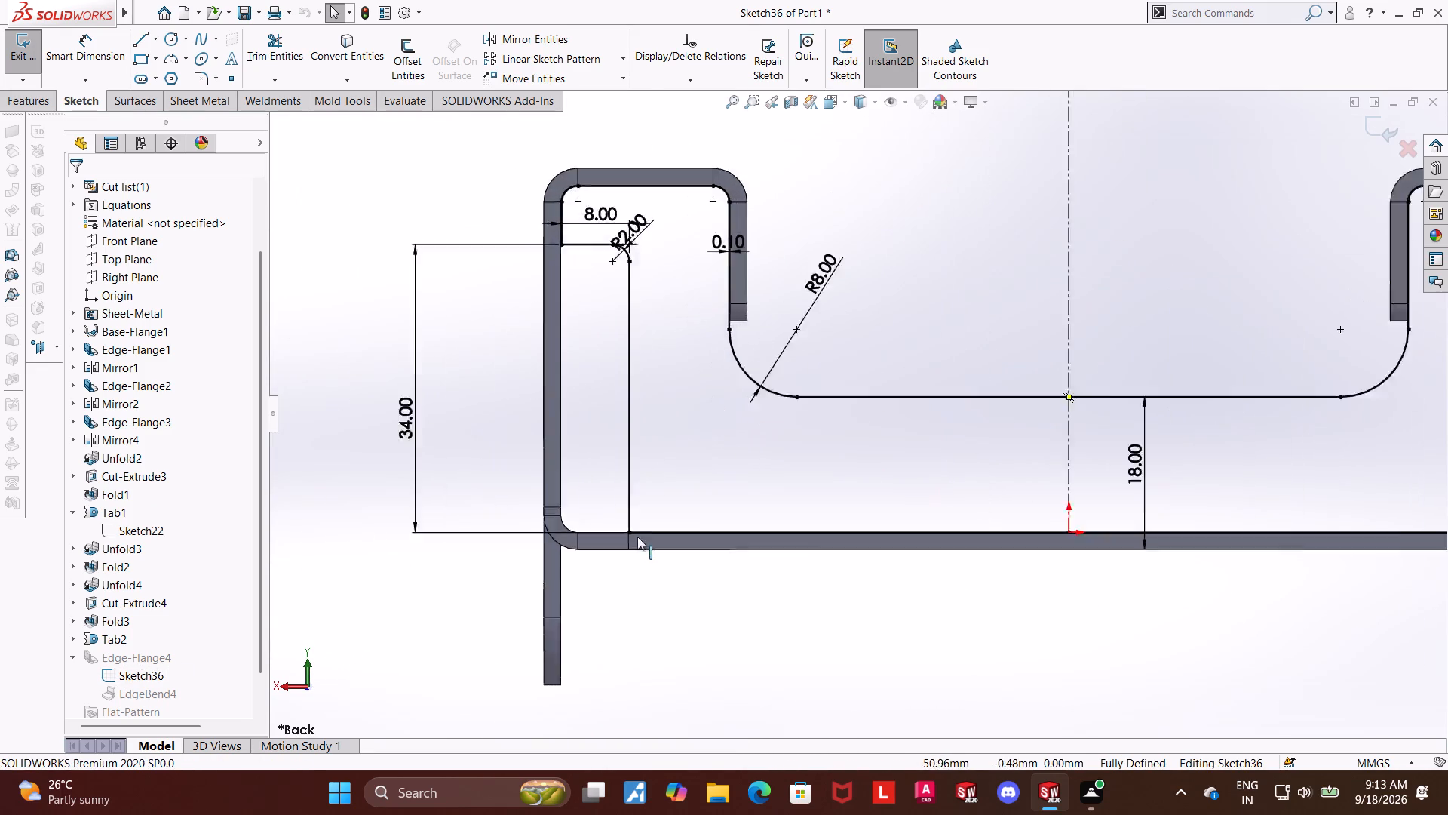
pyautogui.scroll(-6, 637, 537)
pyautogui.scroll(-6, 695, 477)
pyautogui.scroll(15, 705, 467)
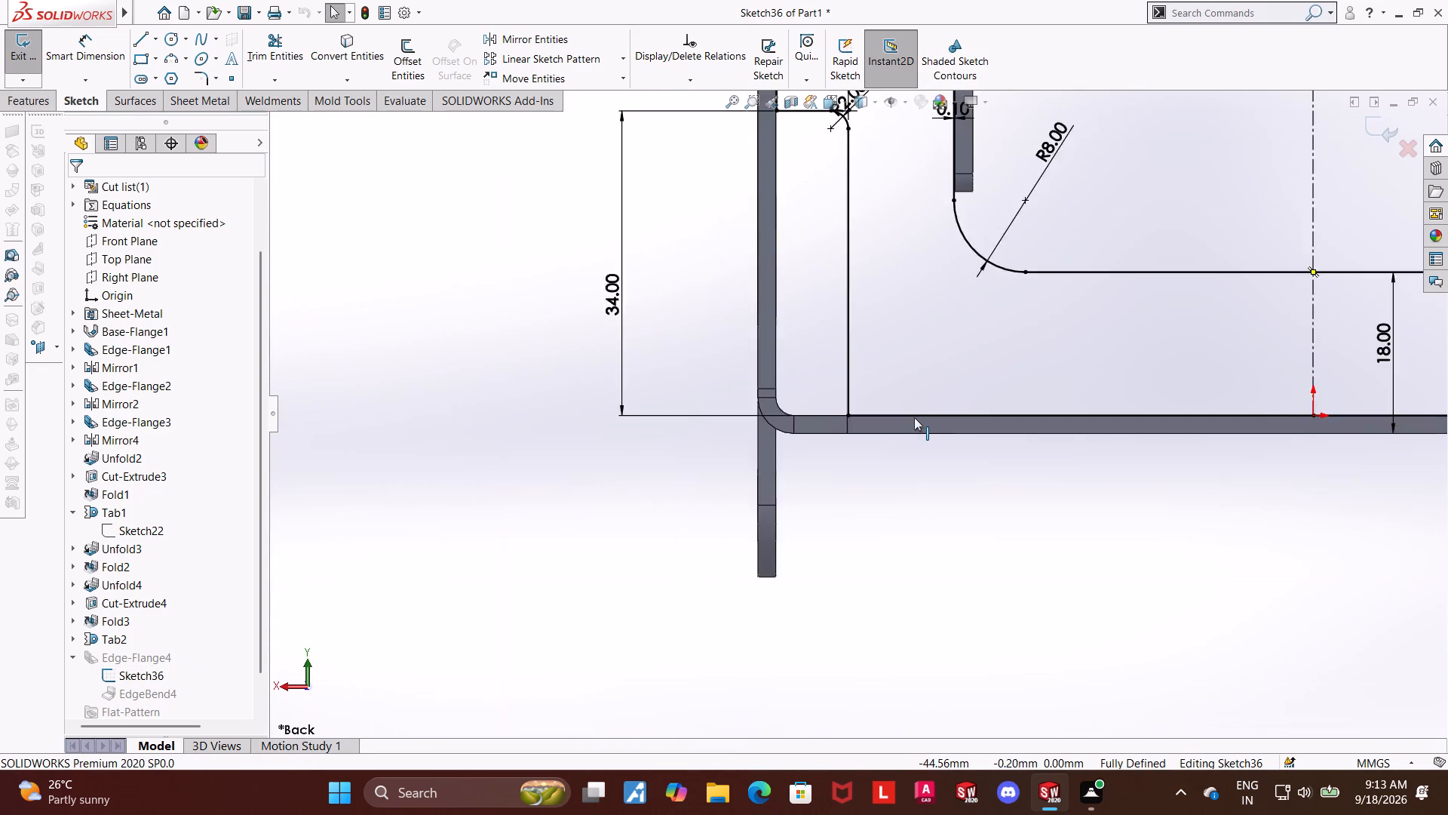
pyautogui.scroll(6, 914, 417)
pyautogui.scroll(-15, 937, 355)
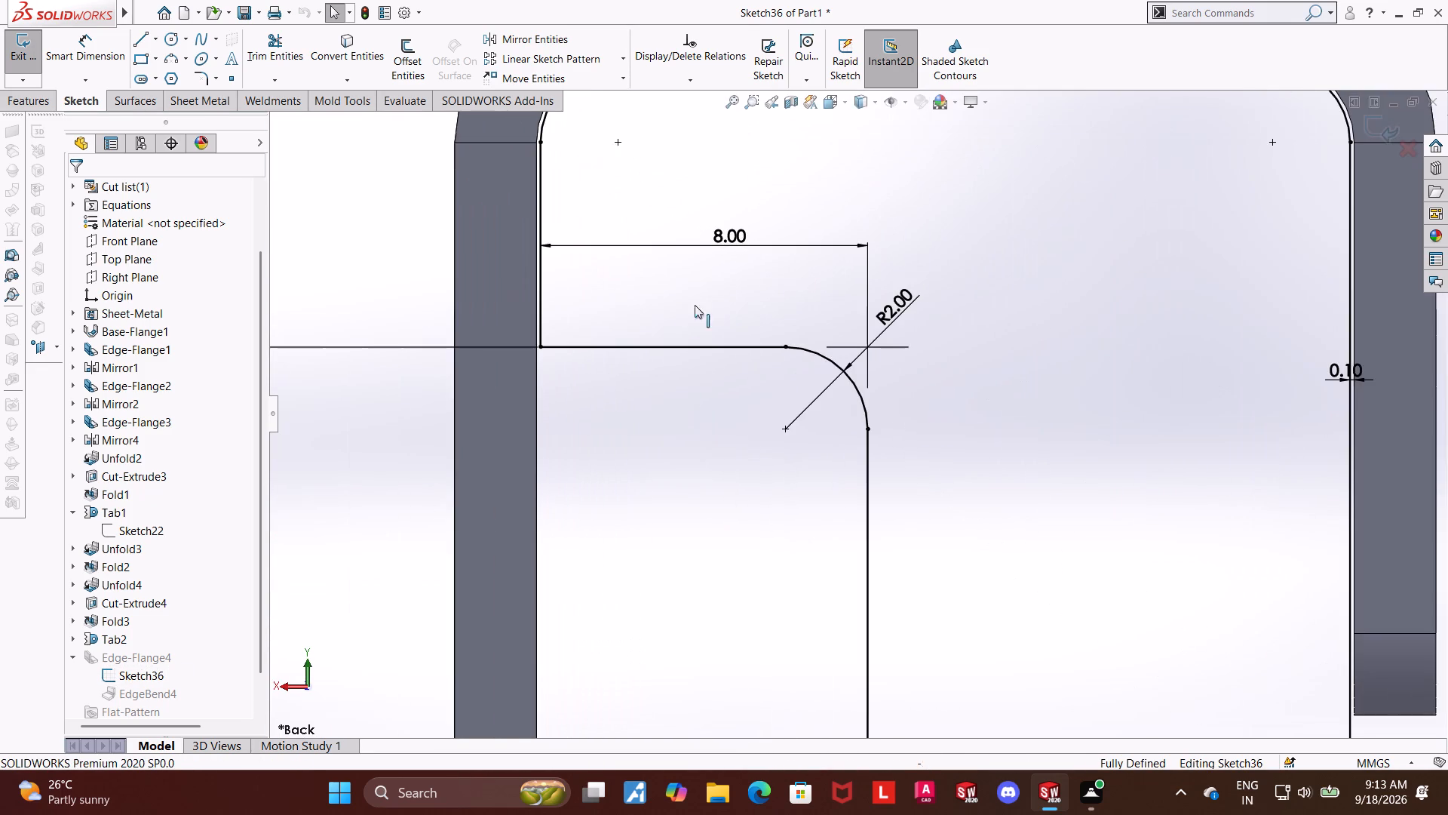
pyautogui.scroll(2, 622, 321)
pyautogui.scroll(-2, 793, 273)
pyautogui.scroll(9, 826, 332)
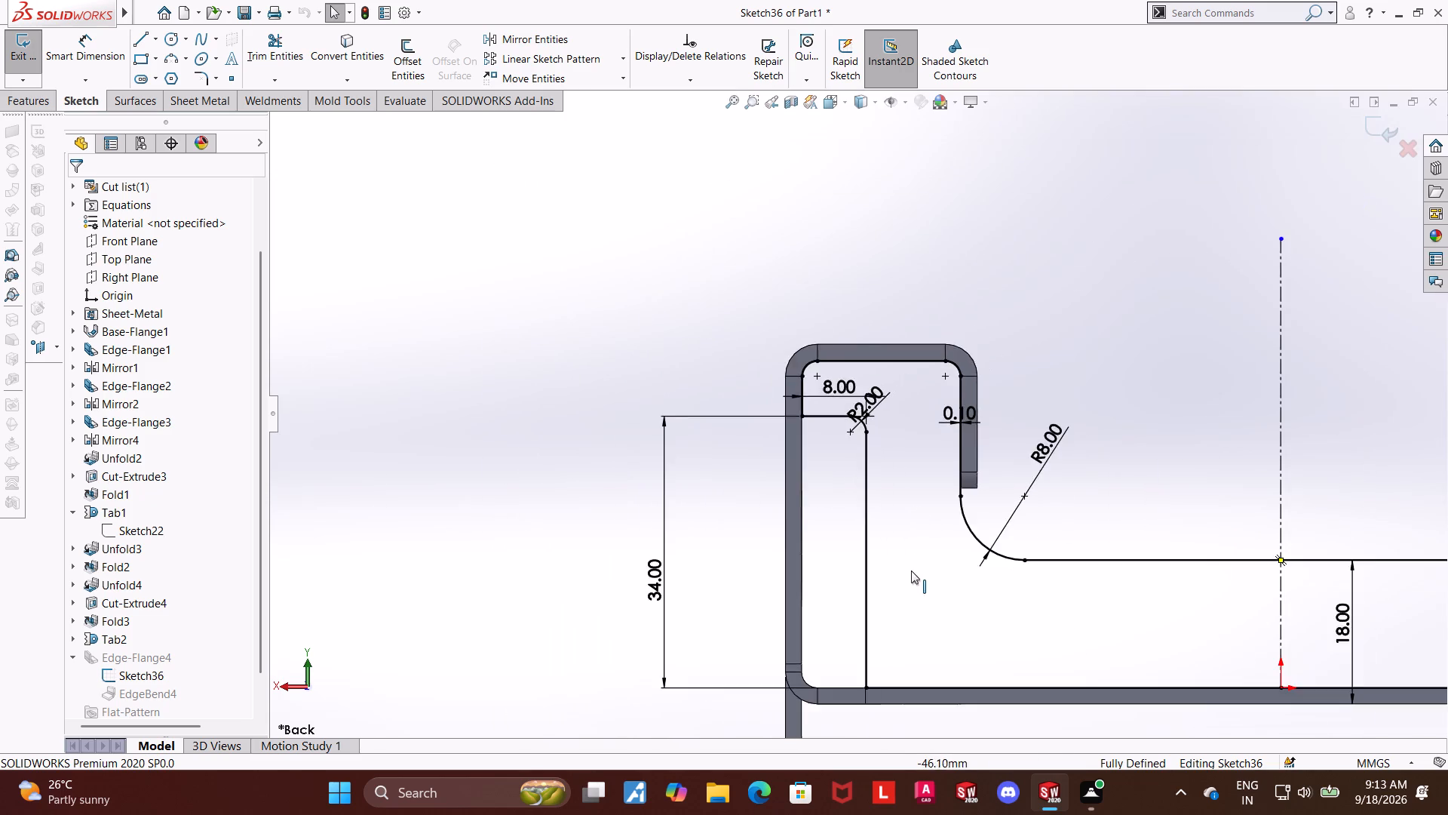
pyautogui.scroll(-5, 908, 585)
pyautogui.scroll(9, 859, 646)
pyautogui.scroll(-6, 905, 515)
pyautogui.scroll(-3, 735, 374)
pyautogui.scroll(7, 735, 383)
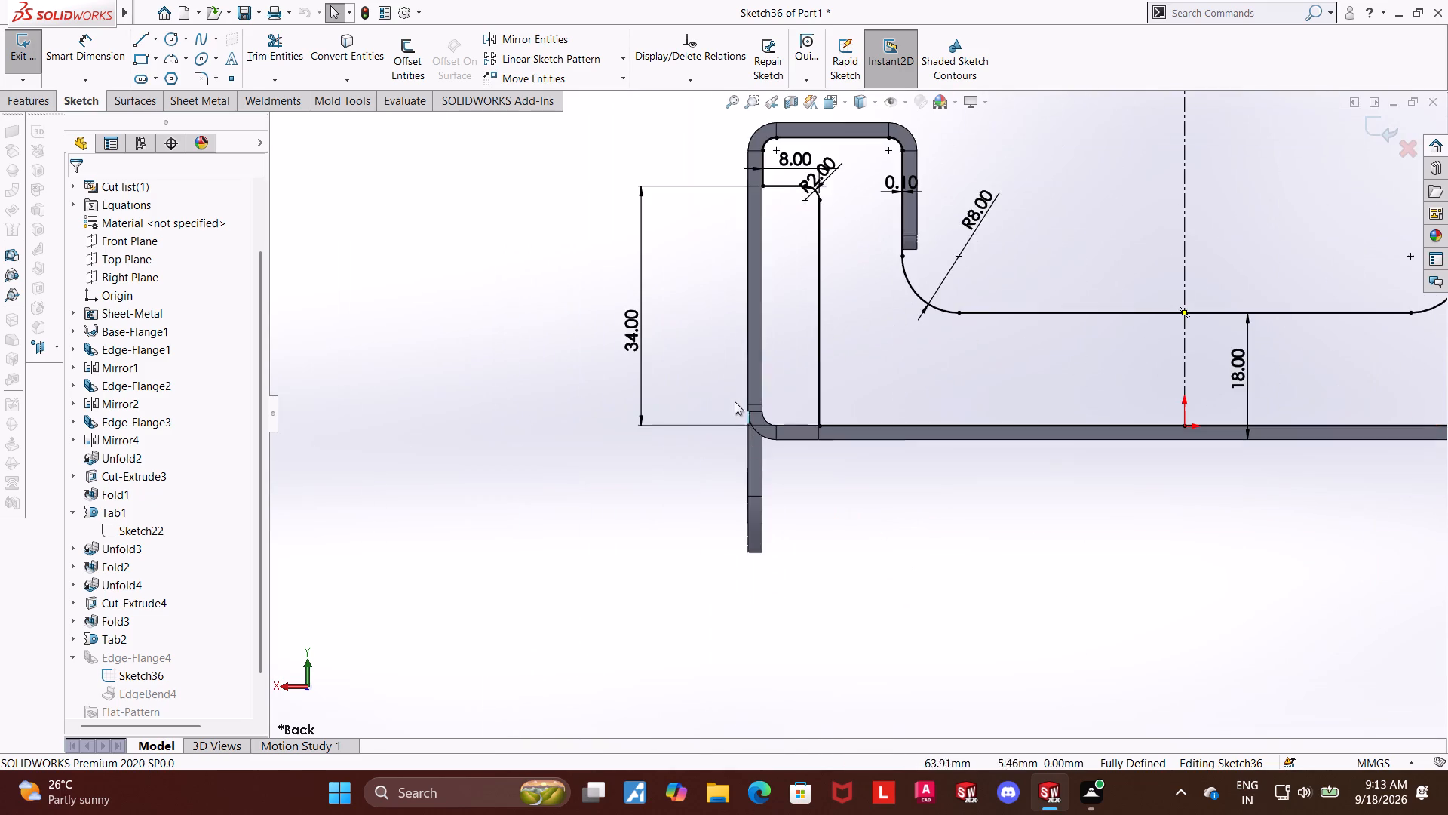
pyautogui.scroll(3, 802, 387)
pyautogui.scroll(-14, 831, 281)
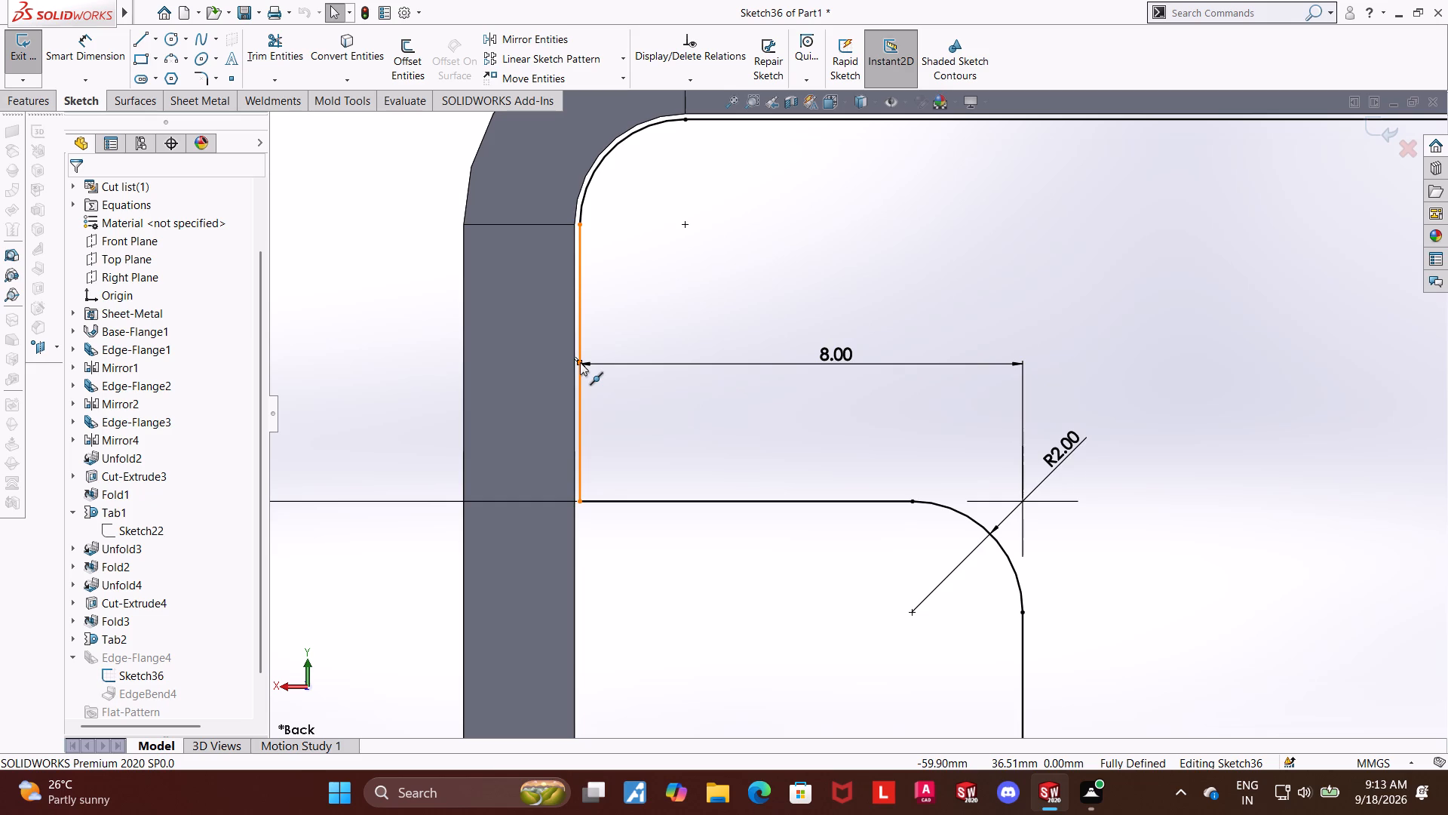
pyautogui.scroll(3, 775, 445)
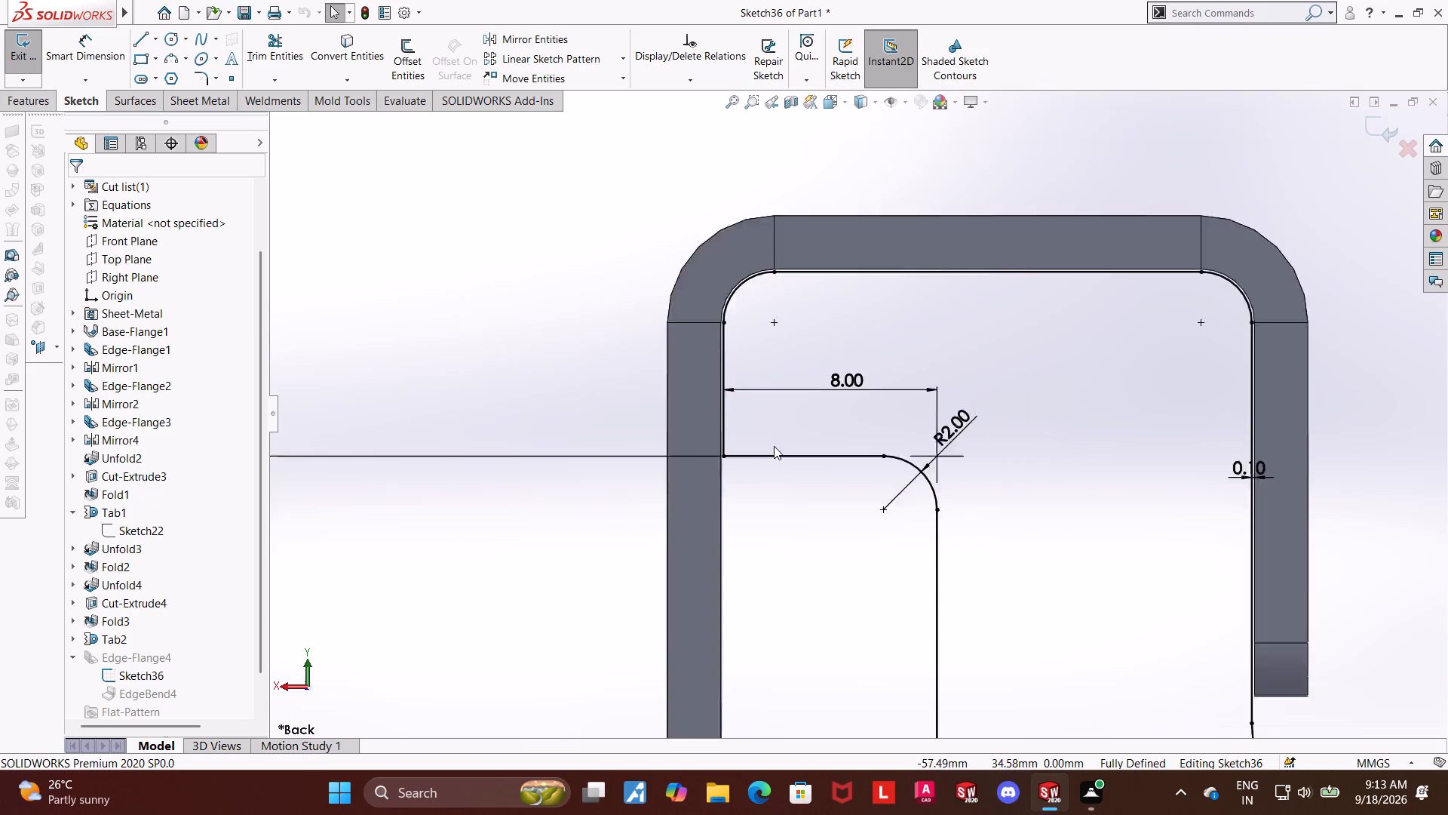
pyautogui.scroll(11, 774, 446)
pyautogui.scroll(-5, 909, 513)
pyautogui.press('Escape')
pyautogui.press('Escape')
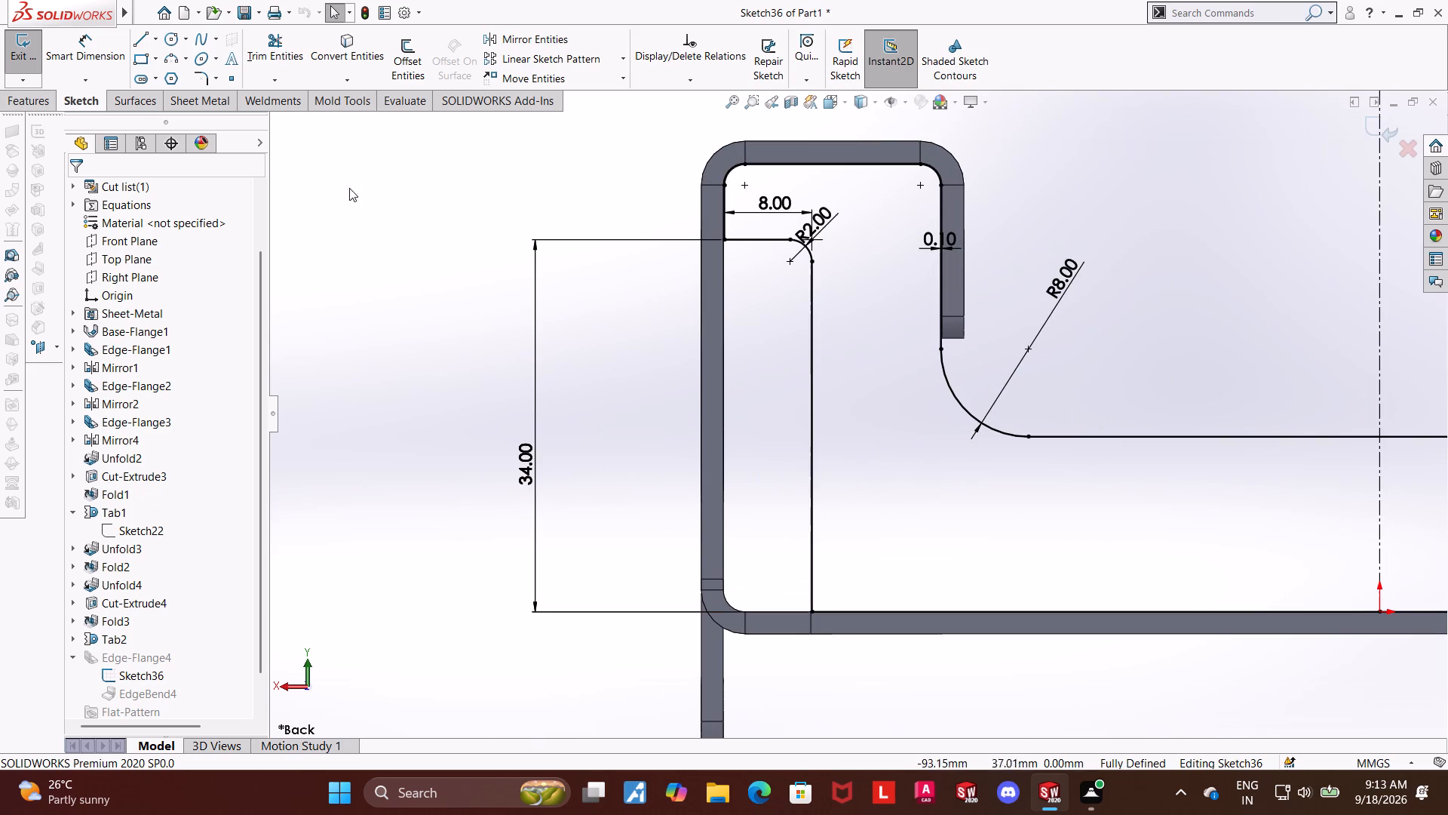
# Trim away the tall inner vertical lines below the 2 mm fillets on both sides of the flange profile.
pyautogui.click(290, 53)
pyautogui.moveTo(894, 483); pyautogui.dragTo(805, 492)
pyautogui.scroll(7, 861, 497)
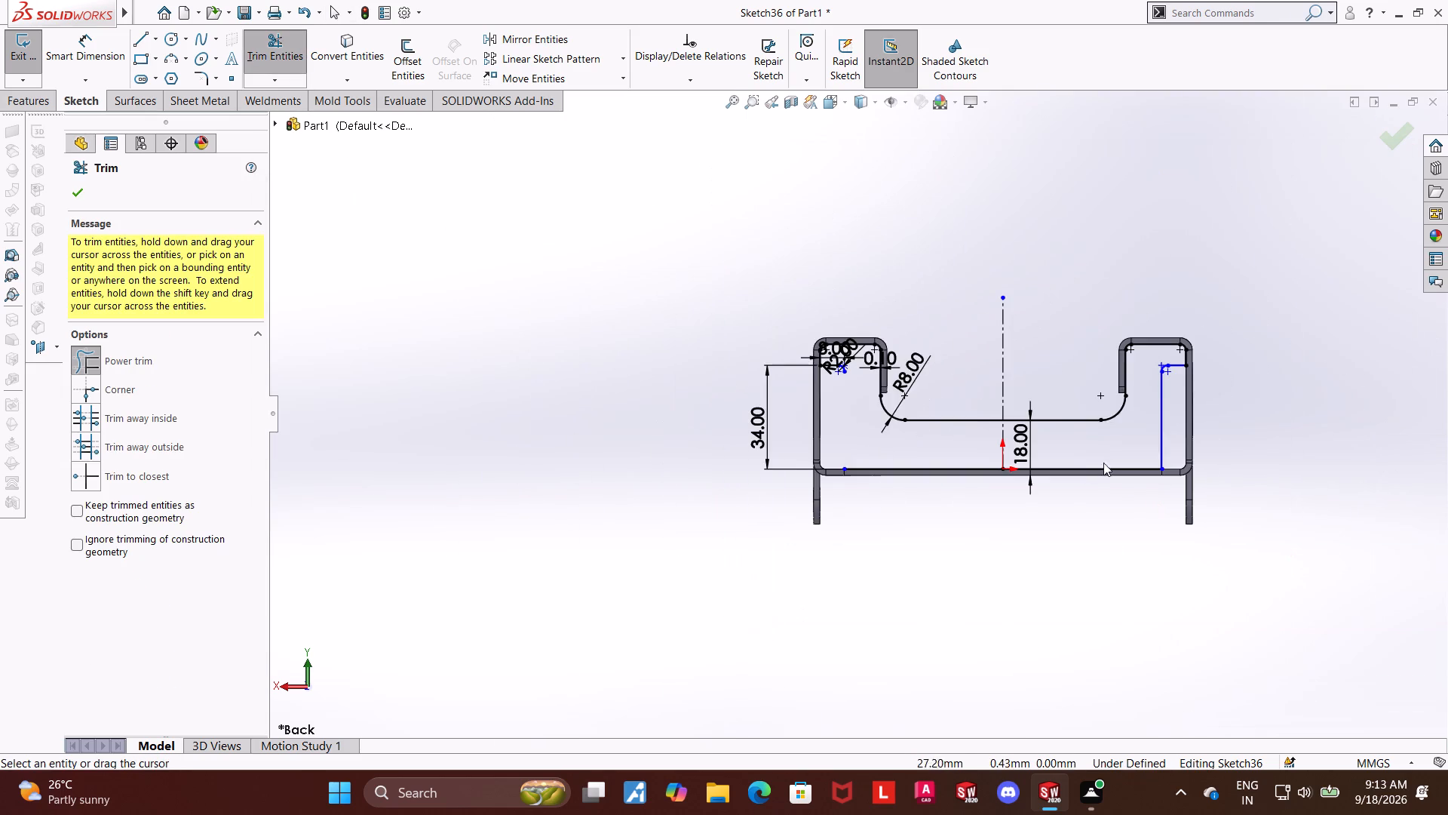
pyautogui.scroll(-4, 1132, 402)
pyautogui.moveTo(1156, 399); pyautogui.dragTo(1108, 413)
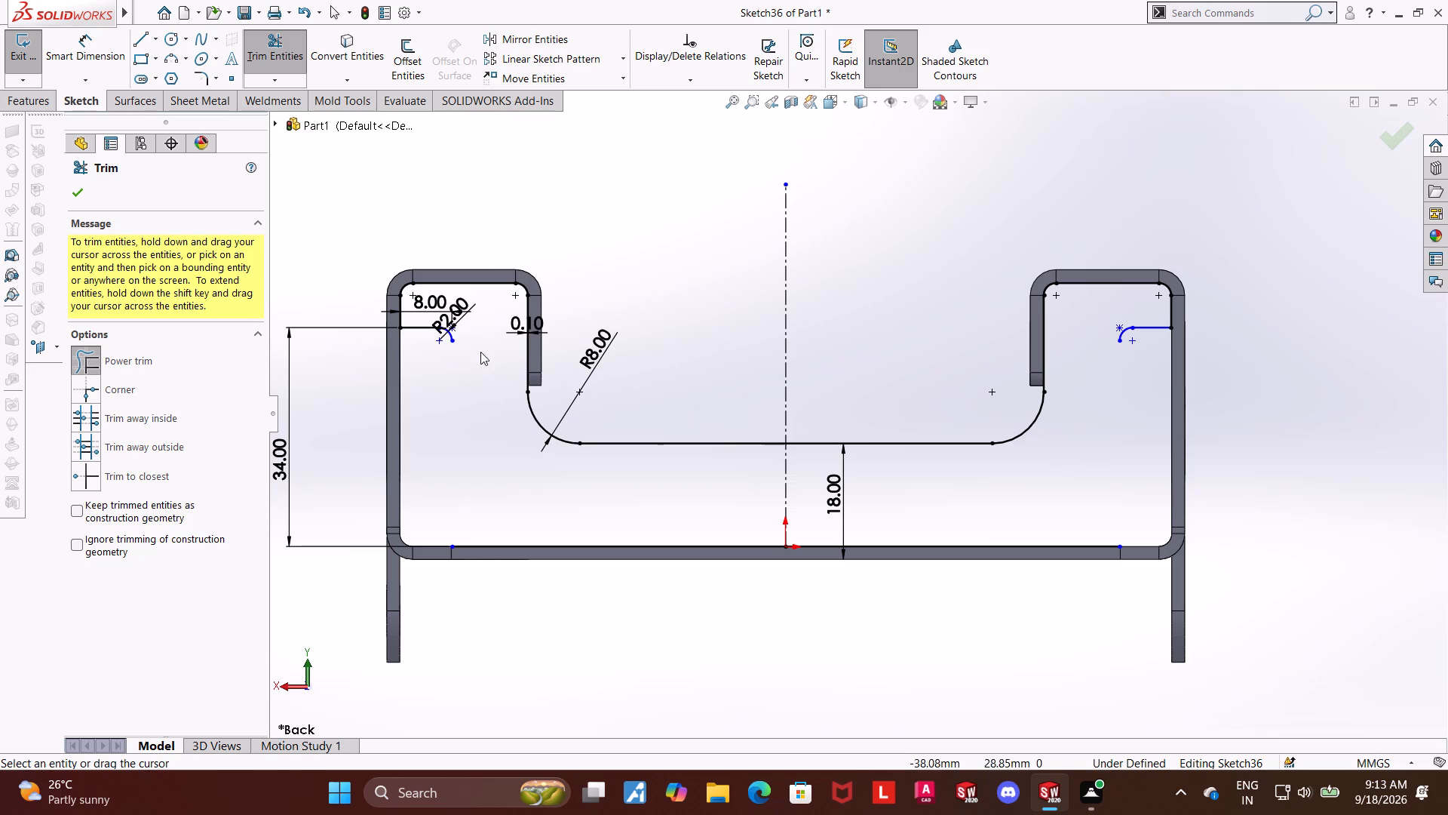
pyautogui.scroll(-3, 419, 331)
pyautogui.scroll(2, 655, 394)
pyautogui.press('Escape')
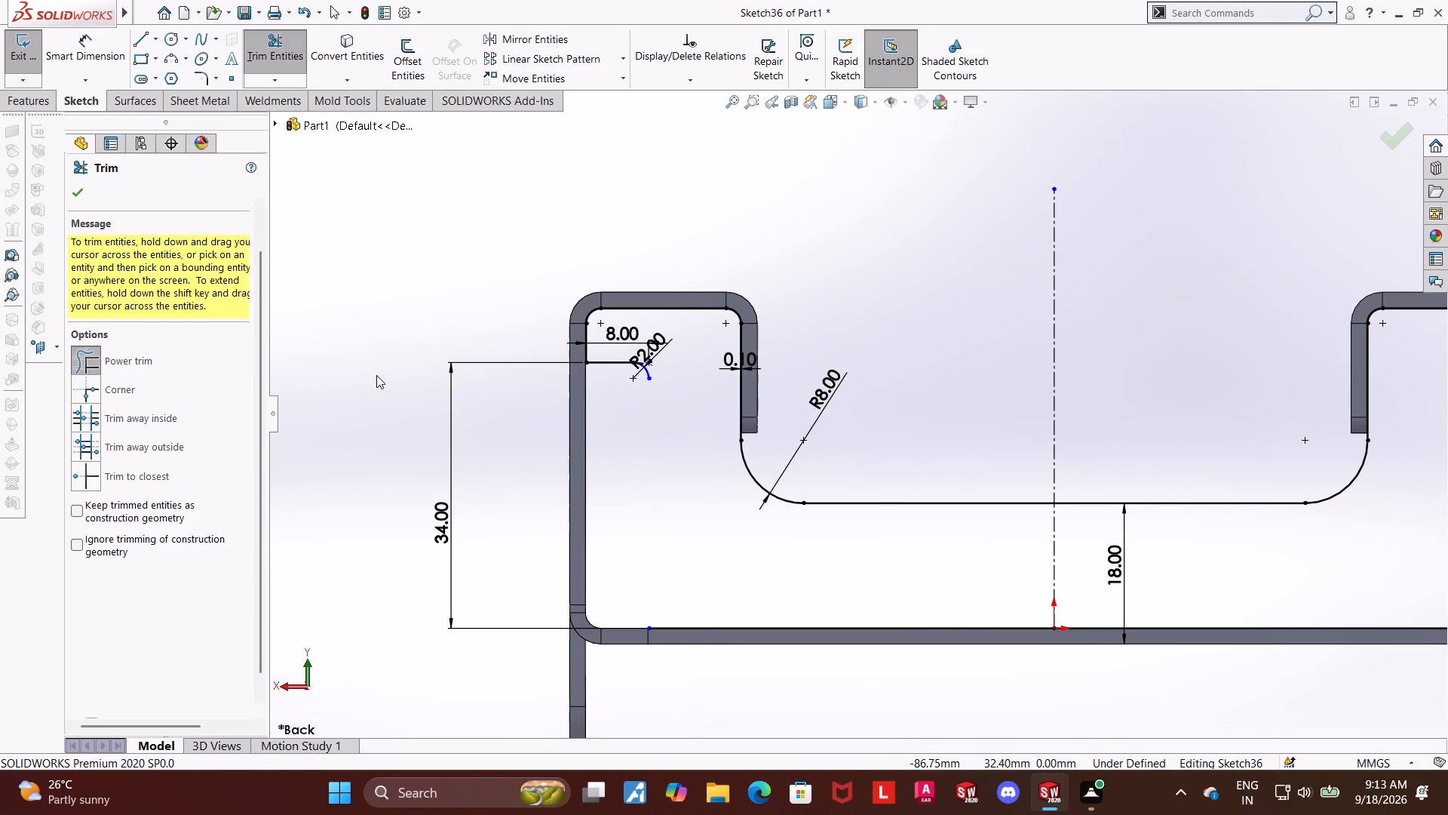
pyautogui.press('Escape')
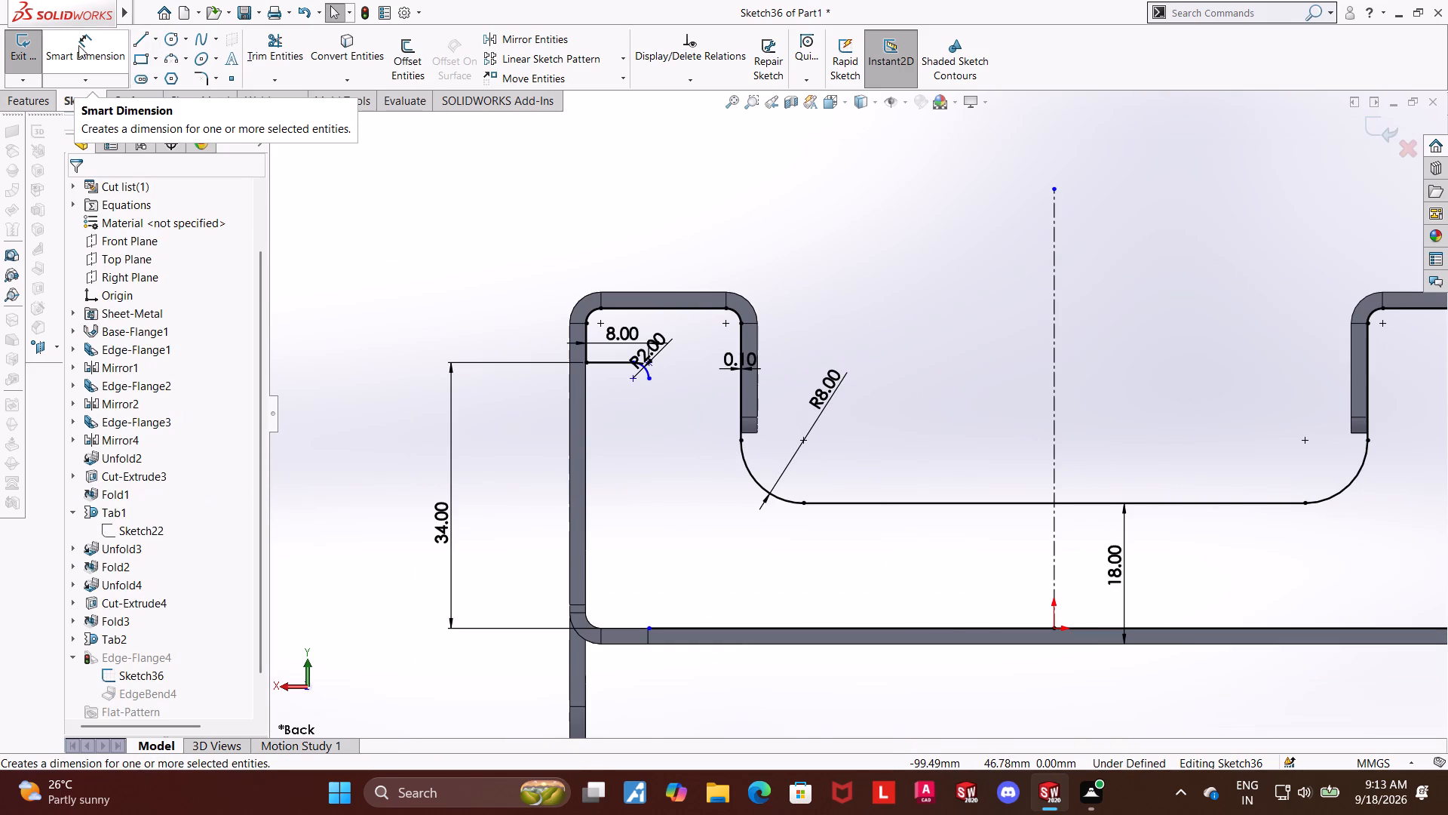
# Delete the 8 mm dimension above the flange profile's short step line.
pyautogui.scroll(-5, 603, 286)
pyautogui.rightClick(741, 456)
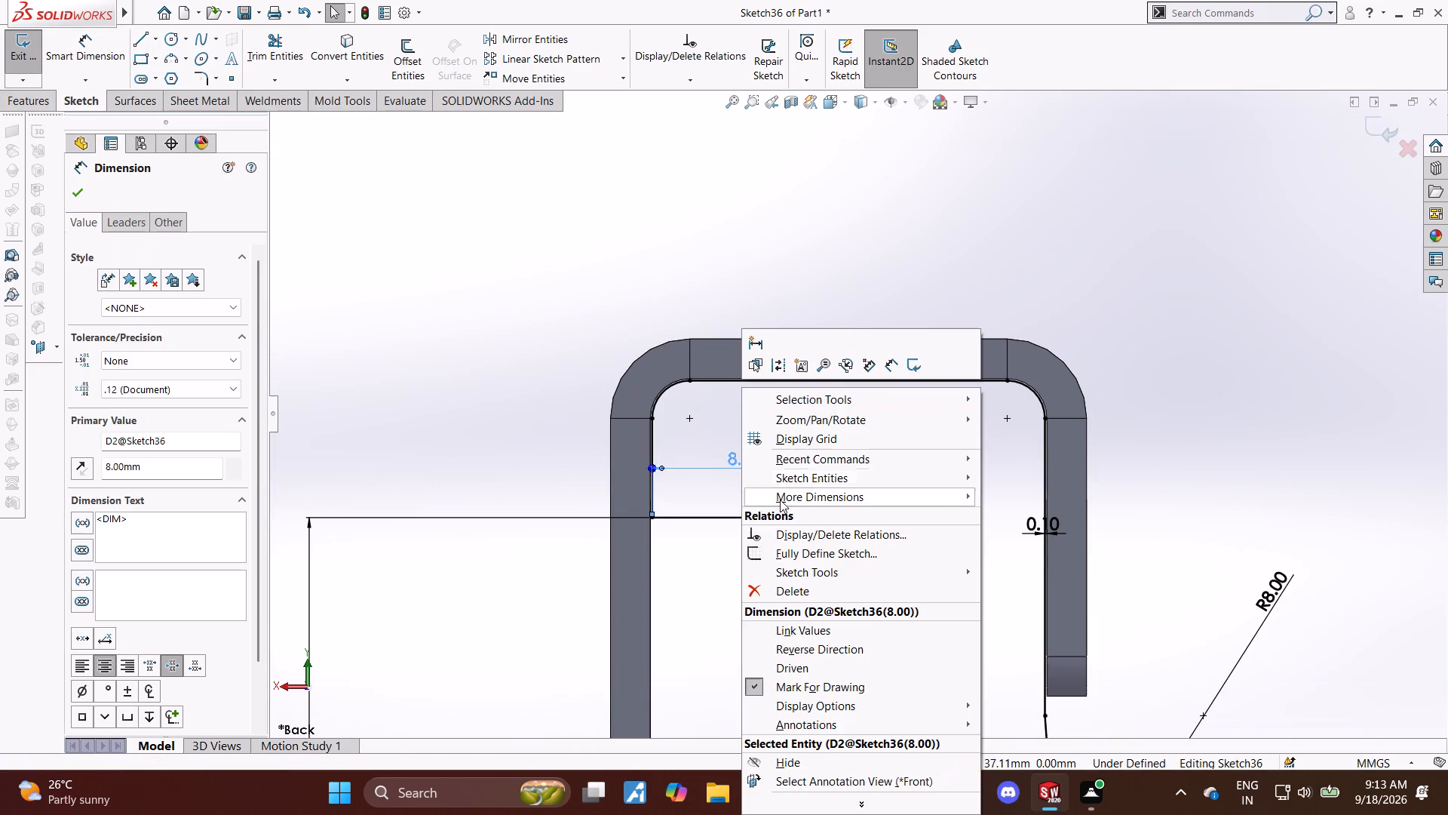
pyautogui.click(801, 587)
pyautogui.scroll(15, 798, 566)
pyautogui.scroll(-5, 904, 529)
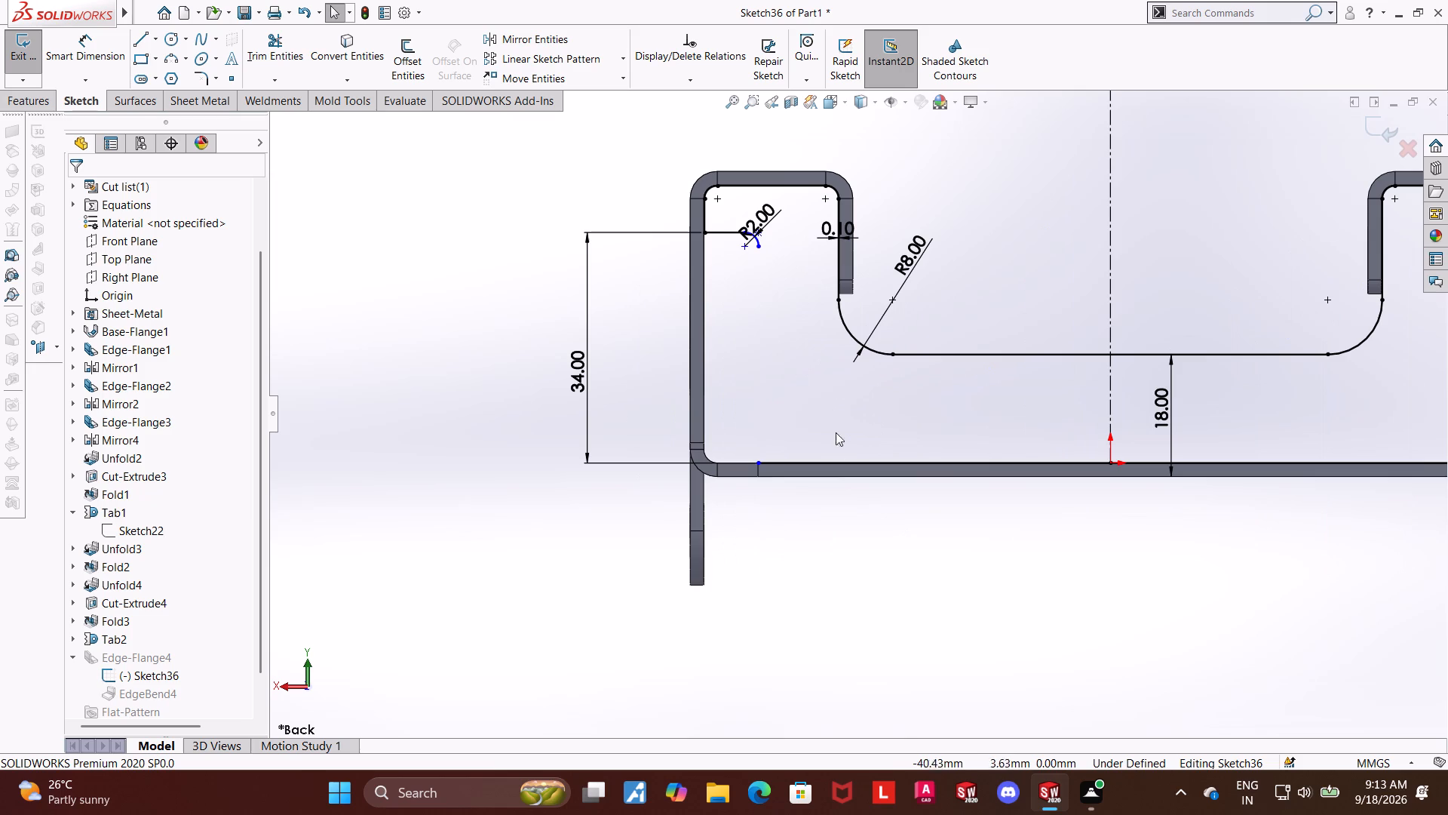
# Dimension the flange profile's bottom line endpoint 8 mm from the side flange's inner edge.
pyautogui.press('Escape')
pyautogui.click(68, 54)
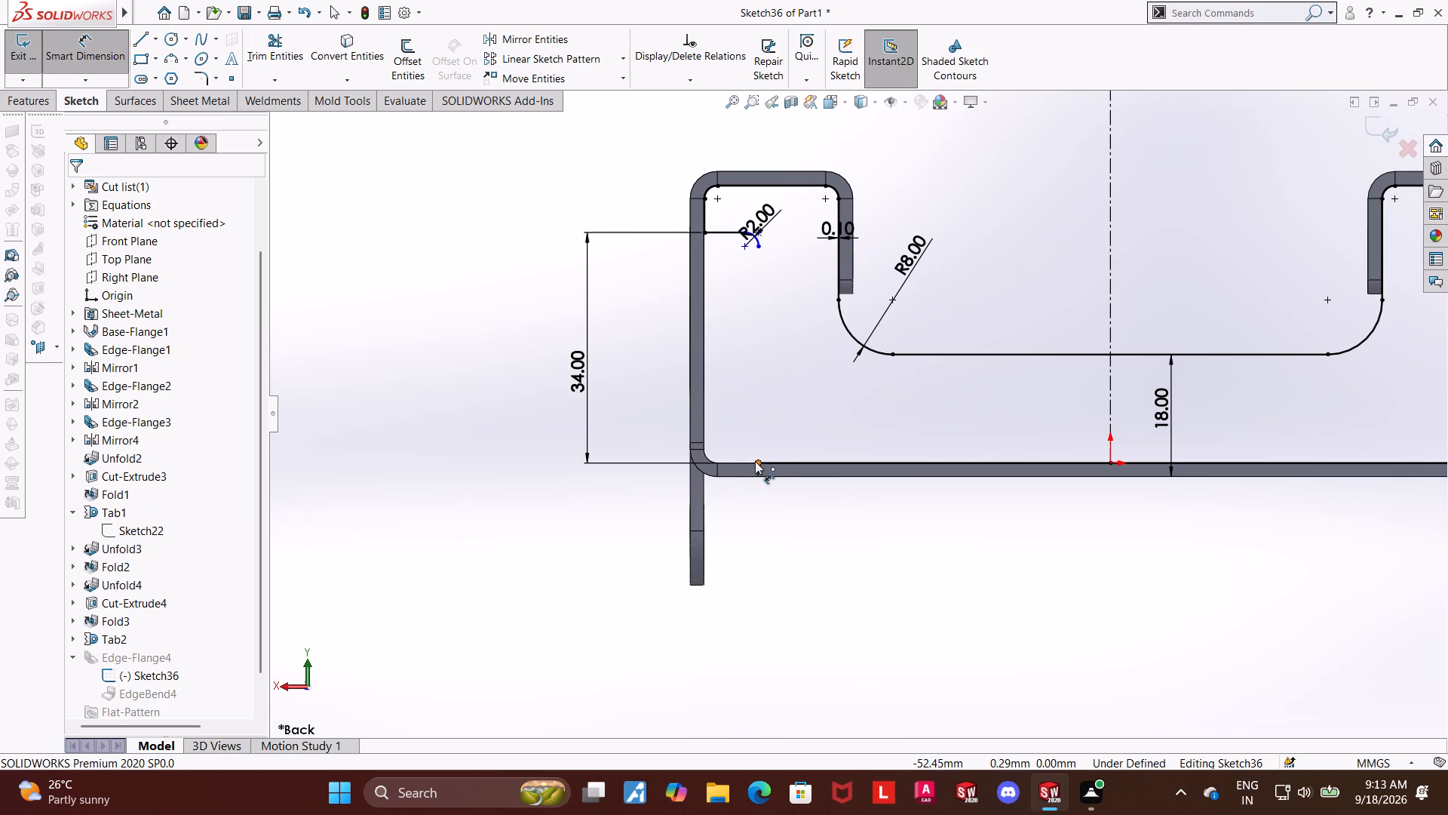
pyautogui.click(756, 461)
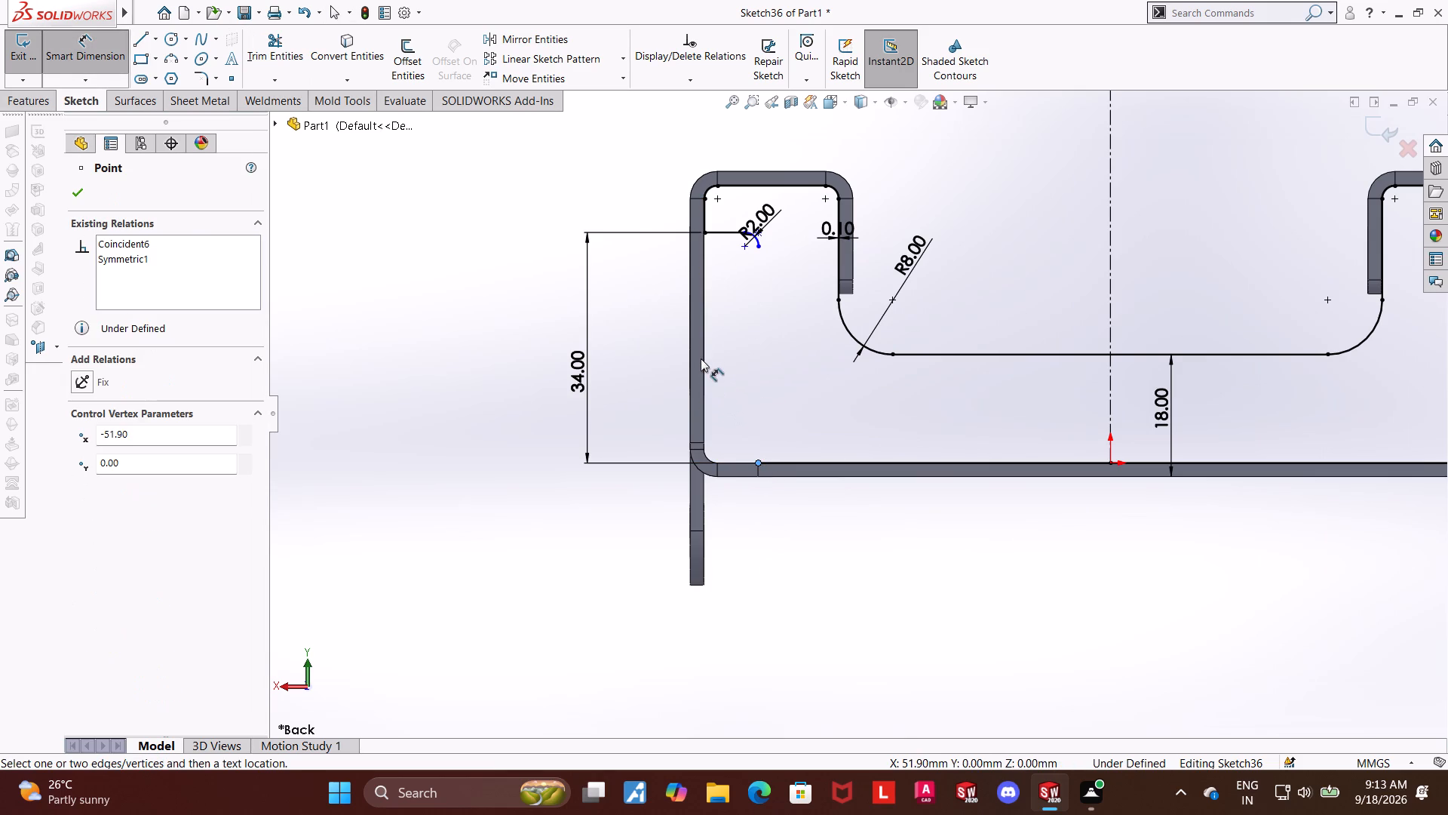
pyautogui.click(702, 358)
pyautogui.click(740, 553)
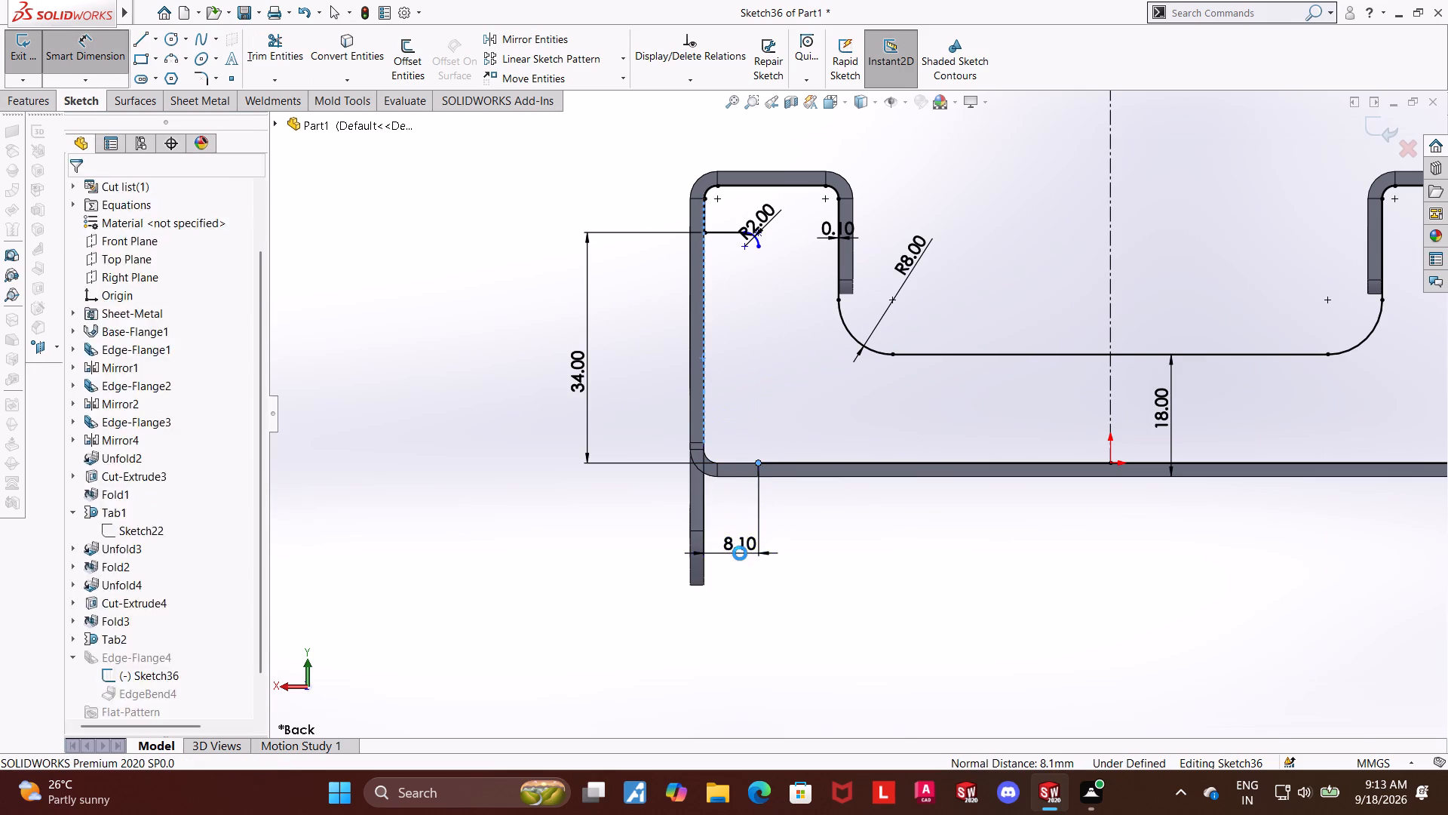
pyautogui.press('8')
pyautogui.press('Return')
pyautogui.press('Escape')
pyautogui.press('Escape')
pyautogui.press('Escape')
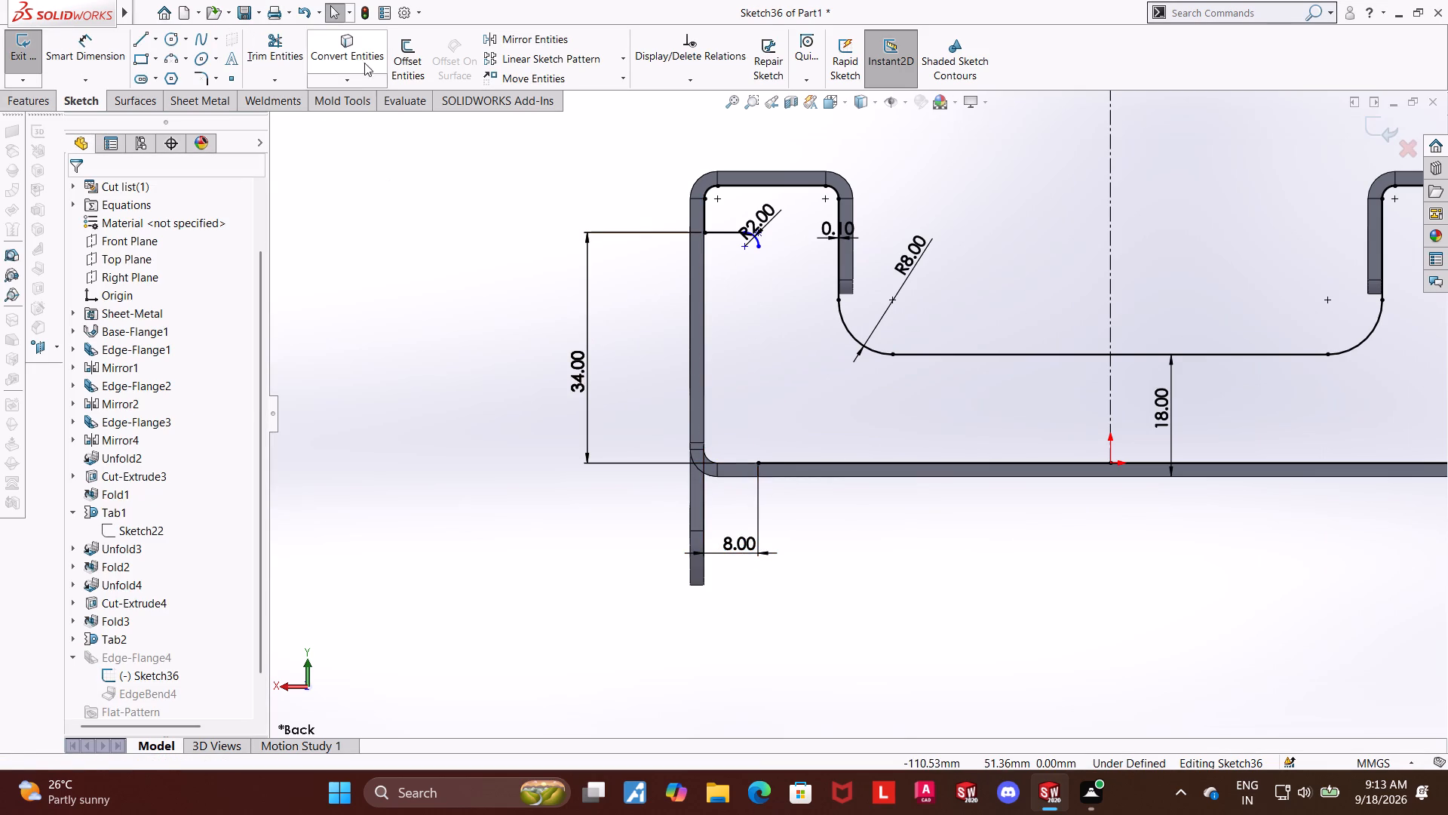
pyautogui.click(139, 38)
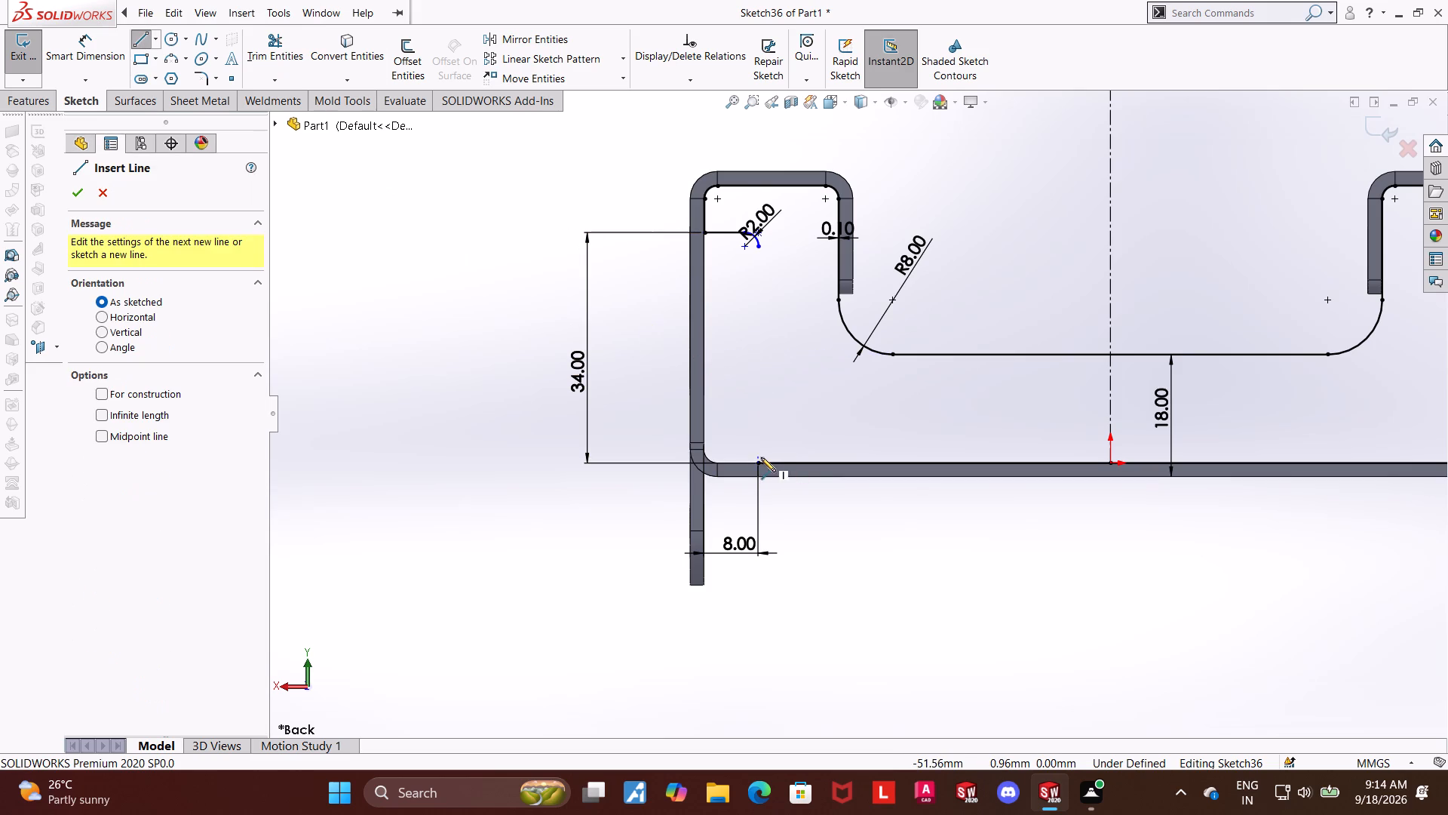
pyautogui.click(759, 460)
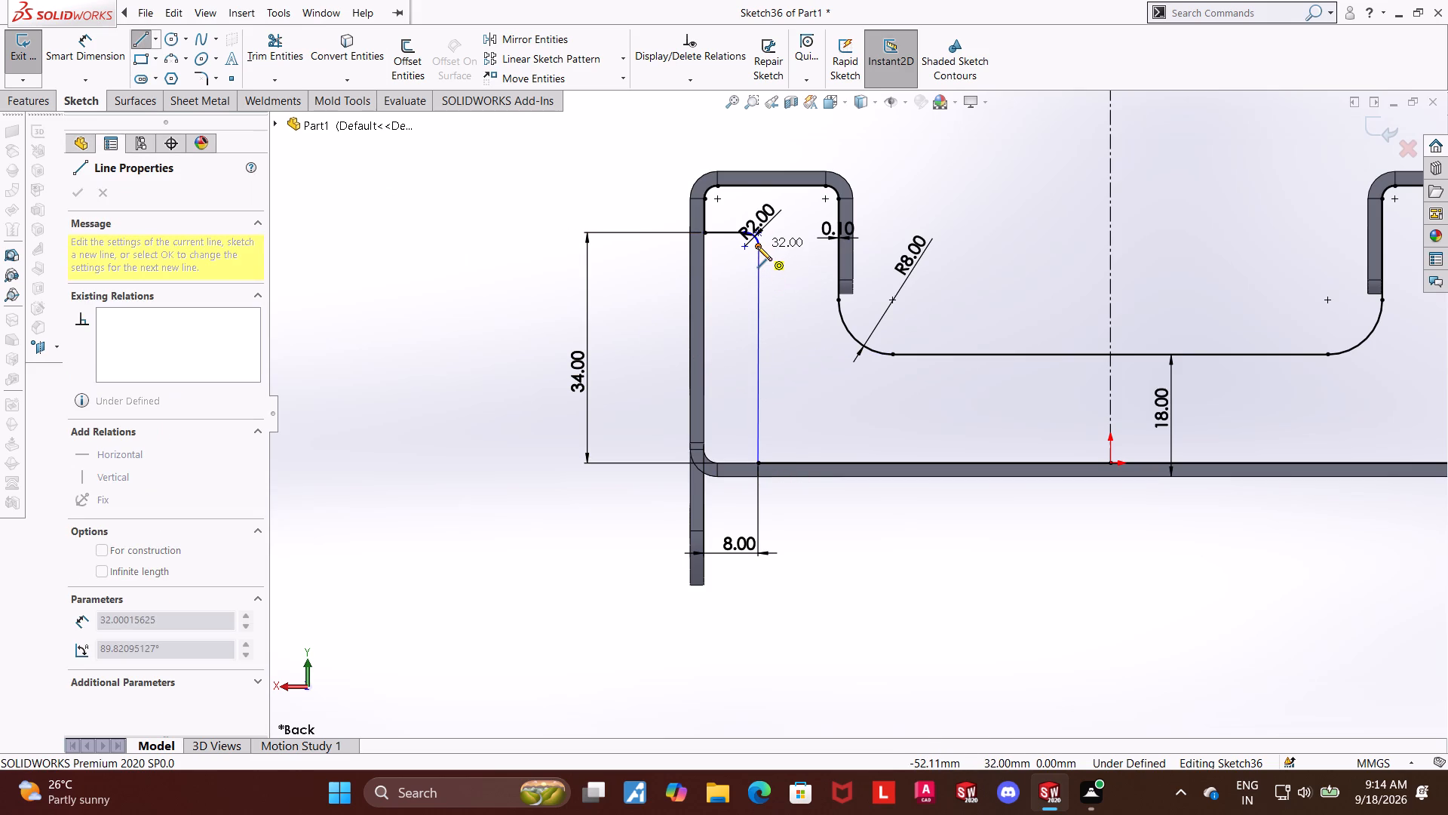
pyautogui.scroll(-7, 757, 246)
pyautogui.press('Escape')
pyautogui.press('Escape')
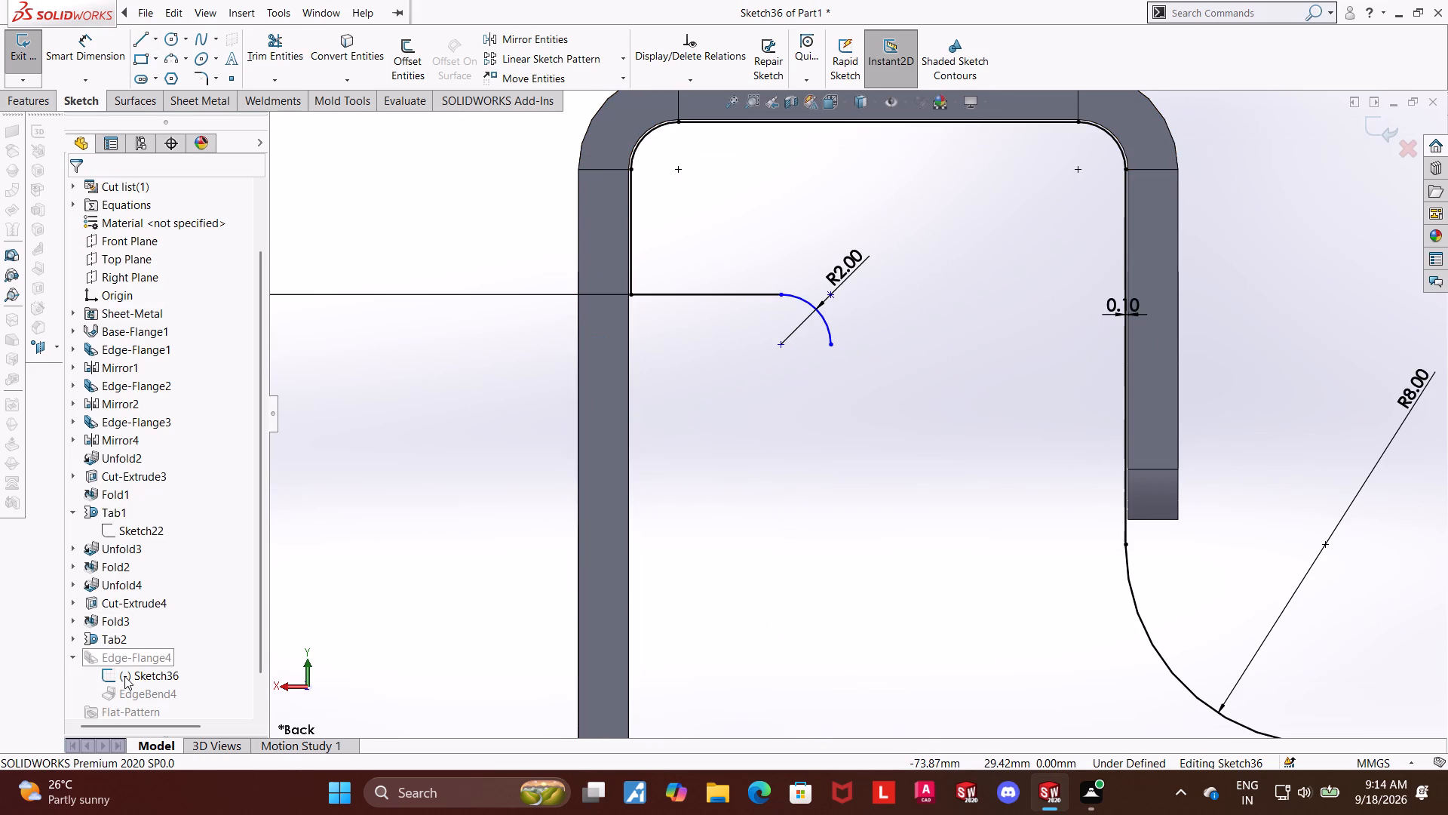
# Trim away the leftover 2 mm fillet arcs at the short step lines on both sides of the flange profile.
pyautogui.click(280, 43)
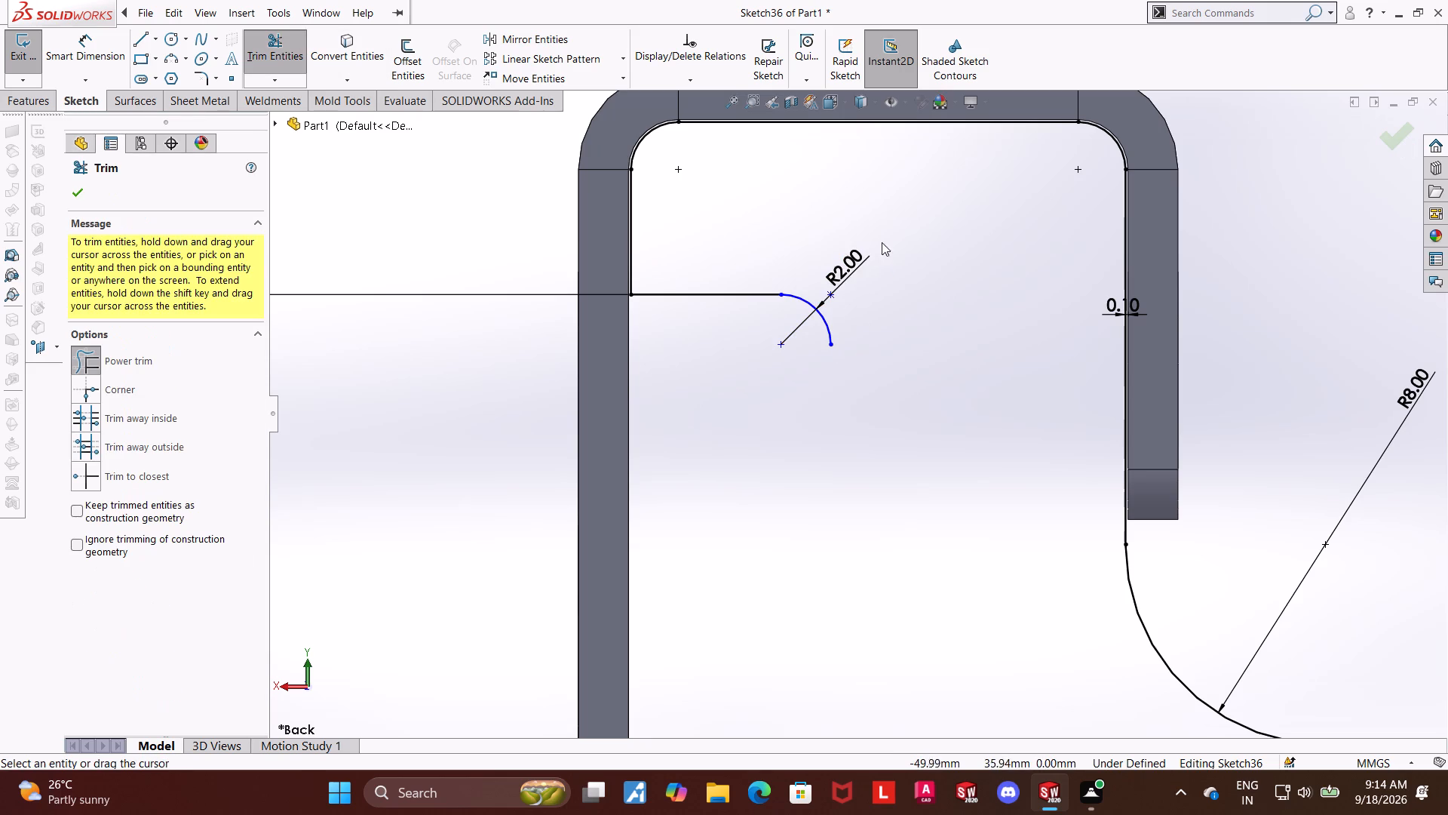
pyautogui.moveTo(893, 230); pyautogui.dragTo(766, 338)
pyautogui.scroll(15, 892, 367)
pyautogui.scroll(-11, 995, 427)
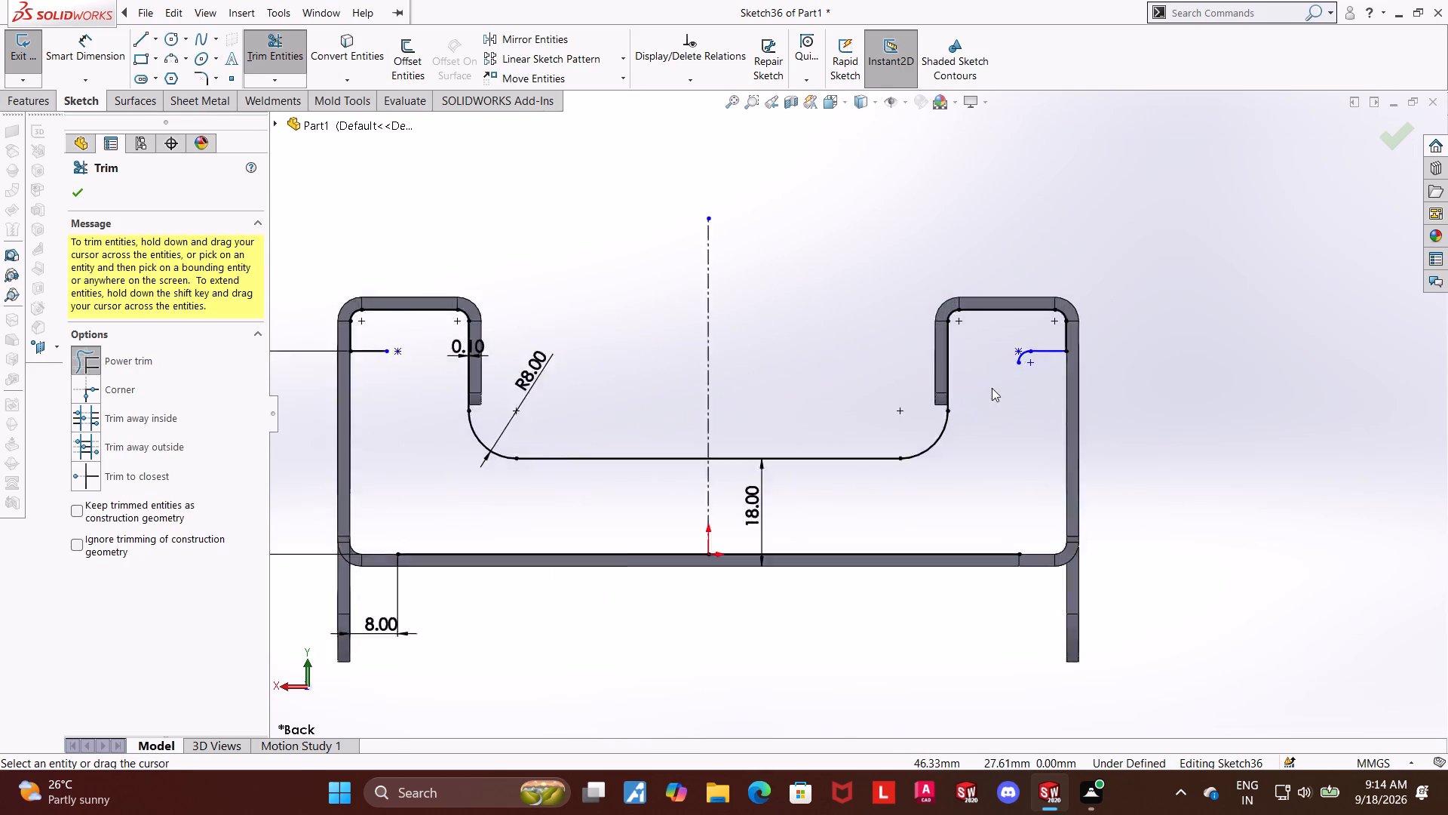
pyautogui.scroll(-3, 992, 388)
pyautogui.moveTo(1078, 351); pyautogui.dragTo(923, 223)
pyautogui.scroll(14, 989, 296)
pyautogui.press('Escape')
pyautogui.press('Escape')
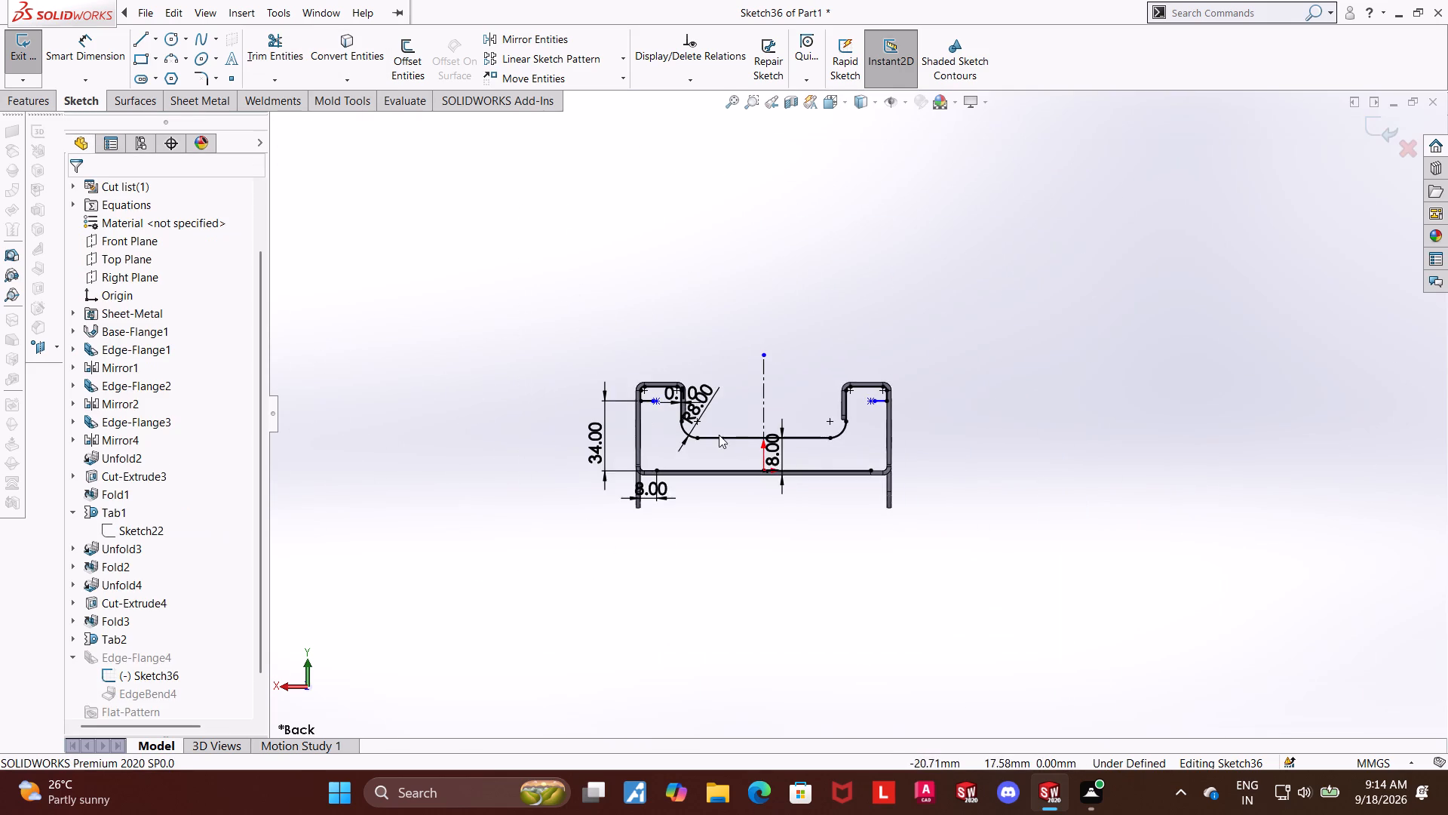
# Draw a 34 mm vertical line from the bottom line's 8 mm-dimensioned endpoint up to the leftover corner point at step height.
pyautogui.scroll(-6, 719, 435)
pyautogui.scroll(-3, 572, 378)
pyautogui.click(136, 45)
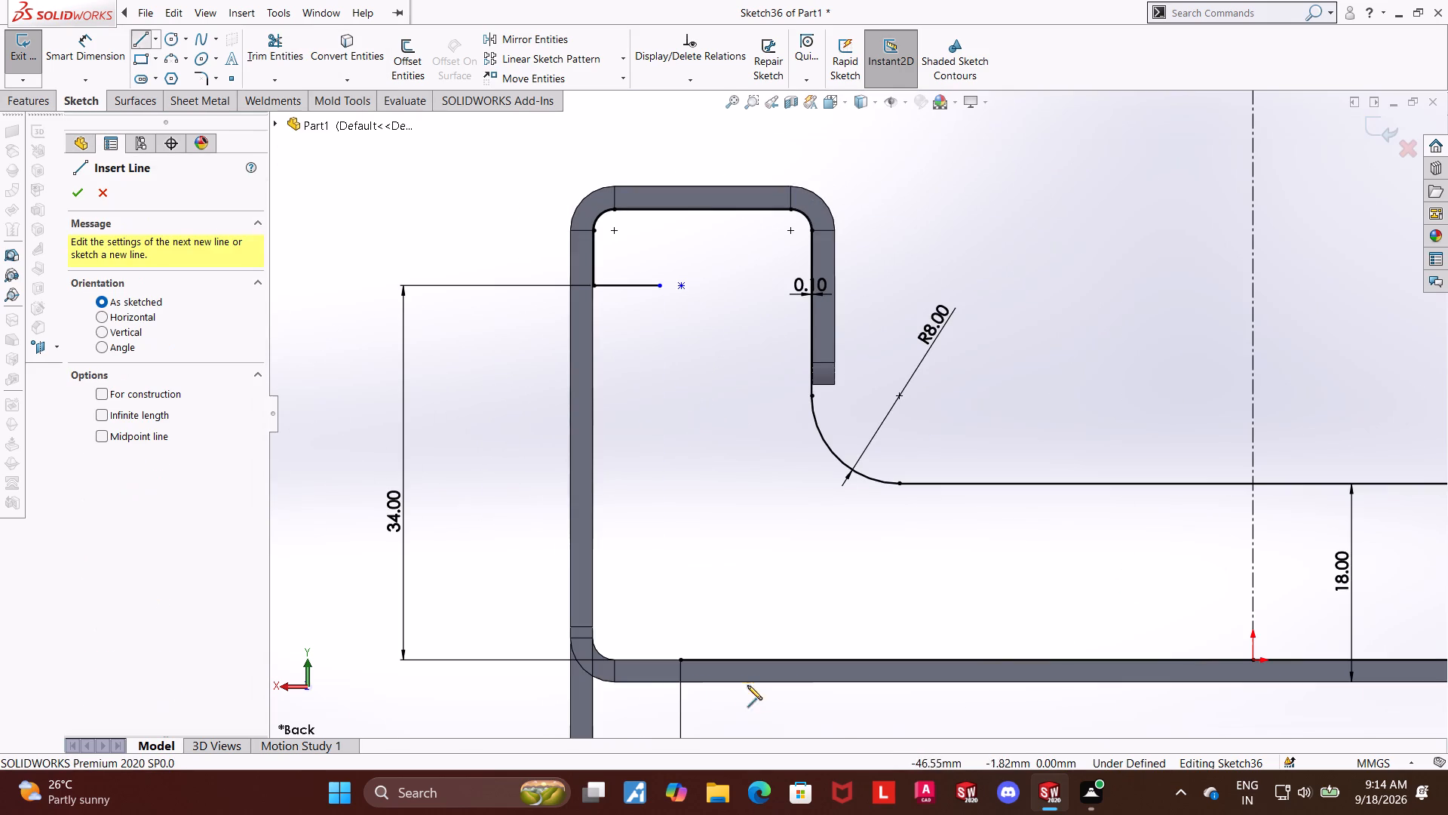
pyautogui.click(682, 660)
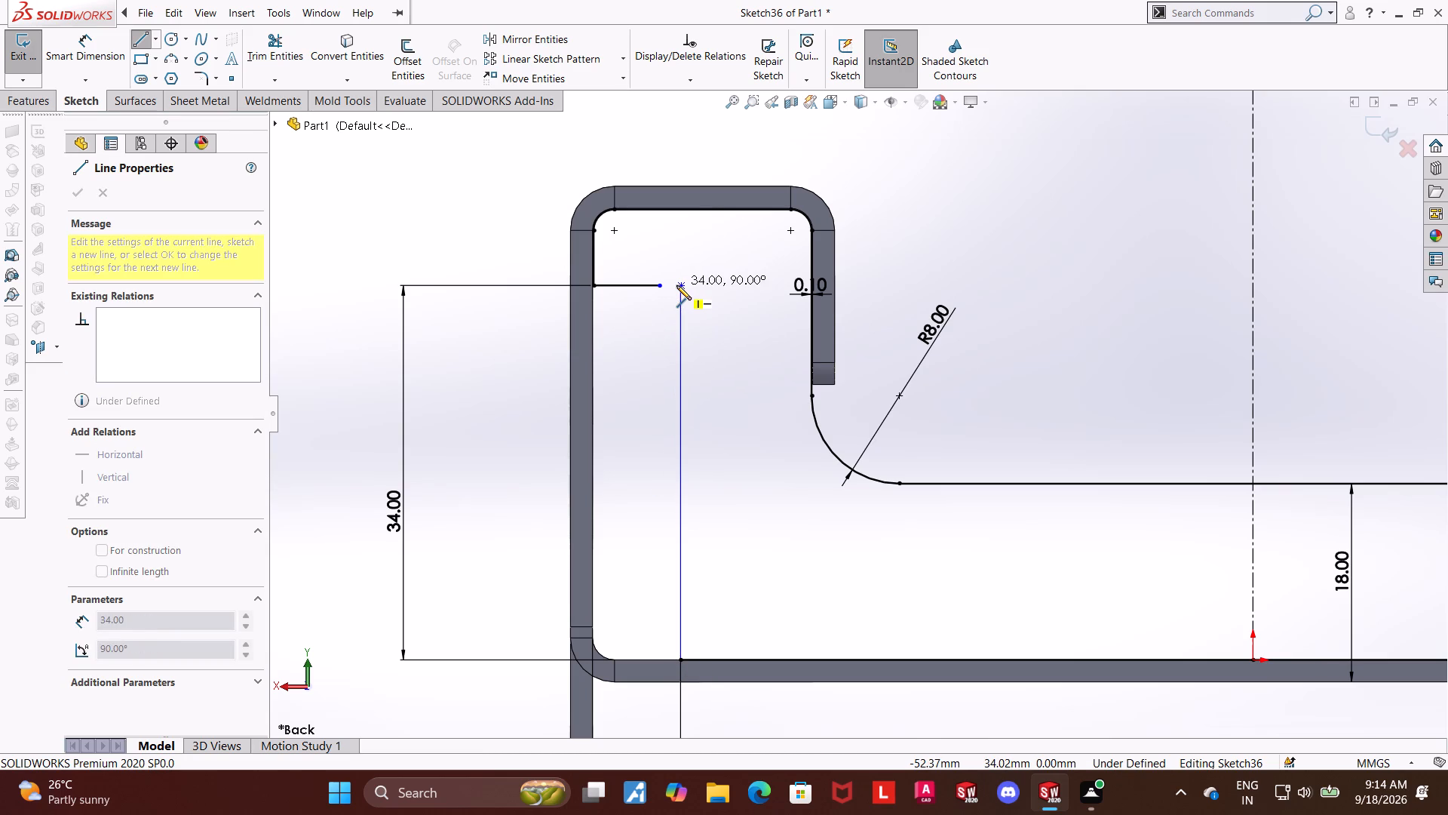
pyautogui.click(676, 286)
pyautogui.press('Escape')
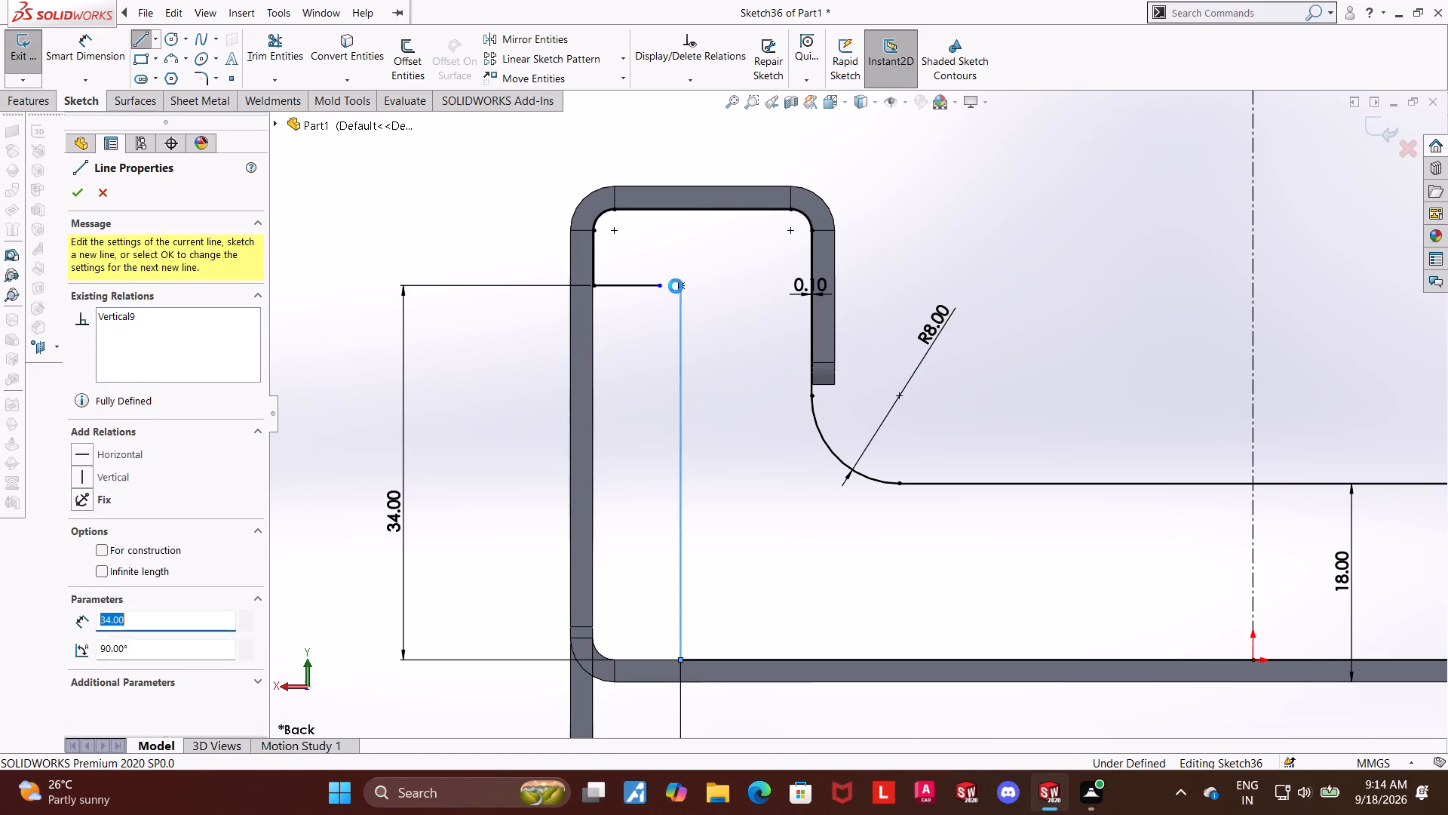
pyautogui.press('Escape')
# Merge the short step line's free endpoint with the top endpoint of the new vertical line.
pyautogui.scroll(-5, 705, 281)
pyautogui.press('Escape')
pyautogui.click(652, 343)
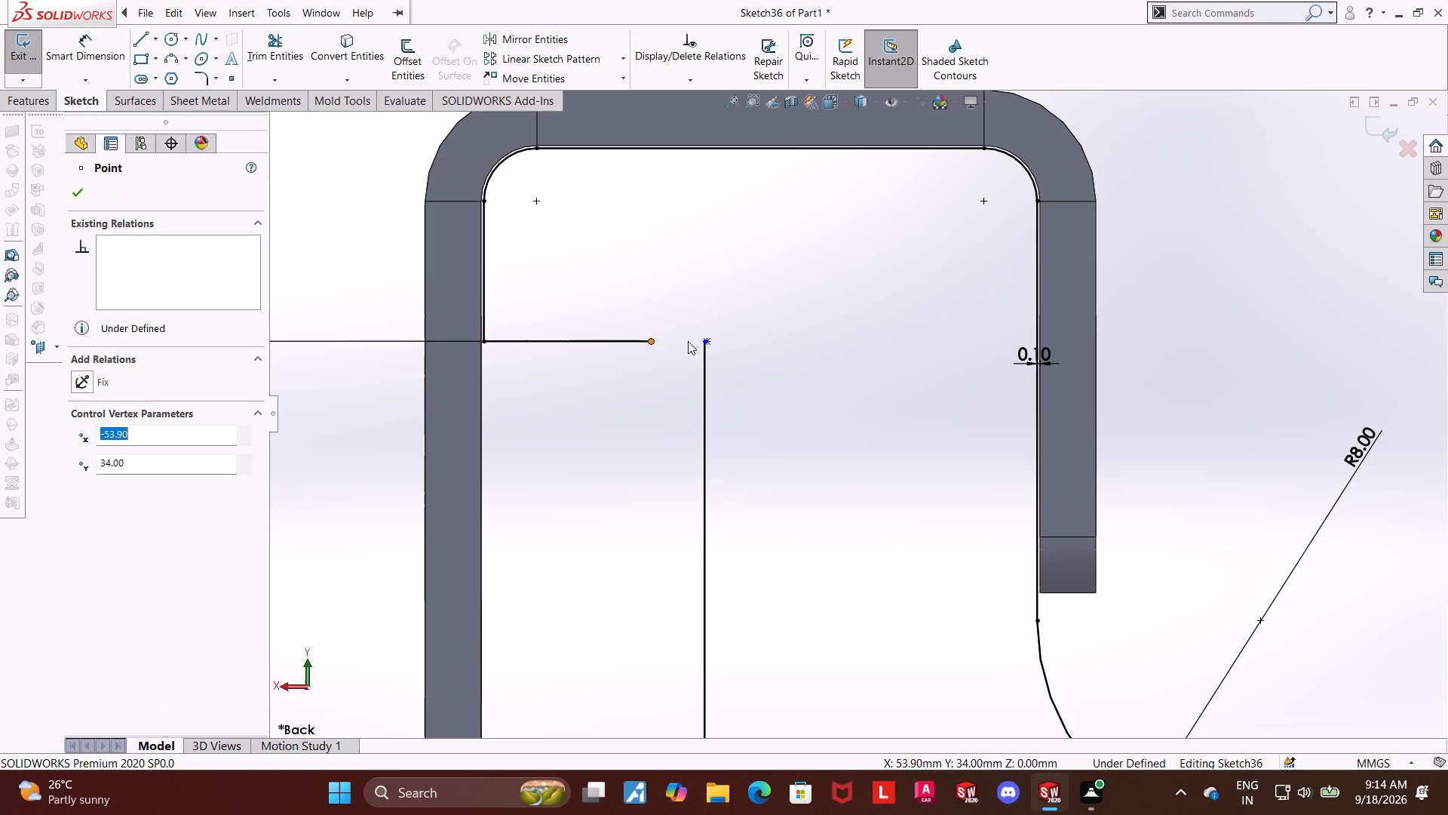
pyautogui.keyDown('ctrl'); pyautogui.click(704, 340); pyautogui.keyUp('ctrl')
pyautogui.click(84, 530)
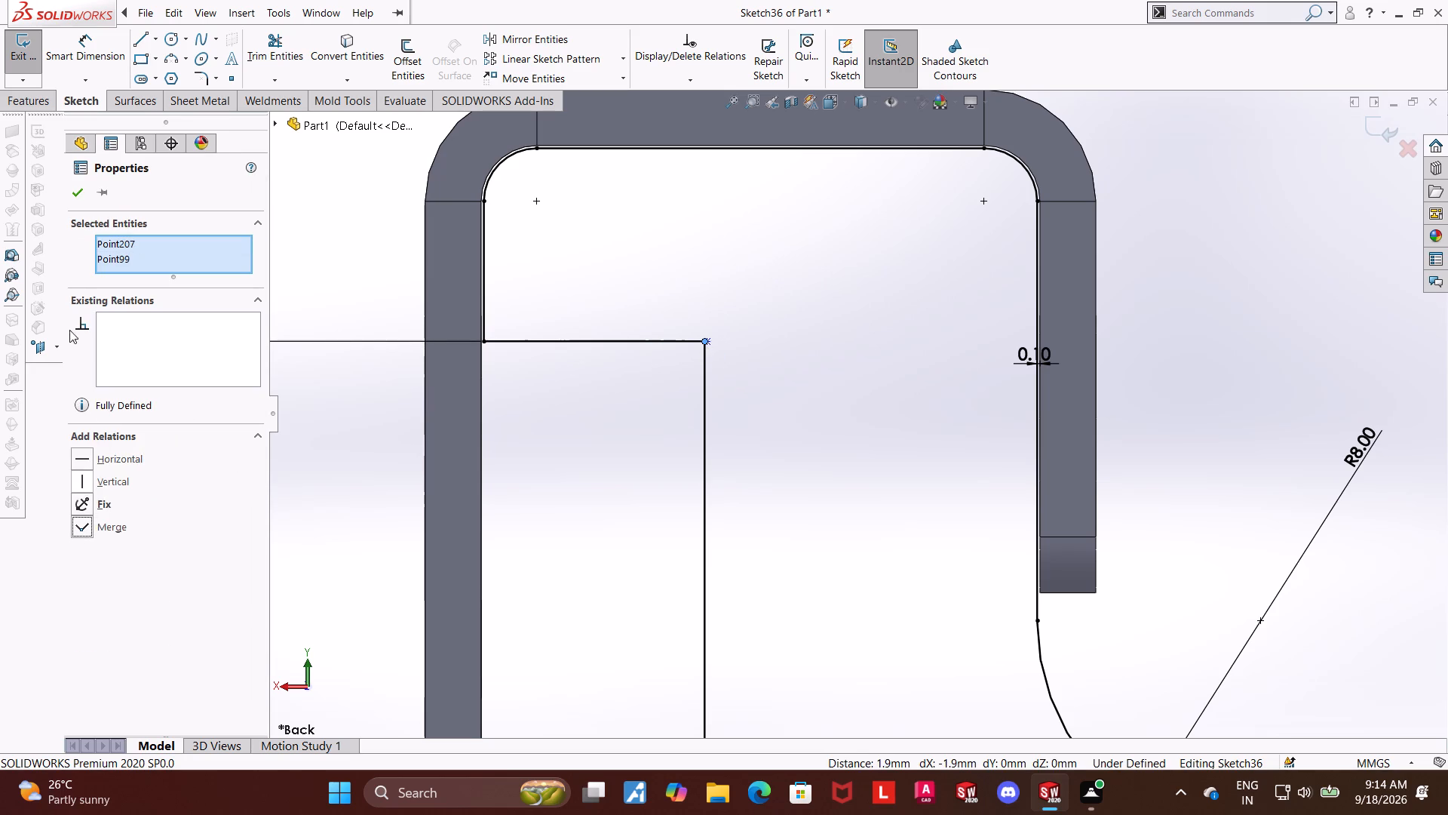
pyautogui.click(79, 188)
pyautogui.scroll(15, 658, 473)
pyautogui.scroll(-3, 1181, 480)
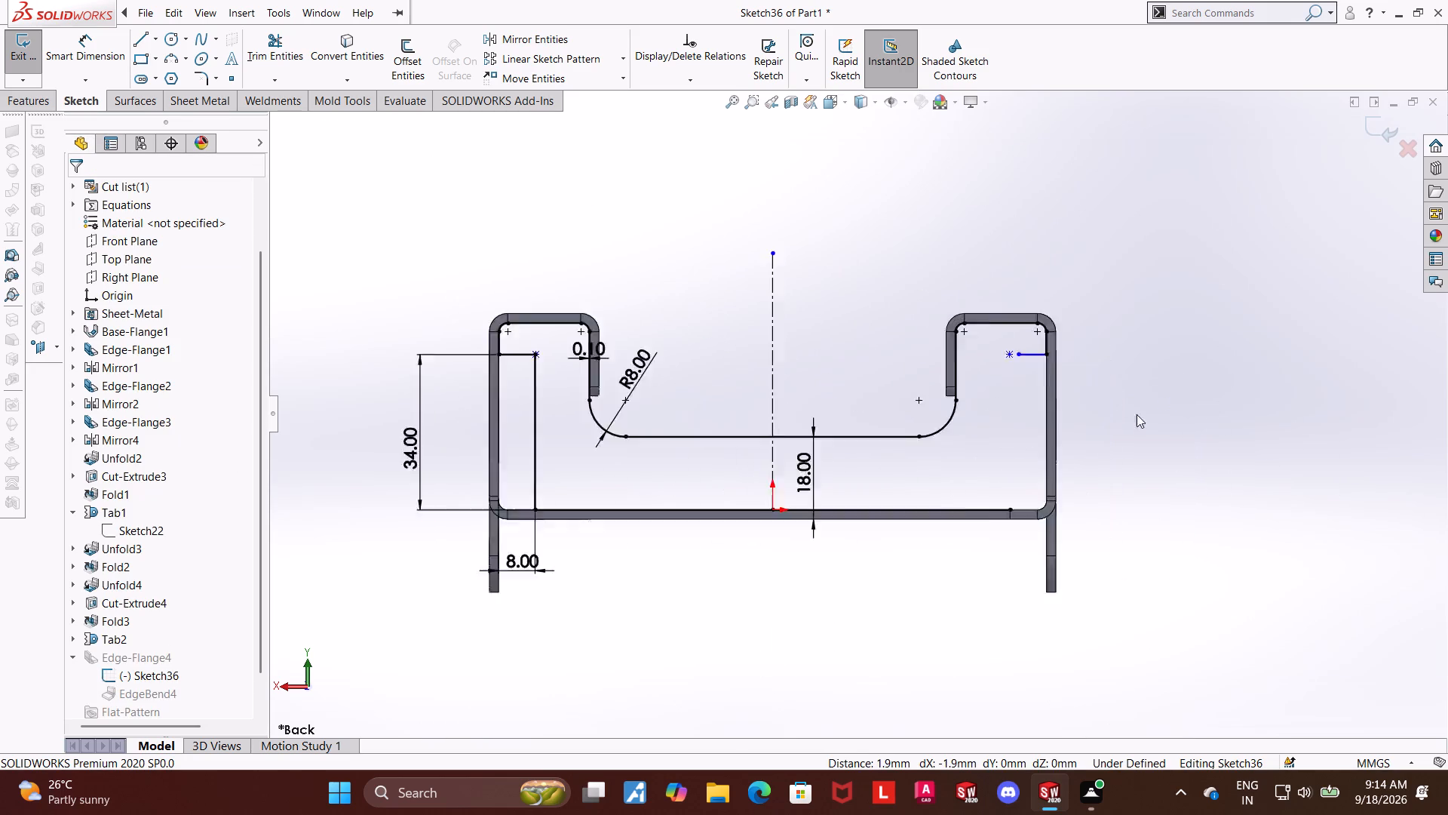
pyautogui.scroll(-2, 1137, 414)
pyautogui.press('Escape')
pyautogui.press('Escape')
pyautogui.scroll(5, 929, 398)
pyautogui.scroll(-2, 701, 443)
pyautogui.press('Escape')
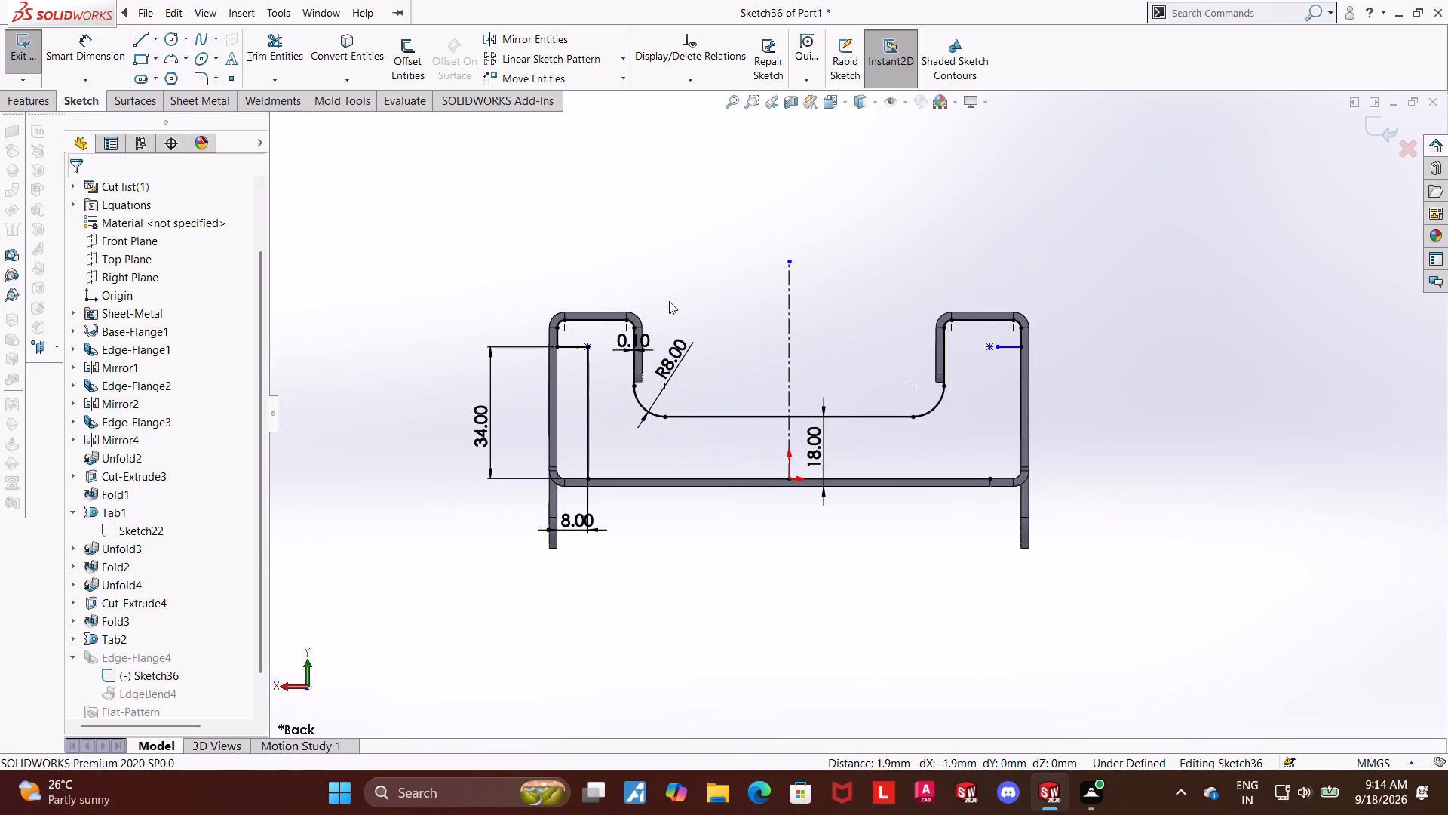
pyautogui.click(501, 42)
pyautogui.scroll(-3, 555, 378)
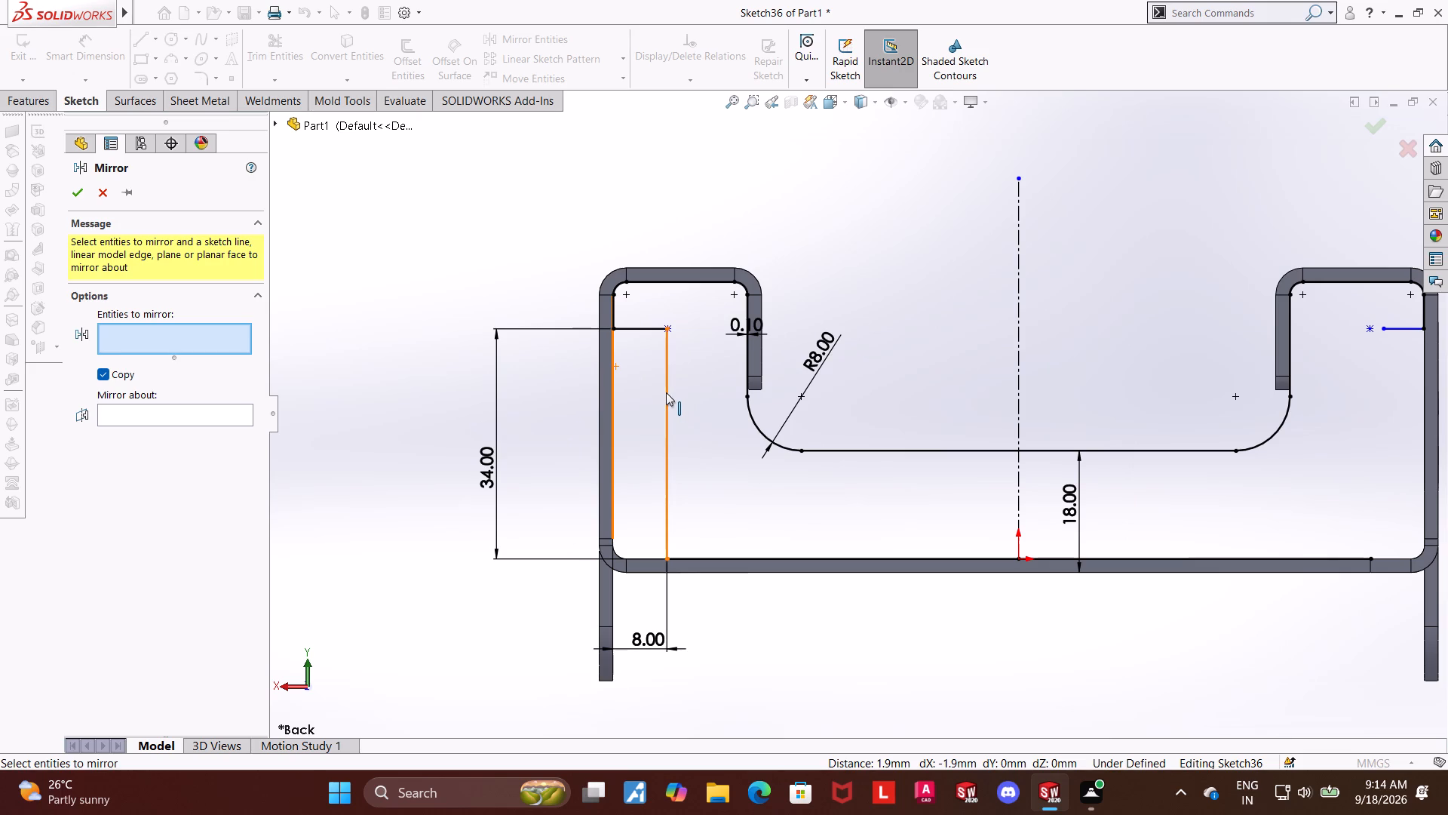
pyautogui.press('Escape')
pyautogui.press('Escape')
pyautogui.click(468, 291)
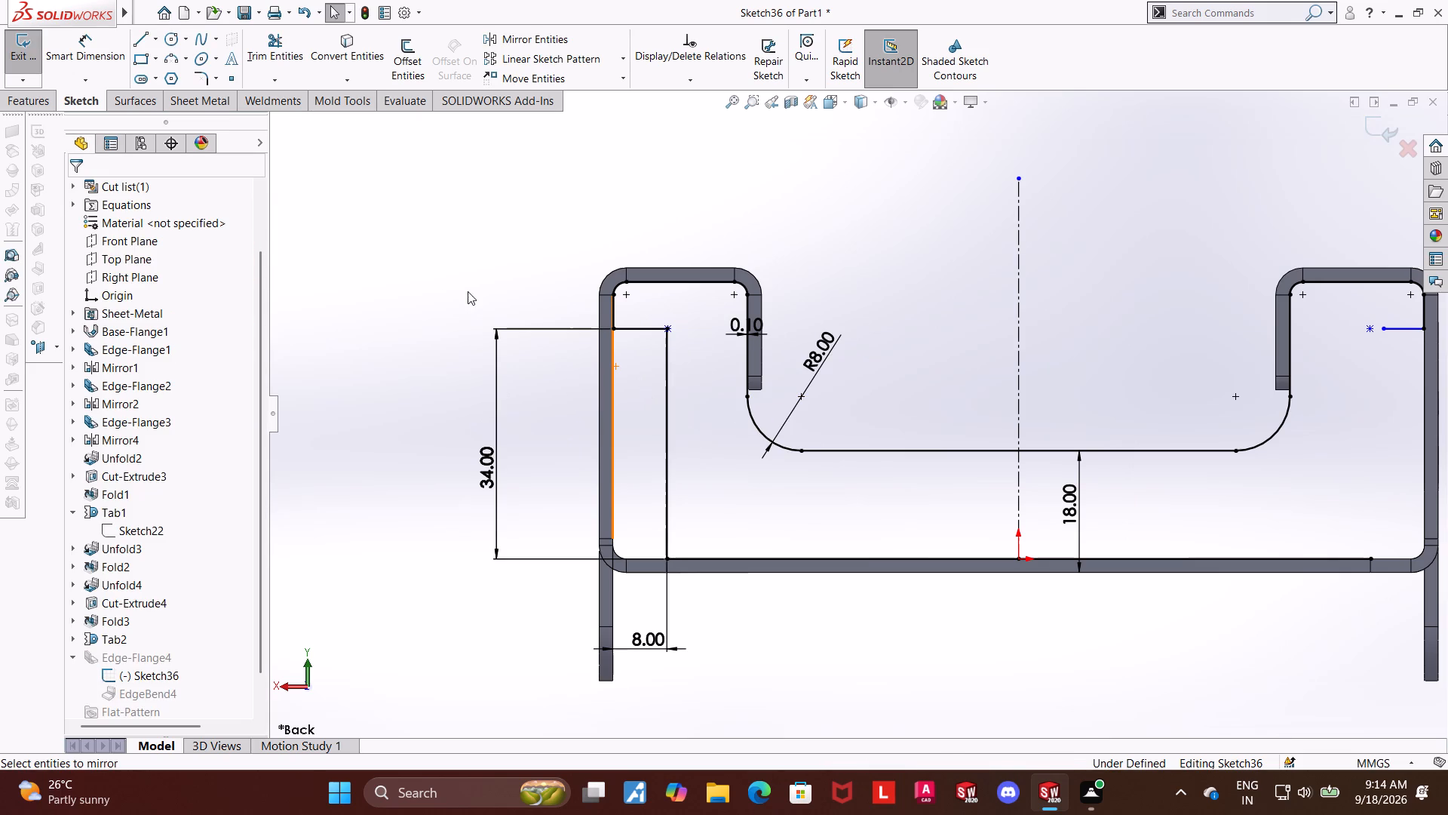
# Mirror the 34 mm vertical line about the profile's vertical centerline.
pyautogui.click(538, 42)
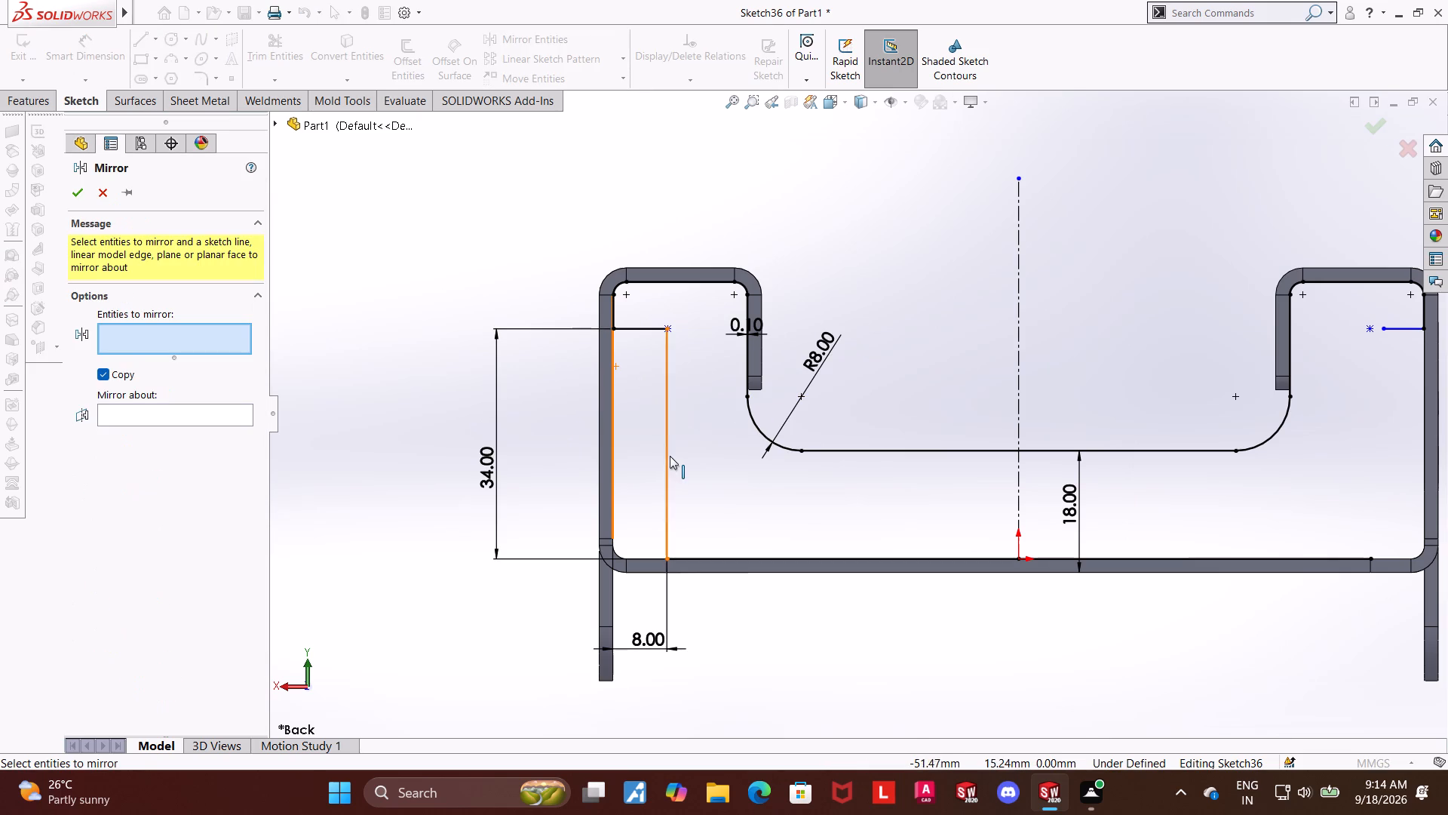
pyautogui.click(668, 456)
pyautogui.click(181, 417)
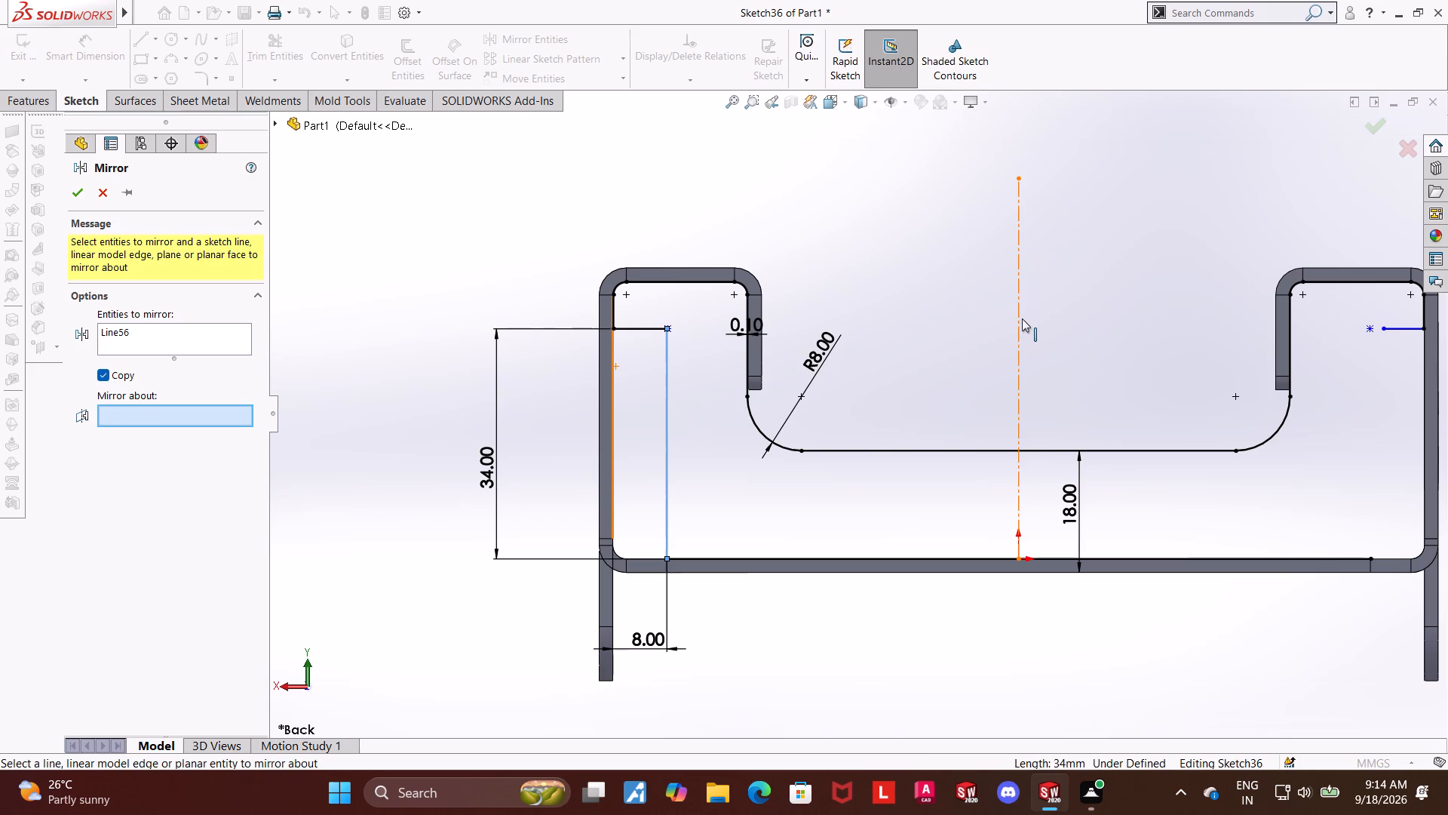
pyautogui.click(1017, 318)
pyautogui.click(74, 194)
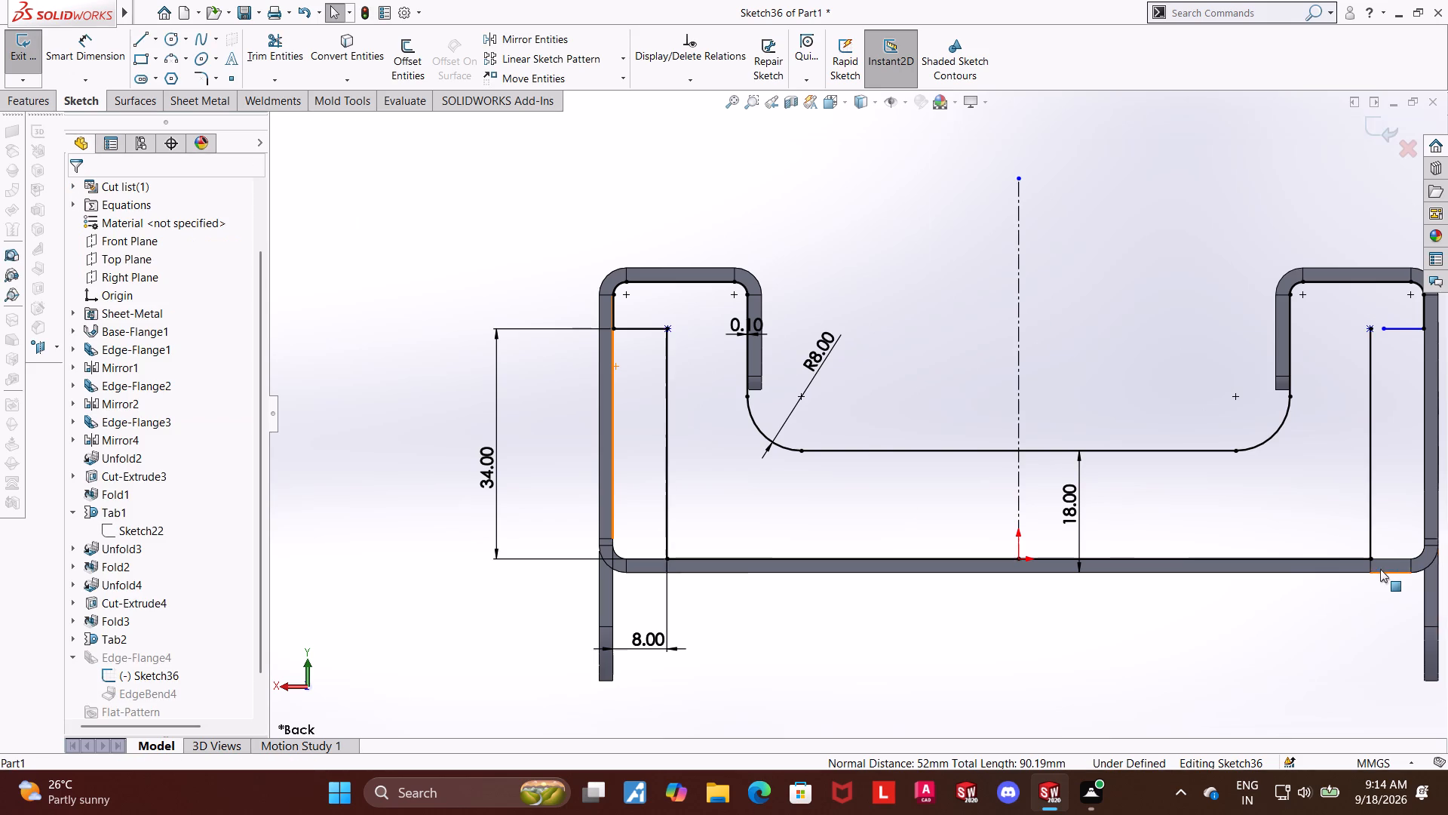
# Make the opposite step line's free endpoint horizontal with the mirrored vertical line's top endpoint and merge the two points.
pyautogui.scroll(-5, 1380, 569)
pyautogui.scroll(-6, 1130, 444)
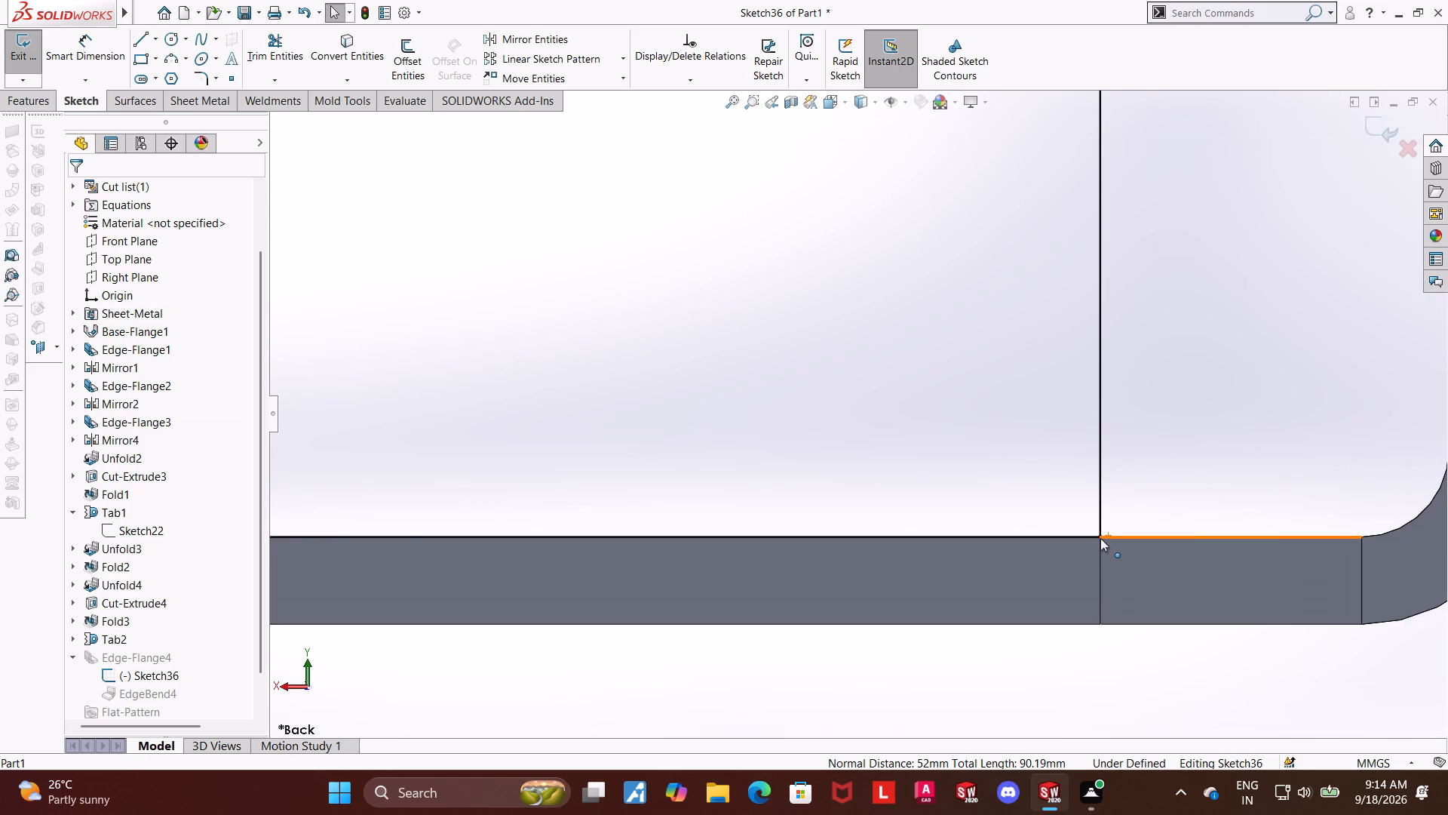
pyautogui.scroll(8, 1100, 538)
pyautogui.scroll(4, 943, 236)
pyautogui.scroll(-6, 882, 251)
pyautogui.scroll(-7, 913, 315)
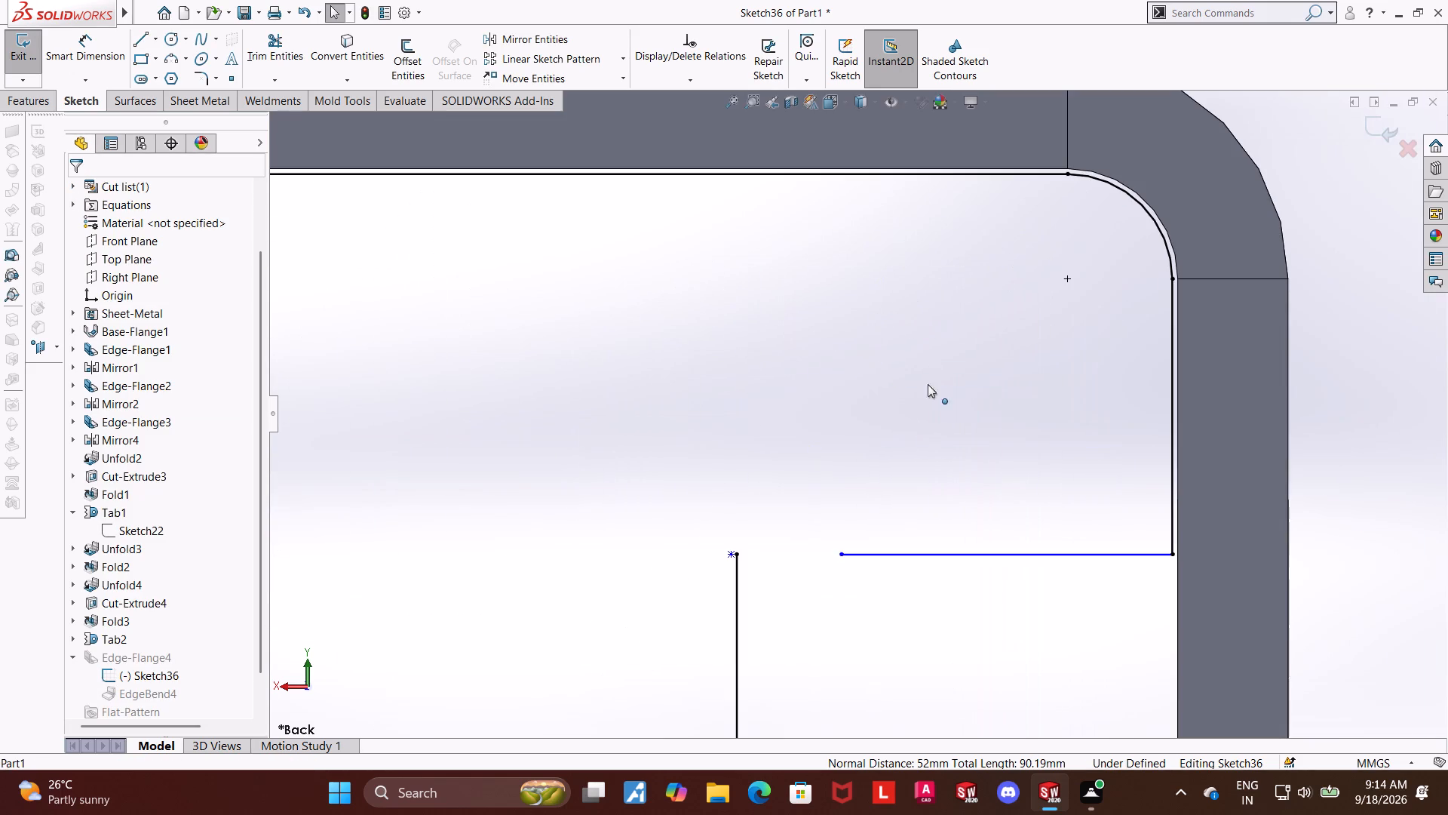
pyautogui.press('Escape')
pyautogui.click(841, 552)
pyautogui.keyDown('ctrl'); pyautogui.click(738, 553); pyautogui.keyUp('ctrl')
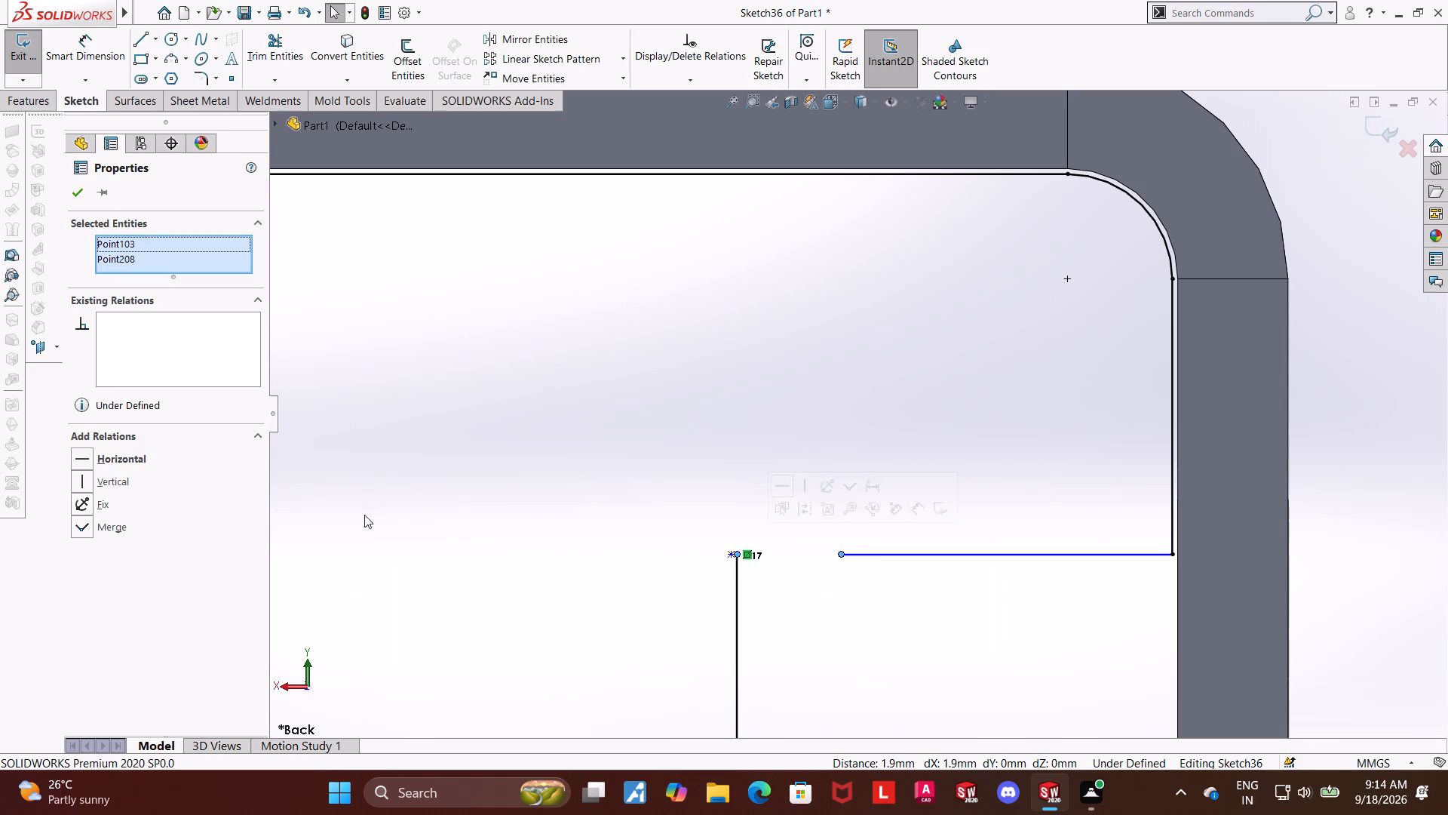
pyautogui.click(82, 460)
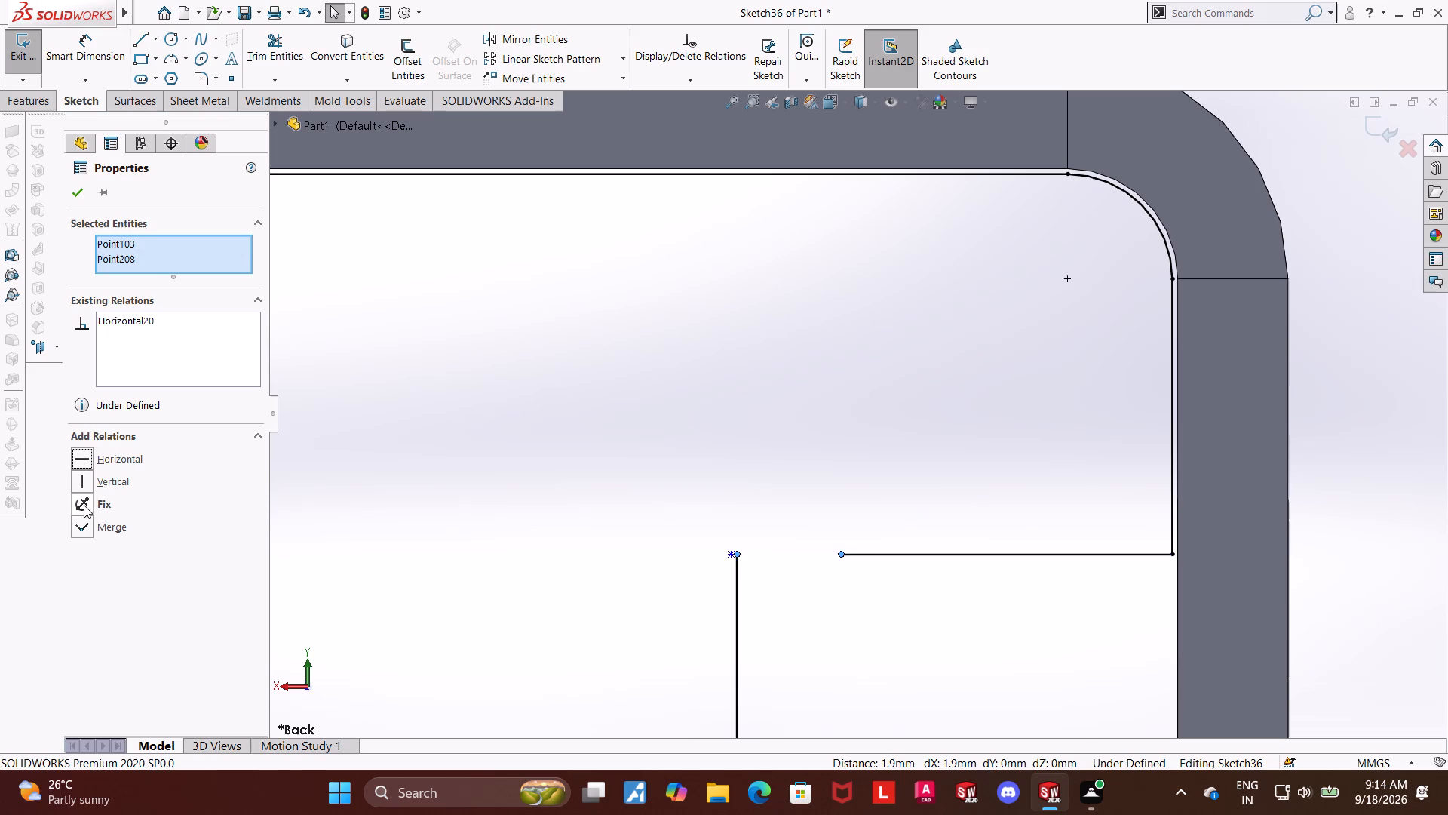
pyautogui.click(83, 525)
pyautogui.doubleClick(81, 192)
pyautogui.scroll(15, 513, 415)
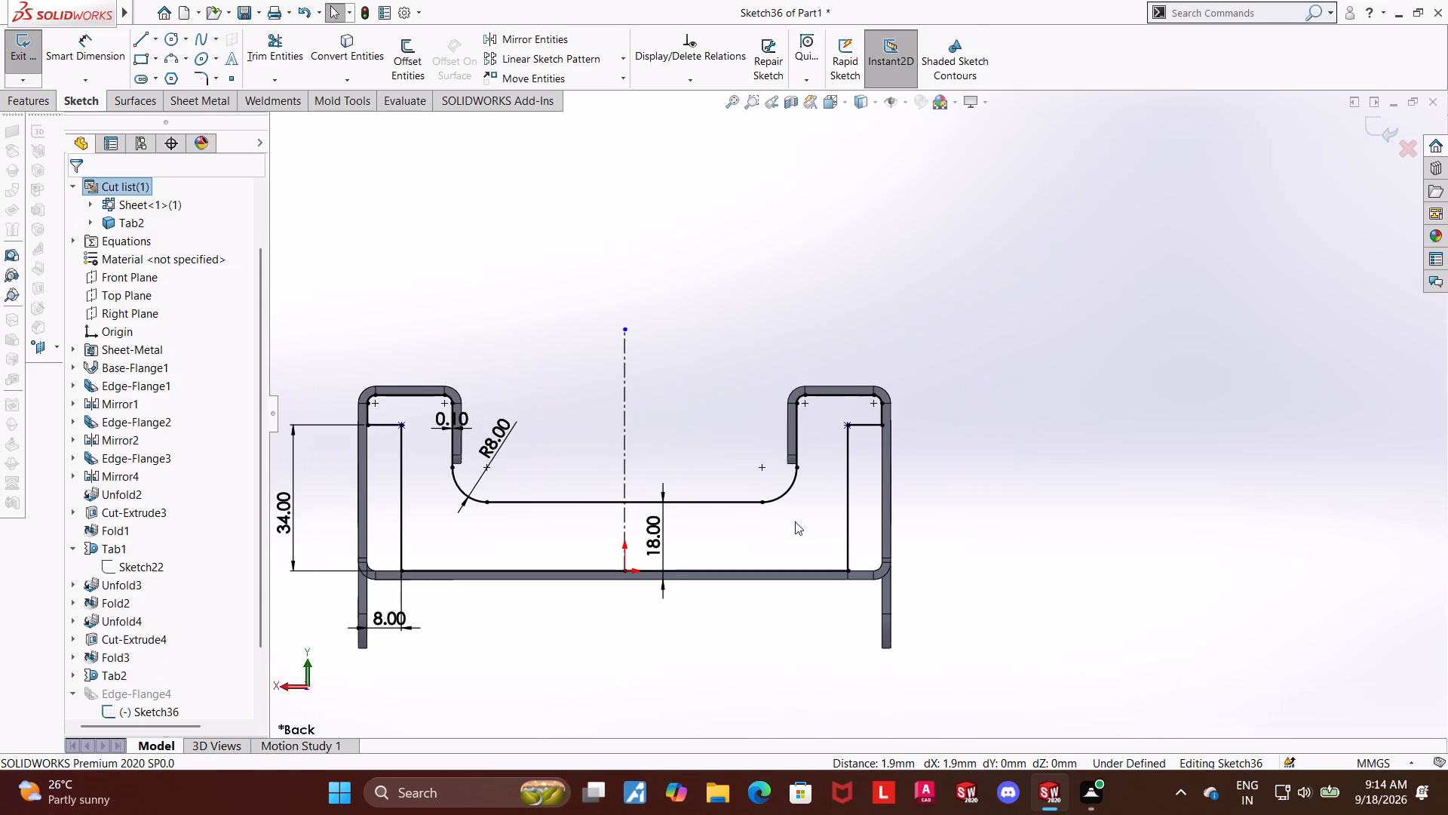
pyautogui.press('Escape')
pyautogui.press('Escape')
pyautogui.press('Escape')
pyautogui.click(1060, 483)
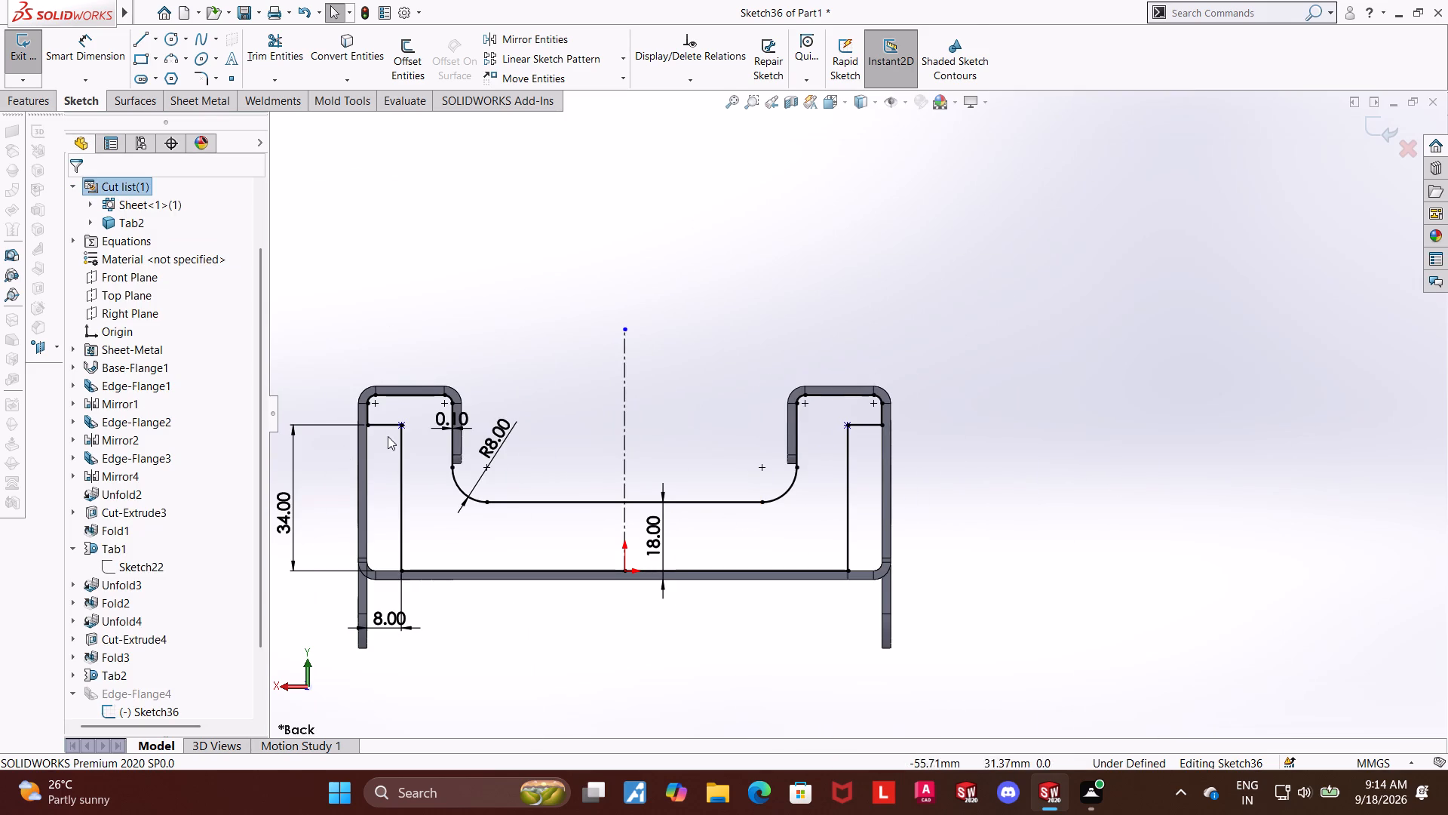
# Delete the leftover fillet corner points beside the step corners on both sides of the flange profile.
pyautogui.scroll(-5, 393, 436)
pyautogui.scroll(-11, 642, 414)
pyautogui.scroll(-5, 701, 334)
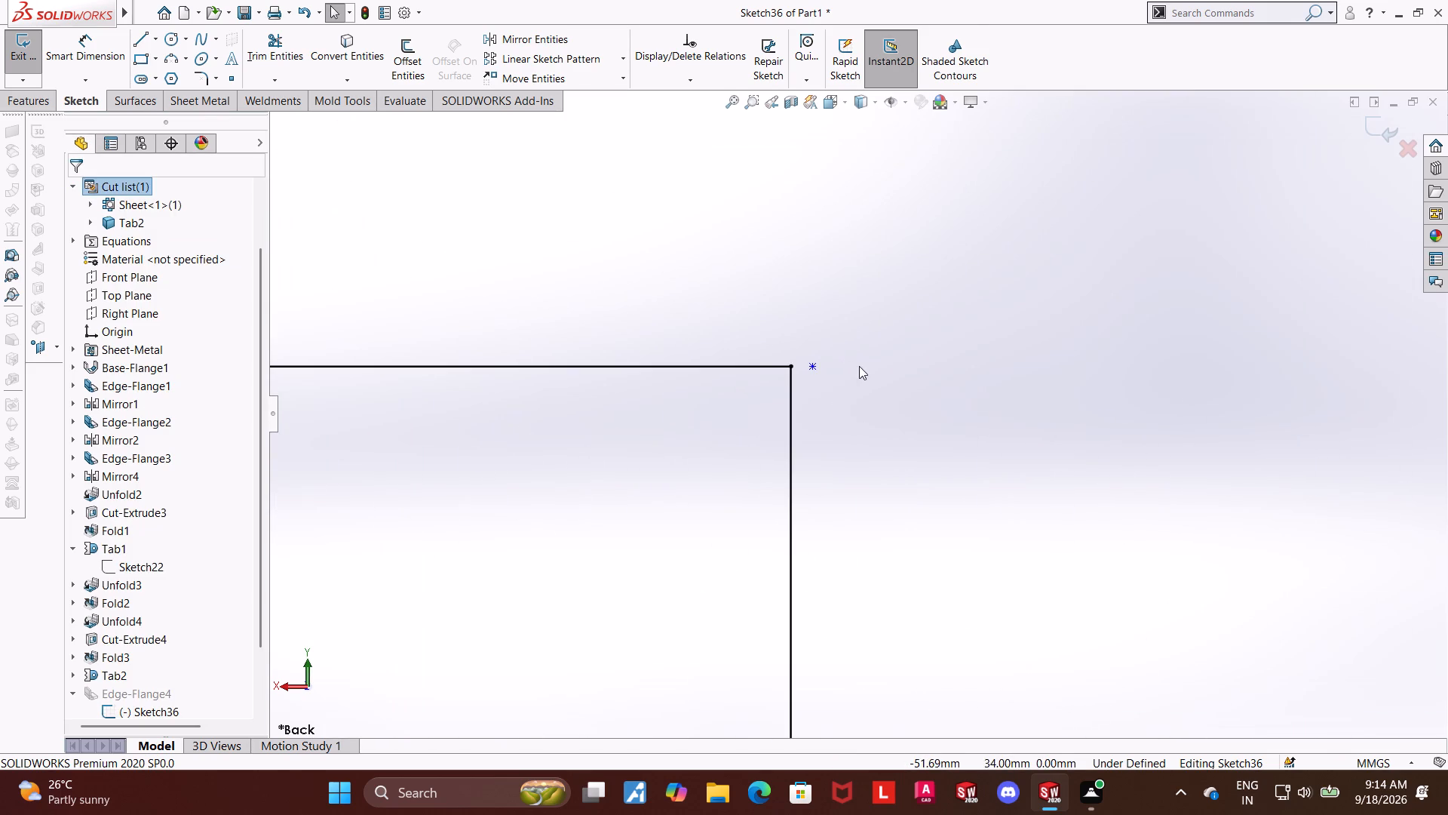
pyautogui.rightClick(810, 365)
pyautogui.click(853, 568)
pyautogui.scroll(6, 870, 553)
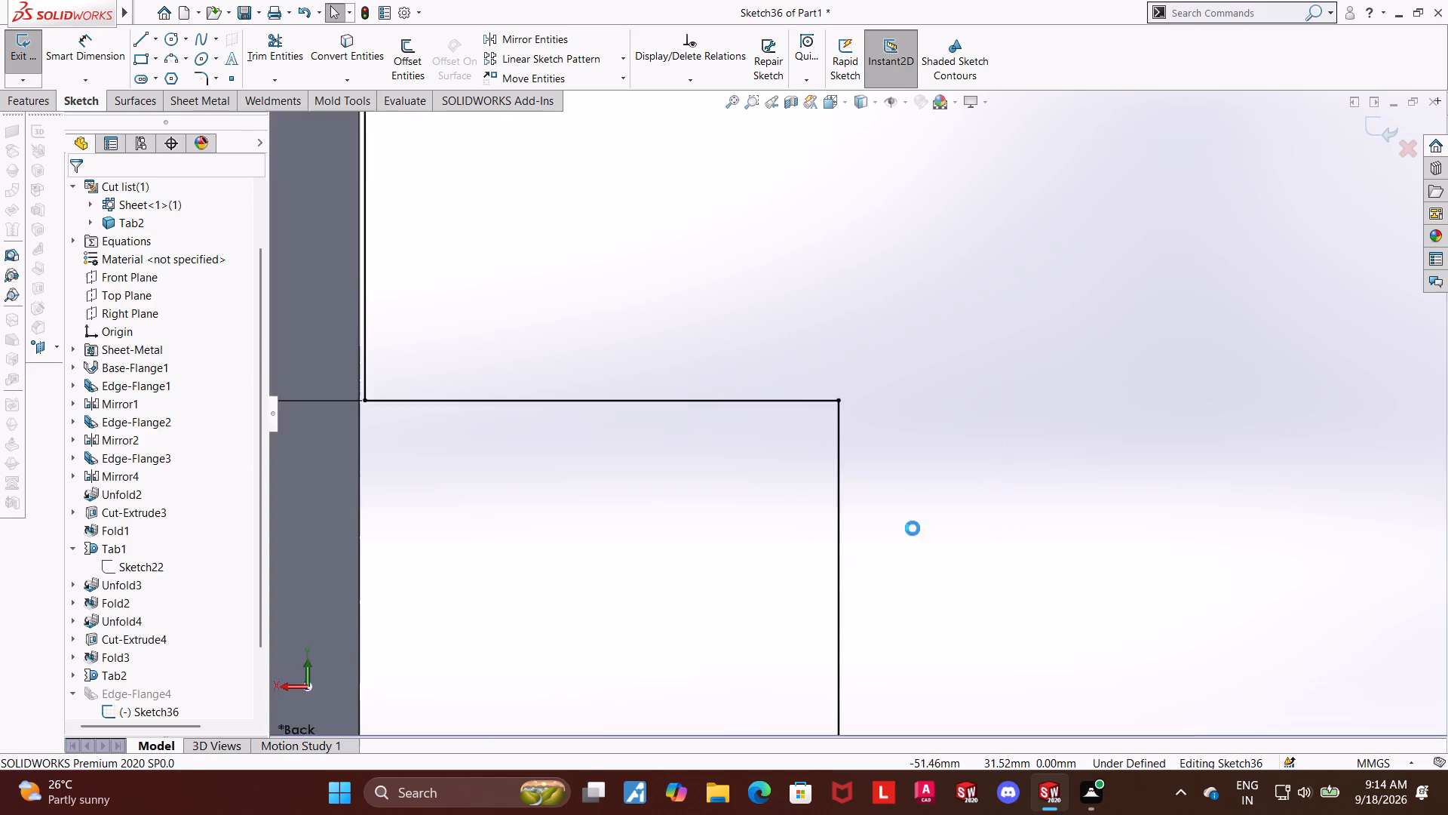
pyautogui.scroll(12, 913, 528)
pyautogui.scroll(6, 1225, 521)
pyautogui.scroll(1, 1194, 455)
pyautogui.scroll(-7, 1192, 451)
pyautogui.scroll(-3, 768, 332)
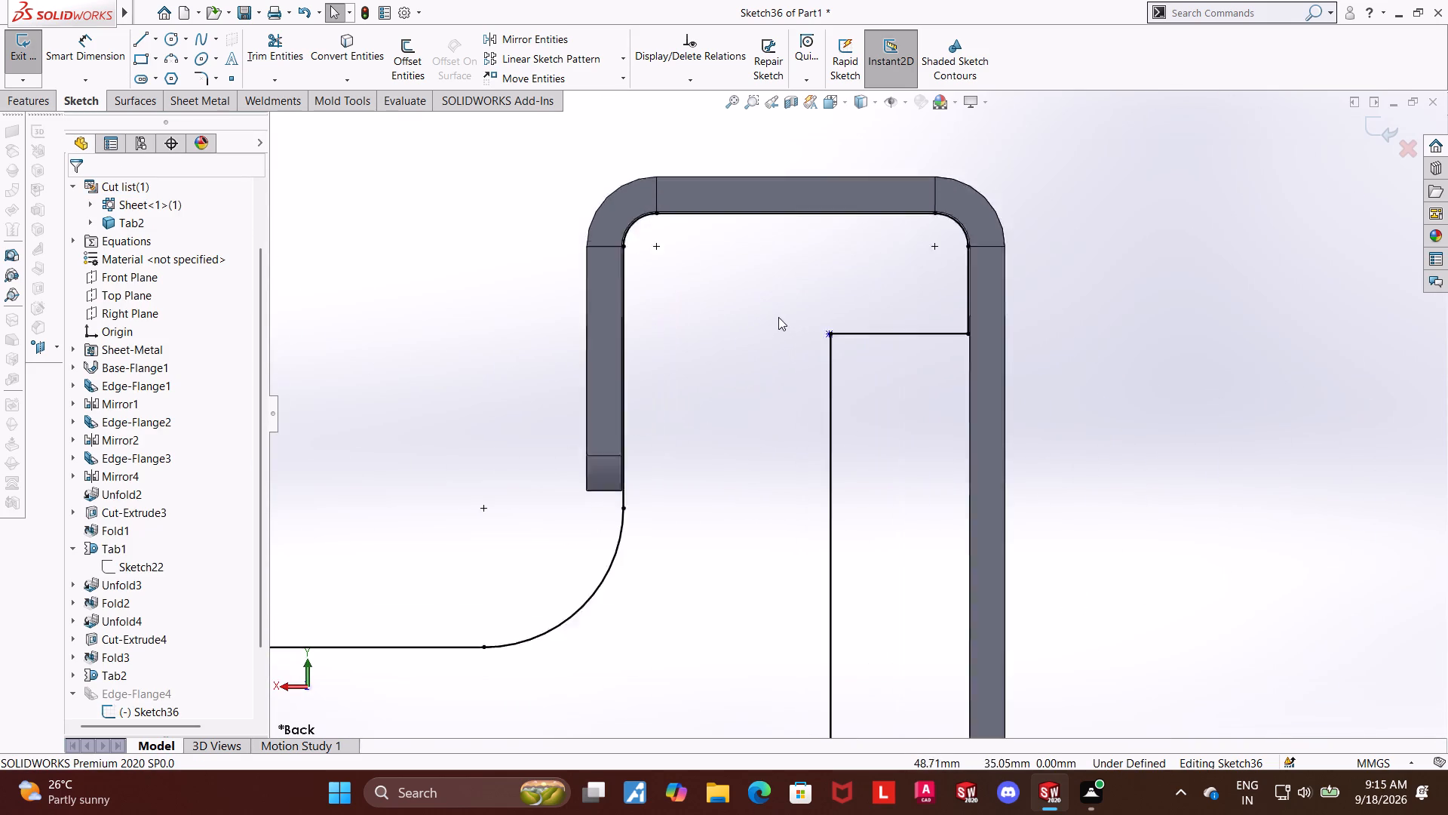
pyautogui.scroll(-10, 778, 317)
pyautogui.rightClick(810, 411)
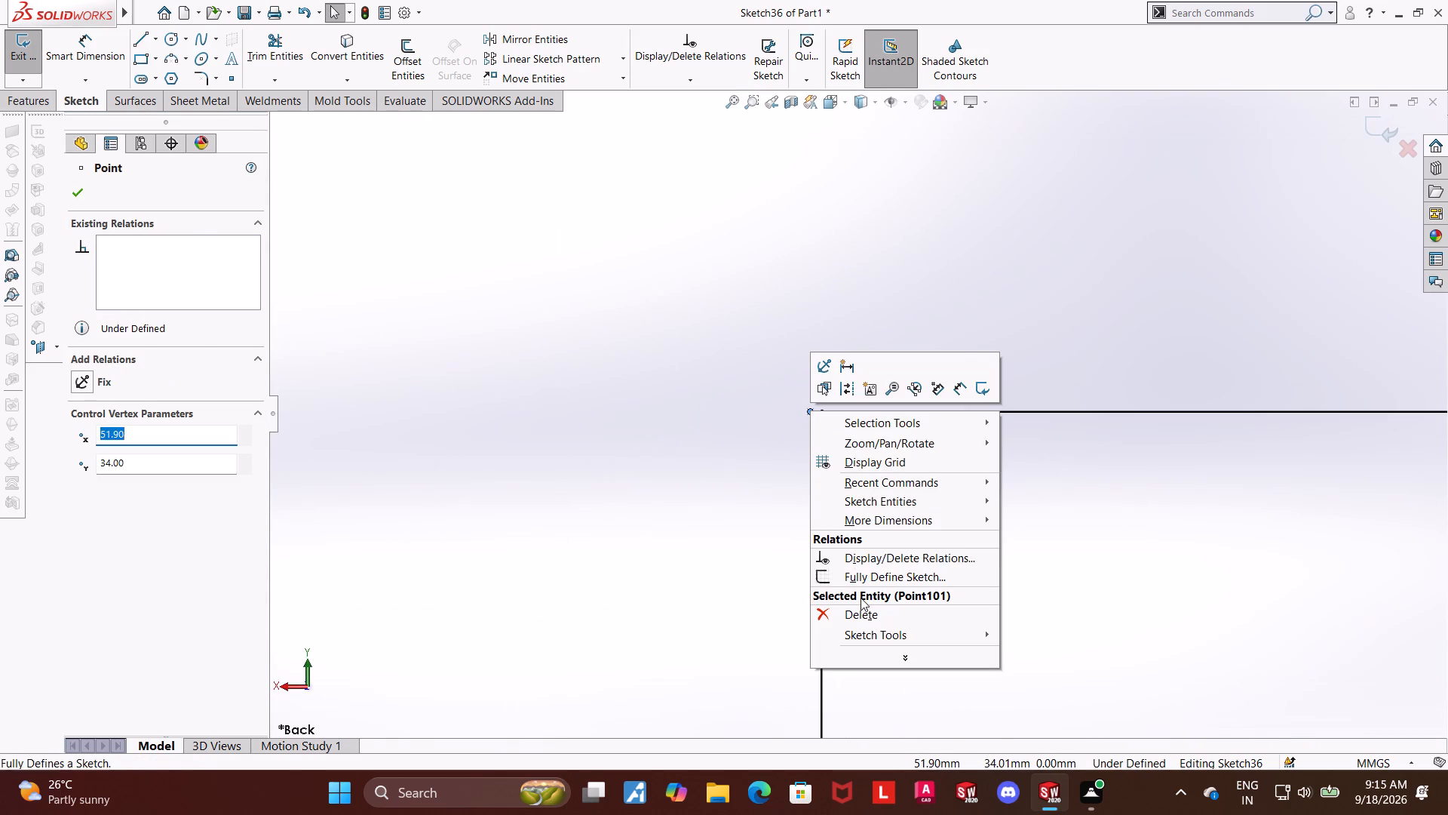
pyautogui.click(861, 606)
# Fillet the step corners on both sides of the flange profile with a 2 mm radius.
pyautogui.scroll(20, 861, 600)
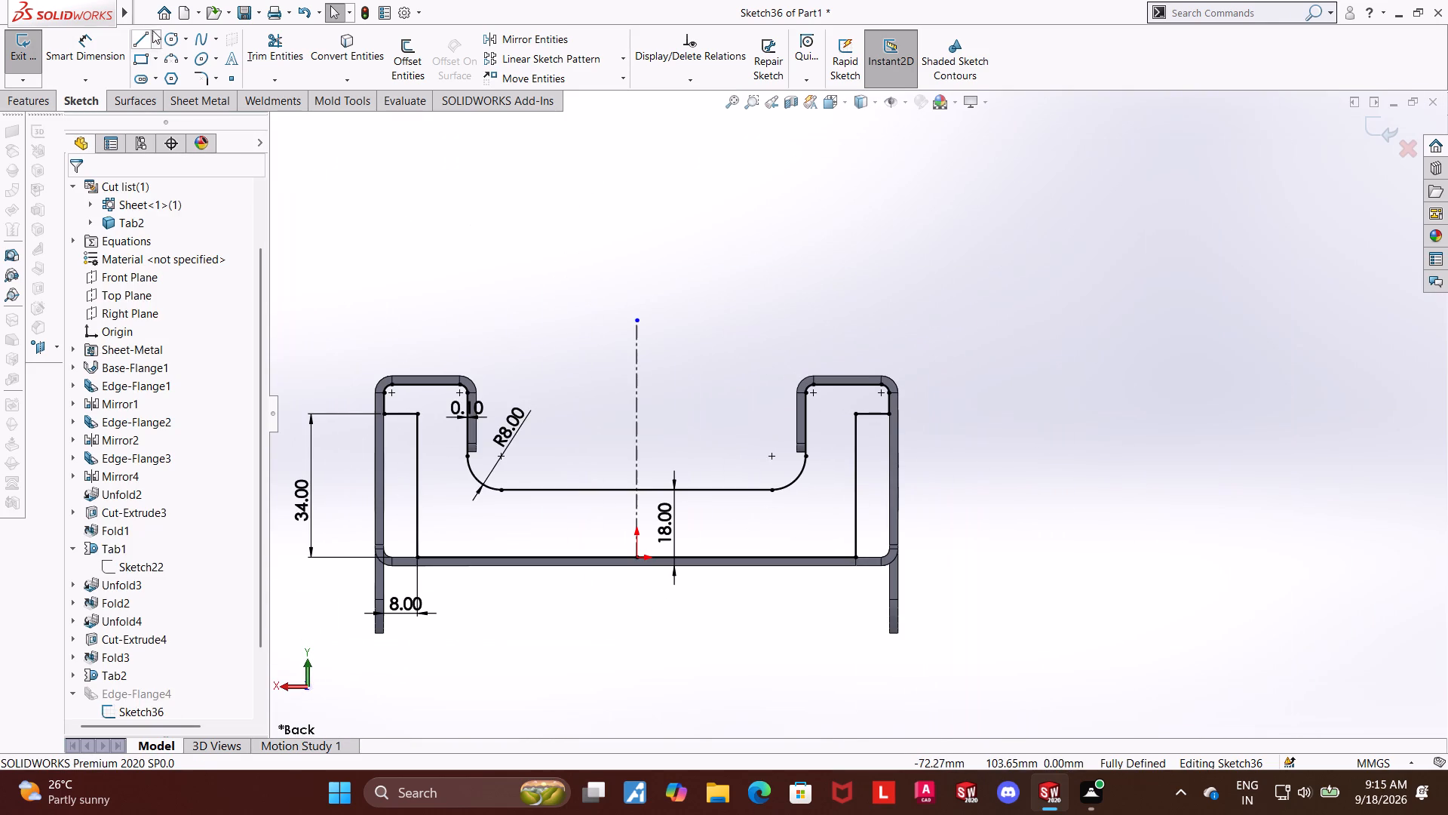
pyautogui.click(207, 79)
pyautogui.scroll(-5, 719, 358)
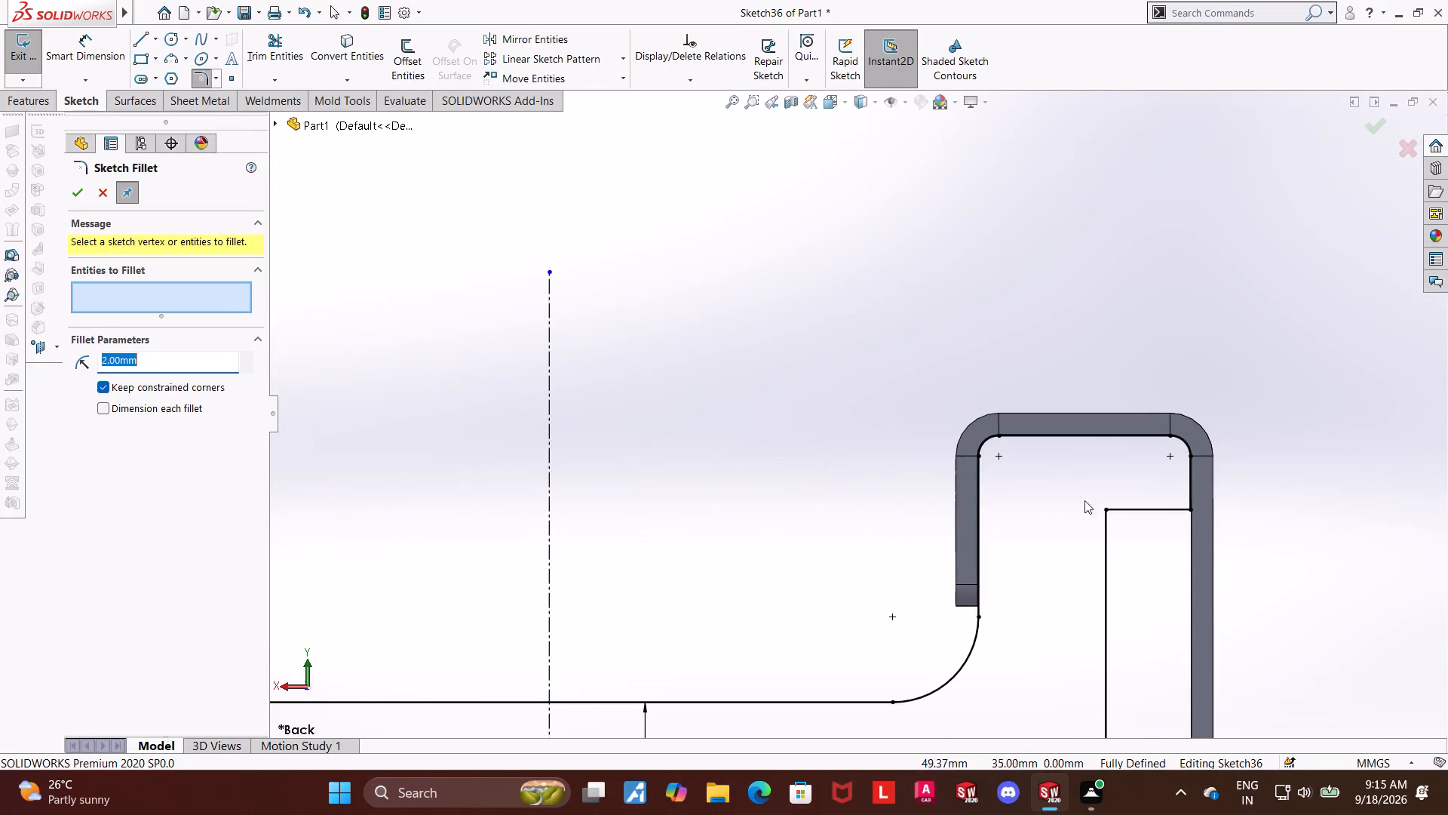
pyautogui.click(1108, 525)
pyautogui.click(1120, 509)
pyautogui.scroll(11, 581, 511)
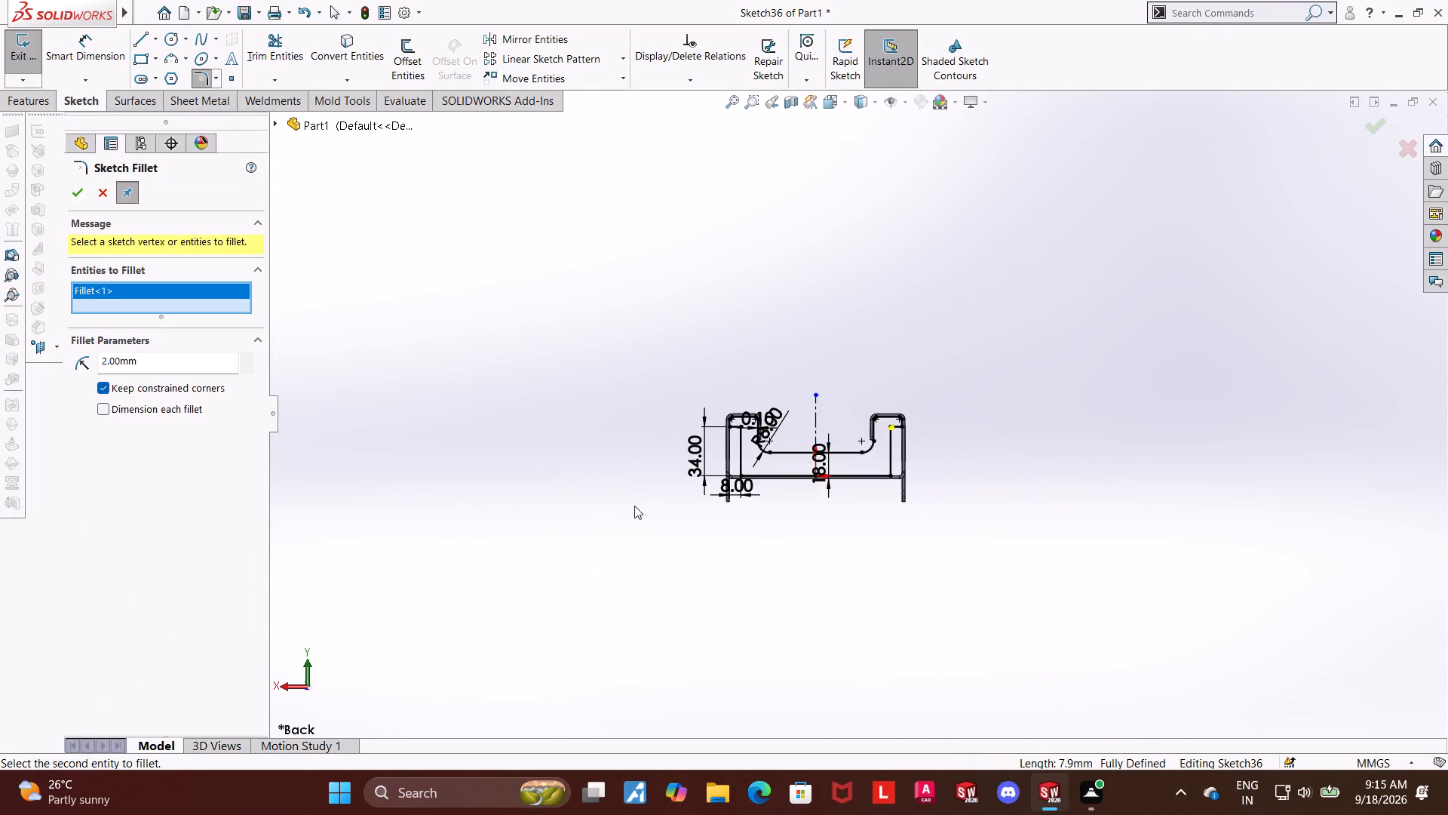
pyautogui.scroll(-11, 800, 430)
pyautogui.click(677, 401)
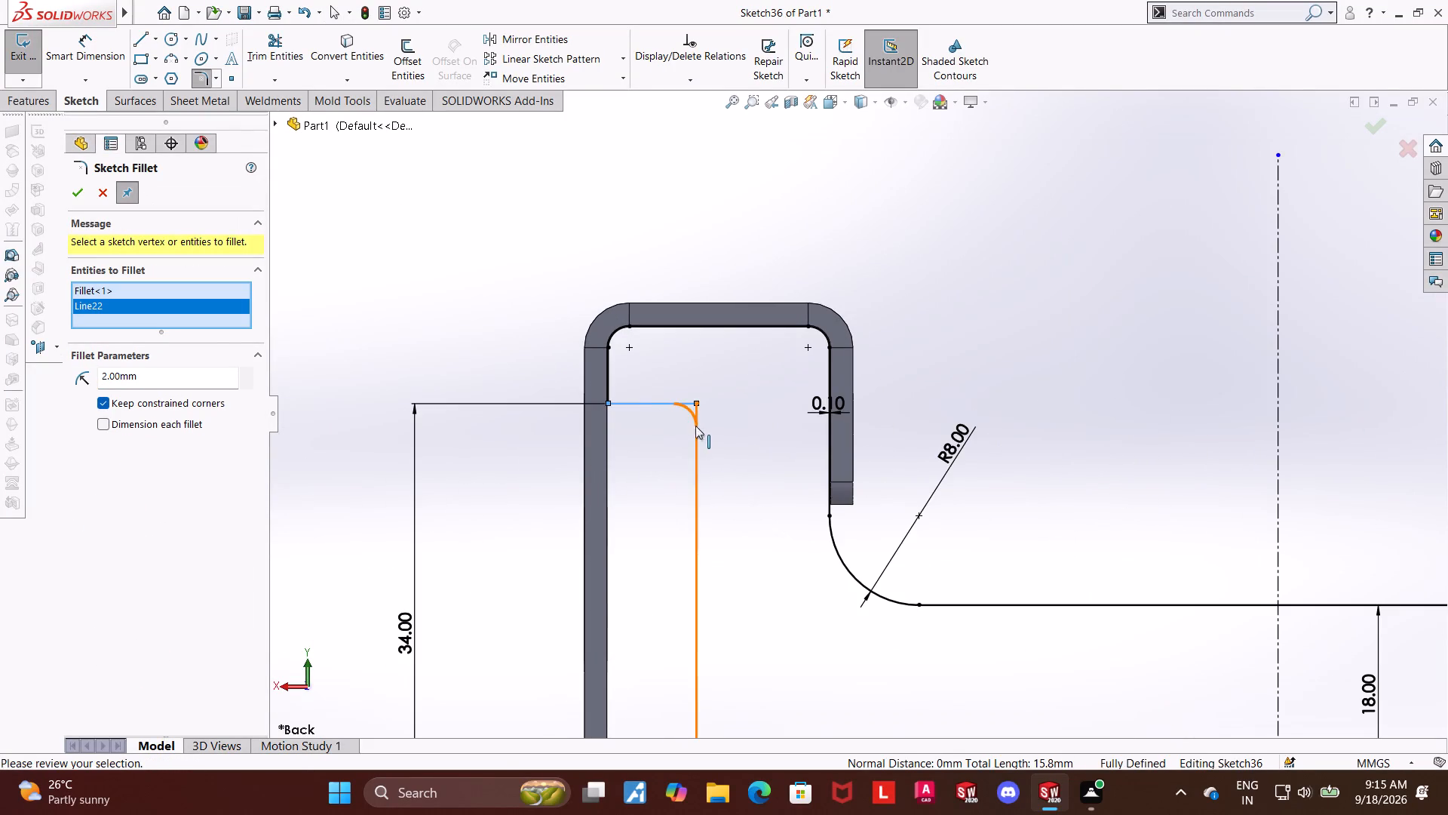
pyautogui.click(697, 426)
pyautogui.scroll(12, 697, 426)
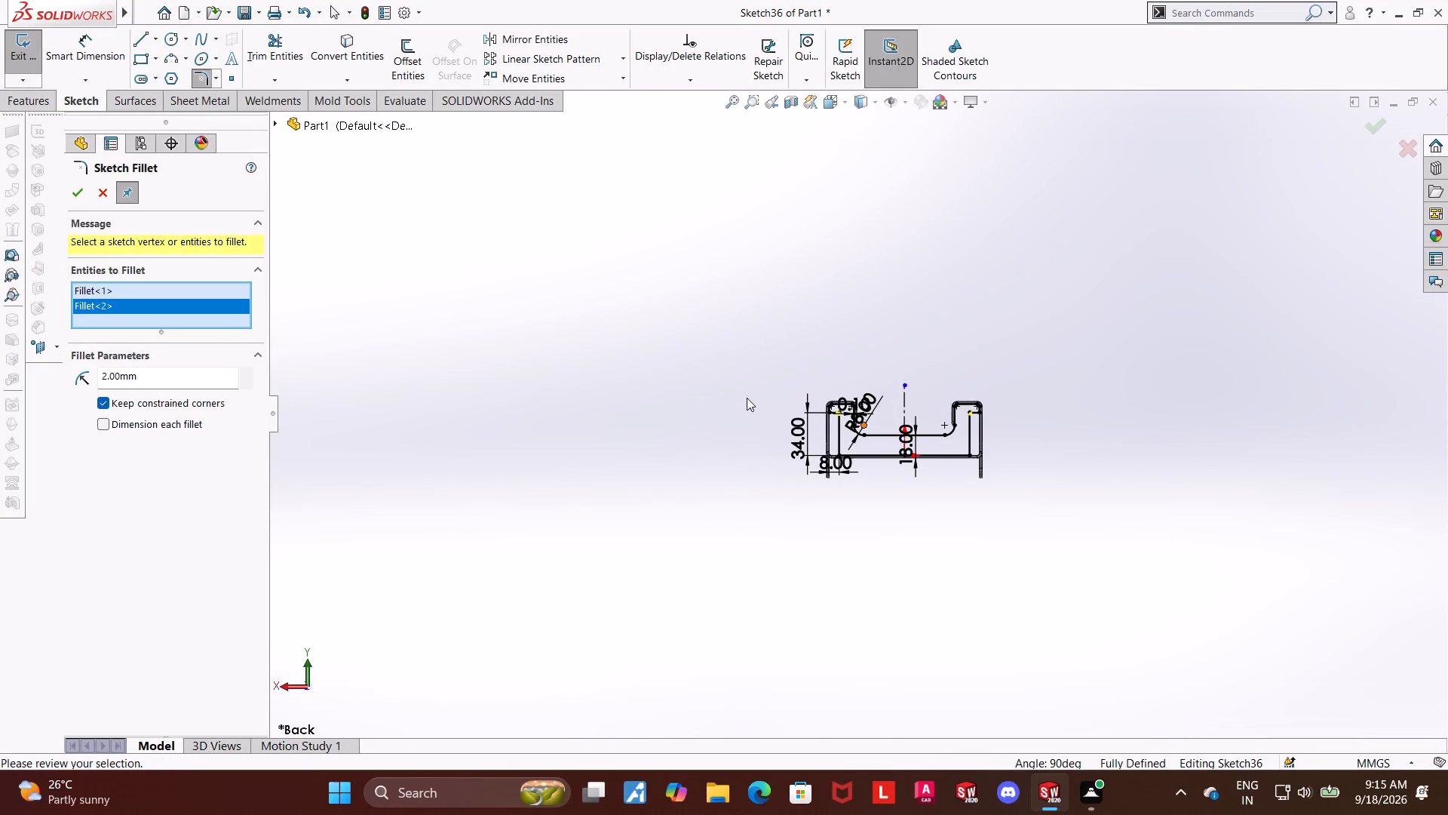
pyautogui.click(77, 194)
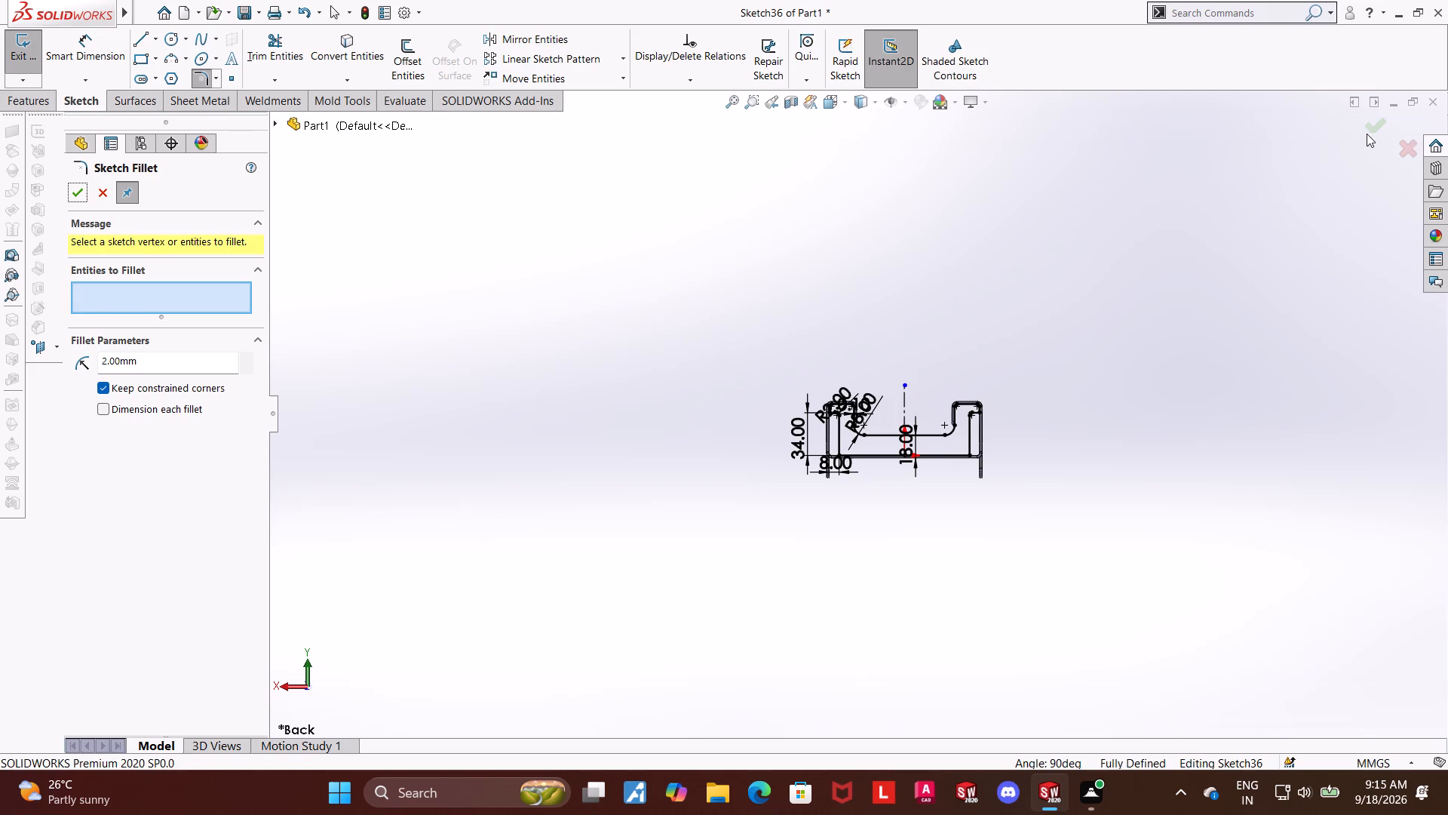
pyautogui.click(1366, 127)
# Finish the flange profile sketch and rebuild the long-edge flange.
pyautogui.scroll(1, 1170, 363)
pyautogui.moveTo(1155, 371); pyautogui.dragTo(1142, 377, button='middle')
pyautogui.scroll(-3, 1064, 387)
pyautogui.scroll(-2, 690, 451)
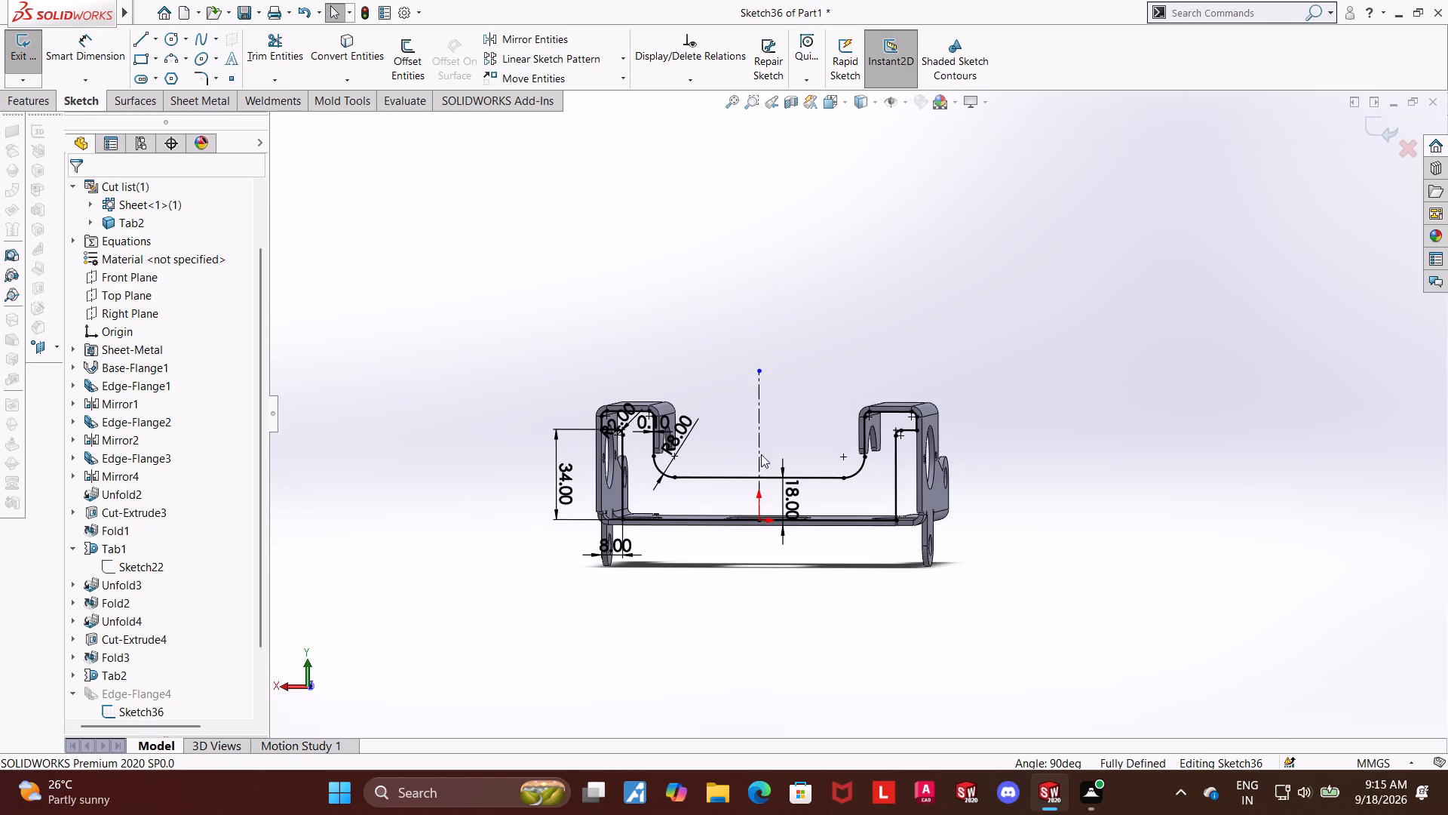
pyautogui.click(1376, 128)
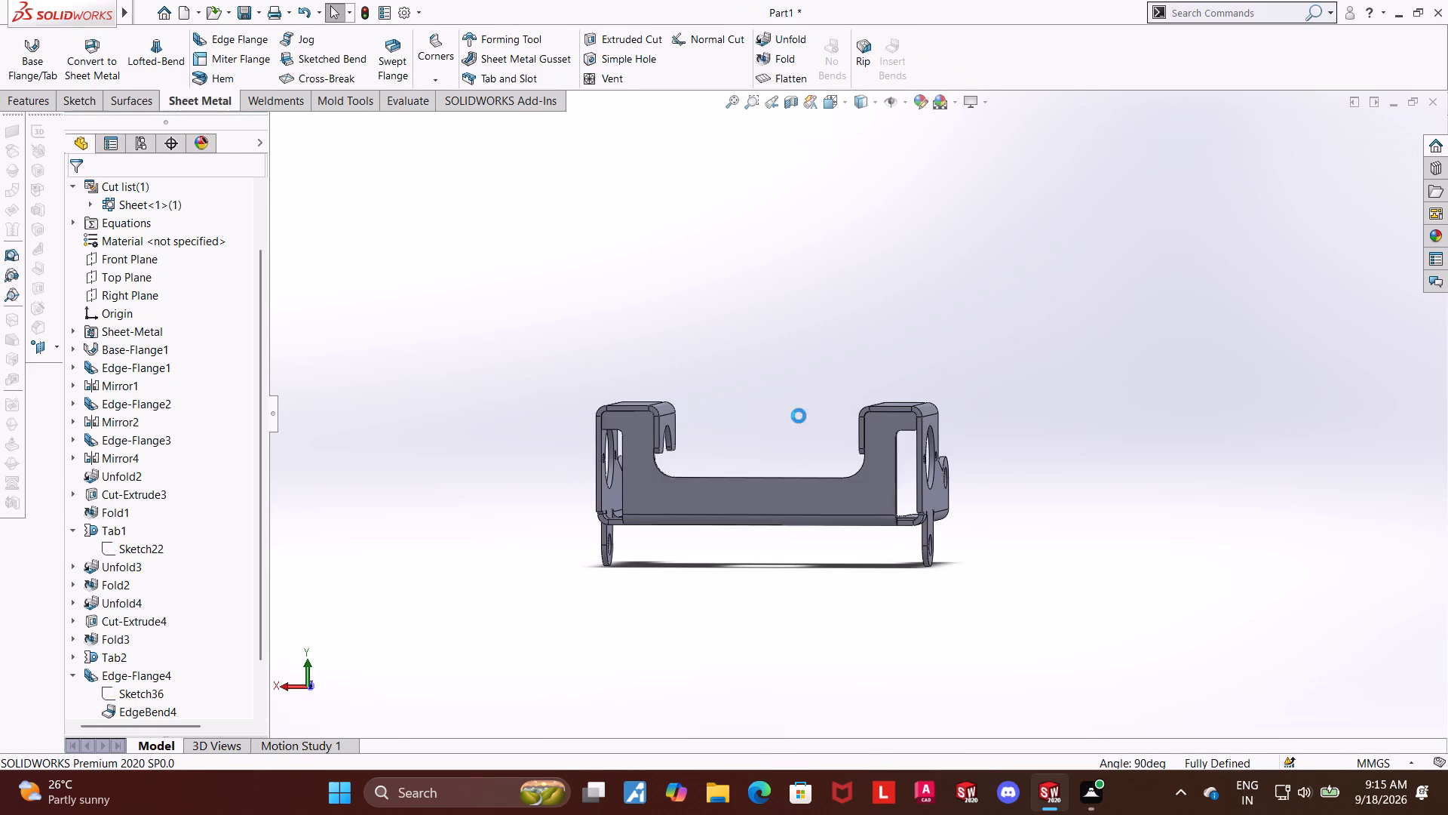
# Examine the rebuilt long-edge flange's rounded step cutouts and its gaps to the bent side flanges.
pyautogui.scroll(-3, 690, 446)
pyautogui.scroll(-9, 1103, 538)
pyautogui.moveTo(986, 543); pyautogui.dragTo(950, 582, button='middle')
pyautogui.scroll(1, 950, 582)
pyautogui.scroll(4, 931, 487)
pyautogui.scroll(6, 899, 426)
pyautogui.scroll(-5, 849, 272)
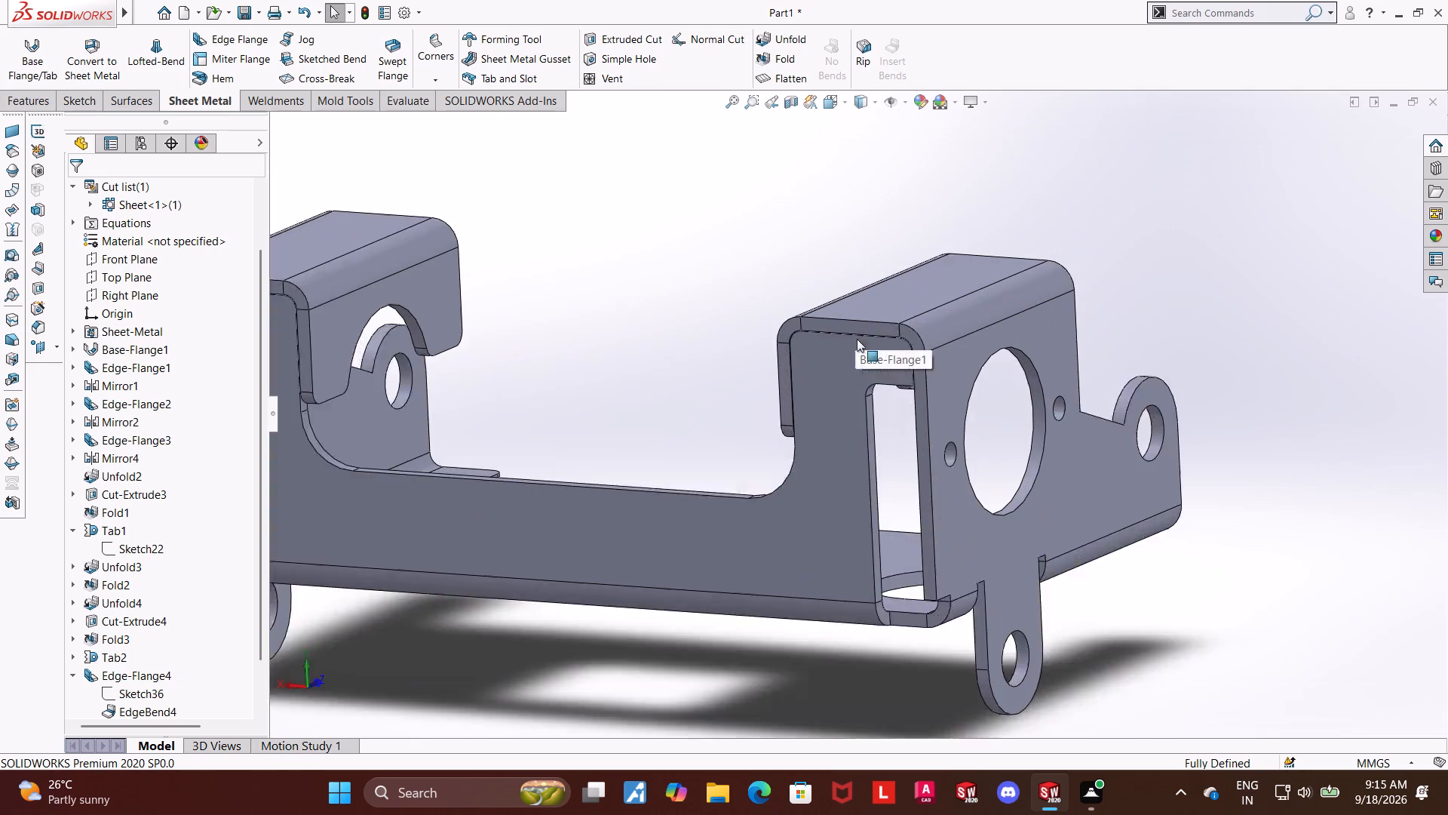
pyautogui.scroll(-3, 1092, 420)
pyautogui.moveTo(1201, 349); pyautogui.dragTo(1253, 353, button='middle')
pyautogui.scroll(1, 1253, 353)
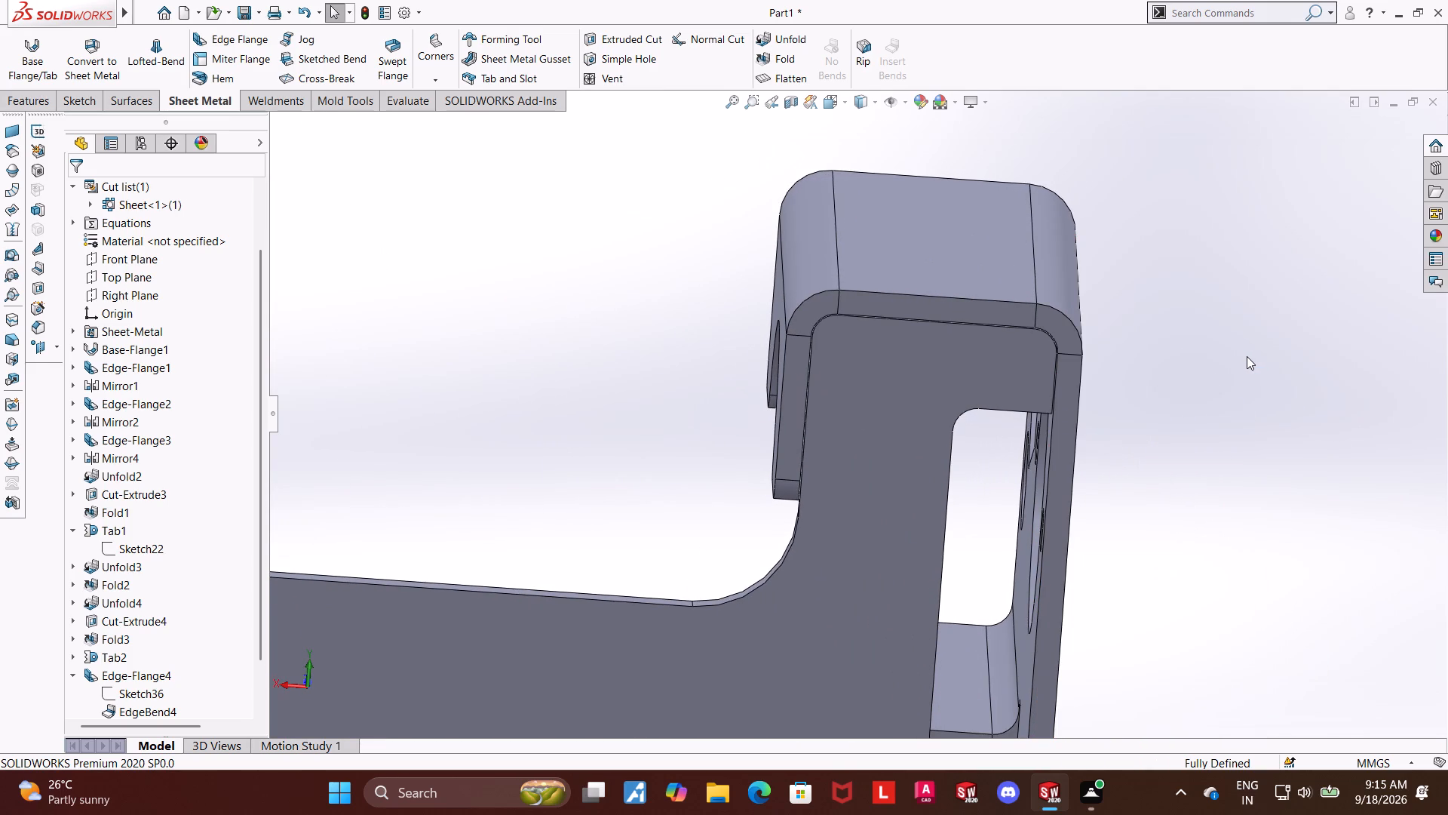
pyautogui.scroll(4, 1244, 356)
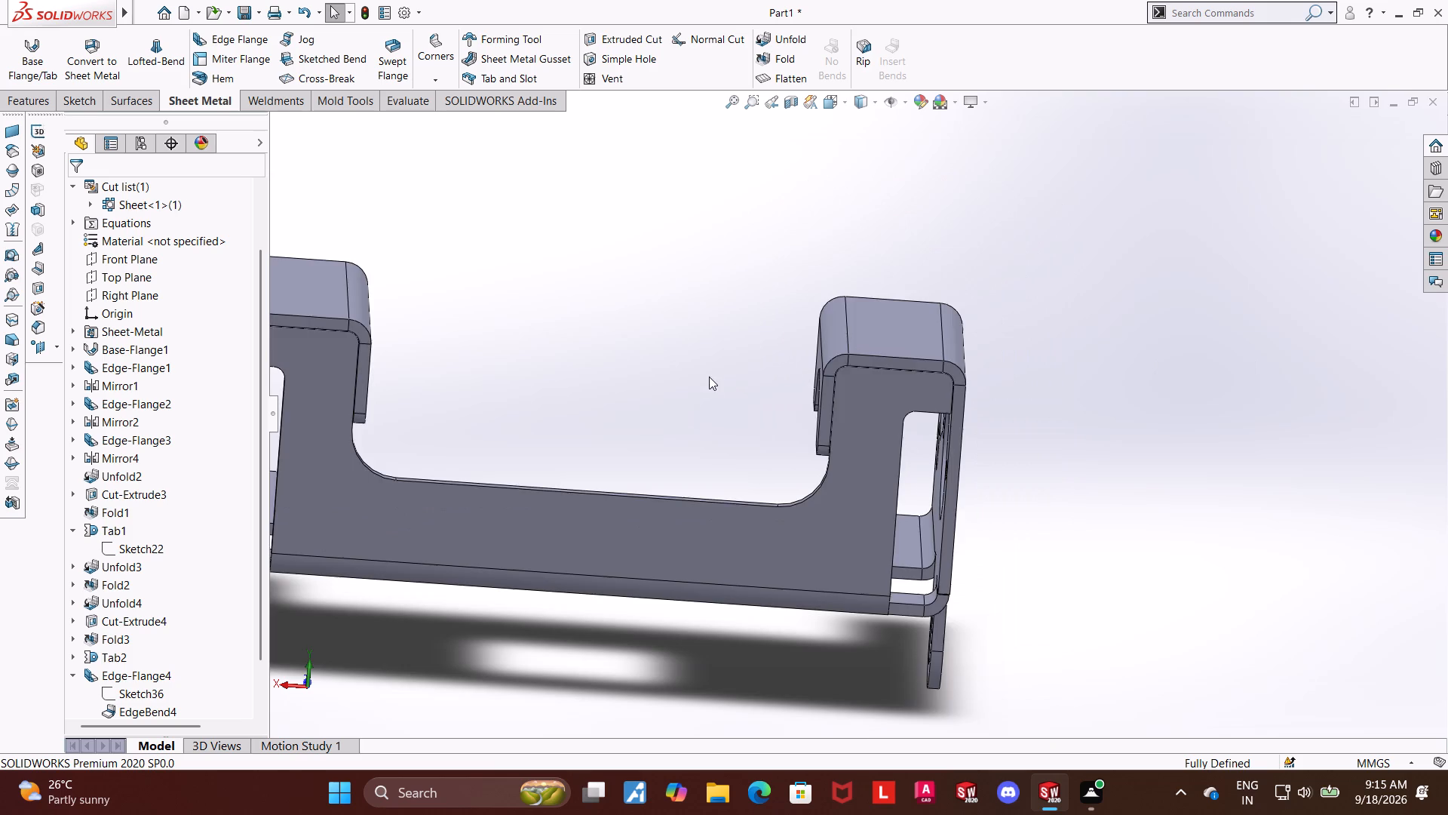
pyautogui.scroll(5, 711, 377)
pyautogui.scroll(-16, 684, 374)
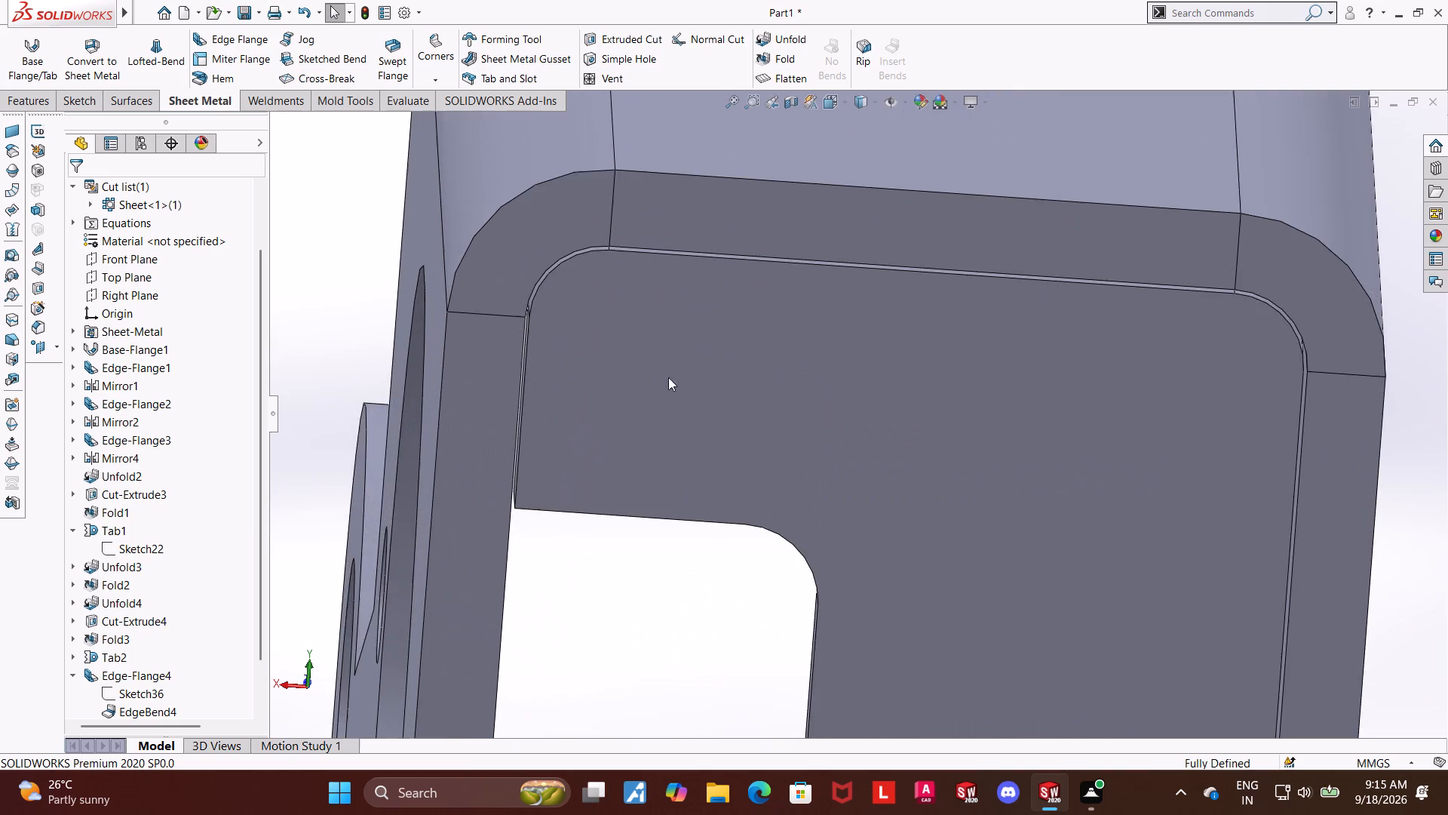
pyautogui.moveTo(726, 383); pyautogui.dragTo(723, 337, button='middle')
pyautogui.scroll(2, 724, 341)
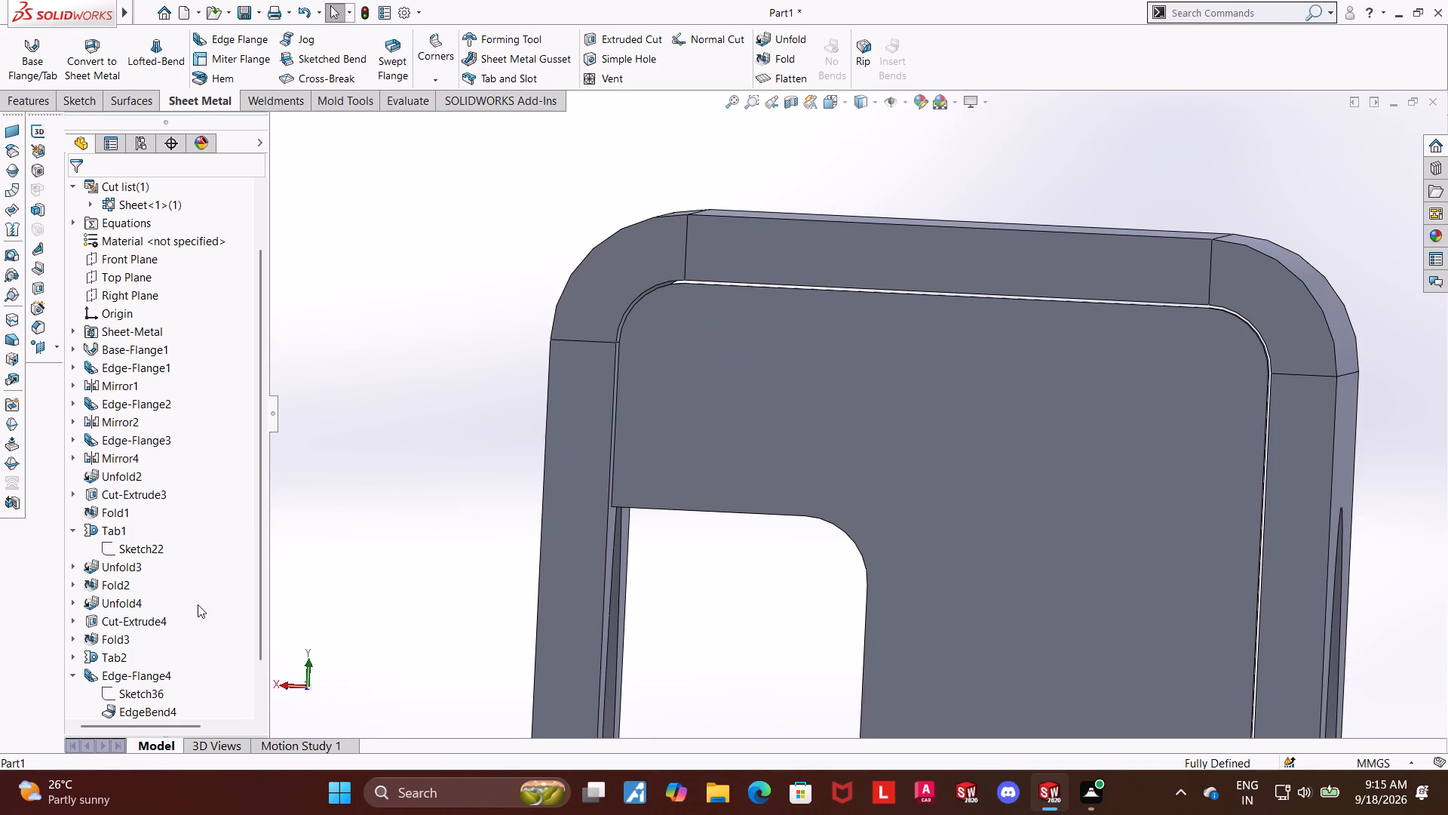
pyautogui.scroll(-3, 368, 627)
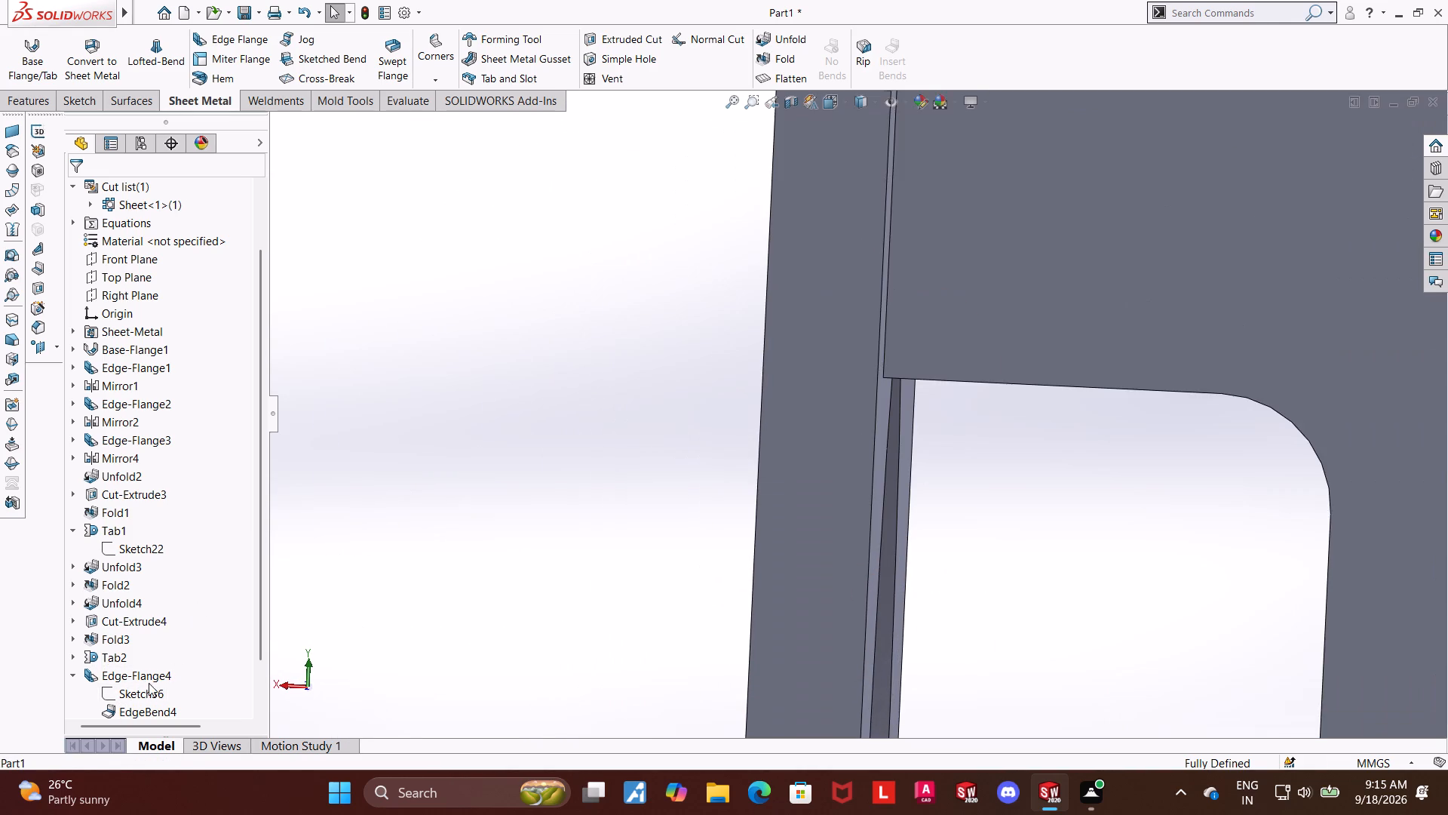
# Edit the long-edge flange feature to turn off trimming of side bends.
pyautogui.click(149, 682)
pyautogui.click(164, 640)
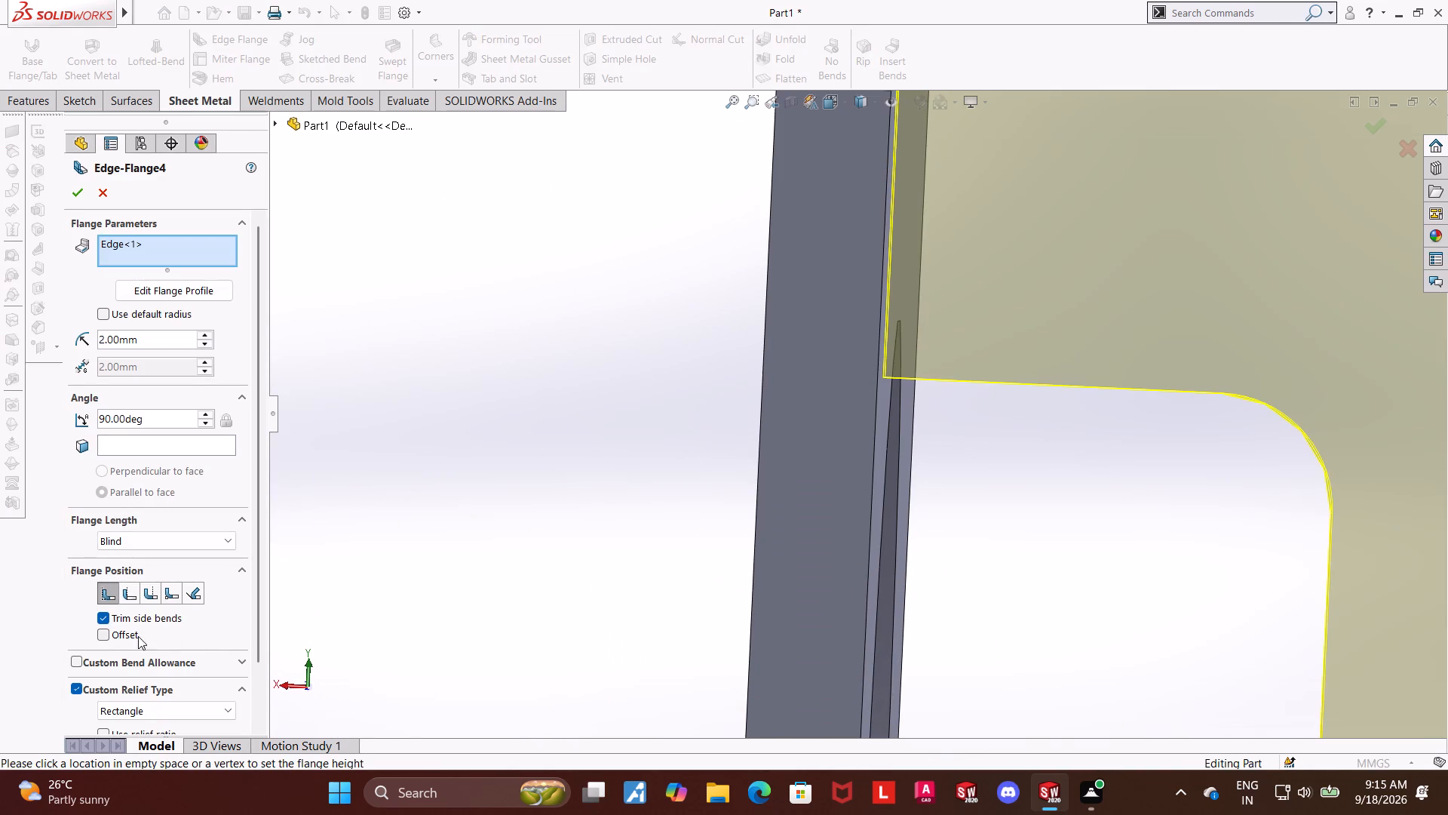
pyautogui.click(100, 617)
pyautogui.click(77, 195)
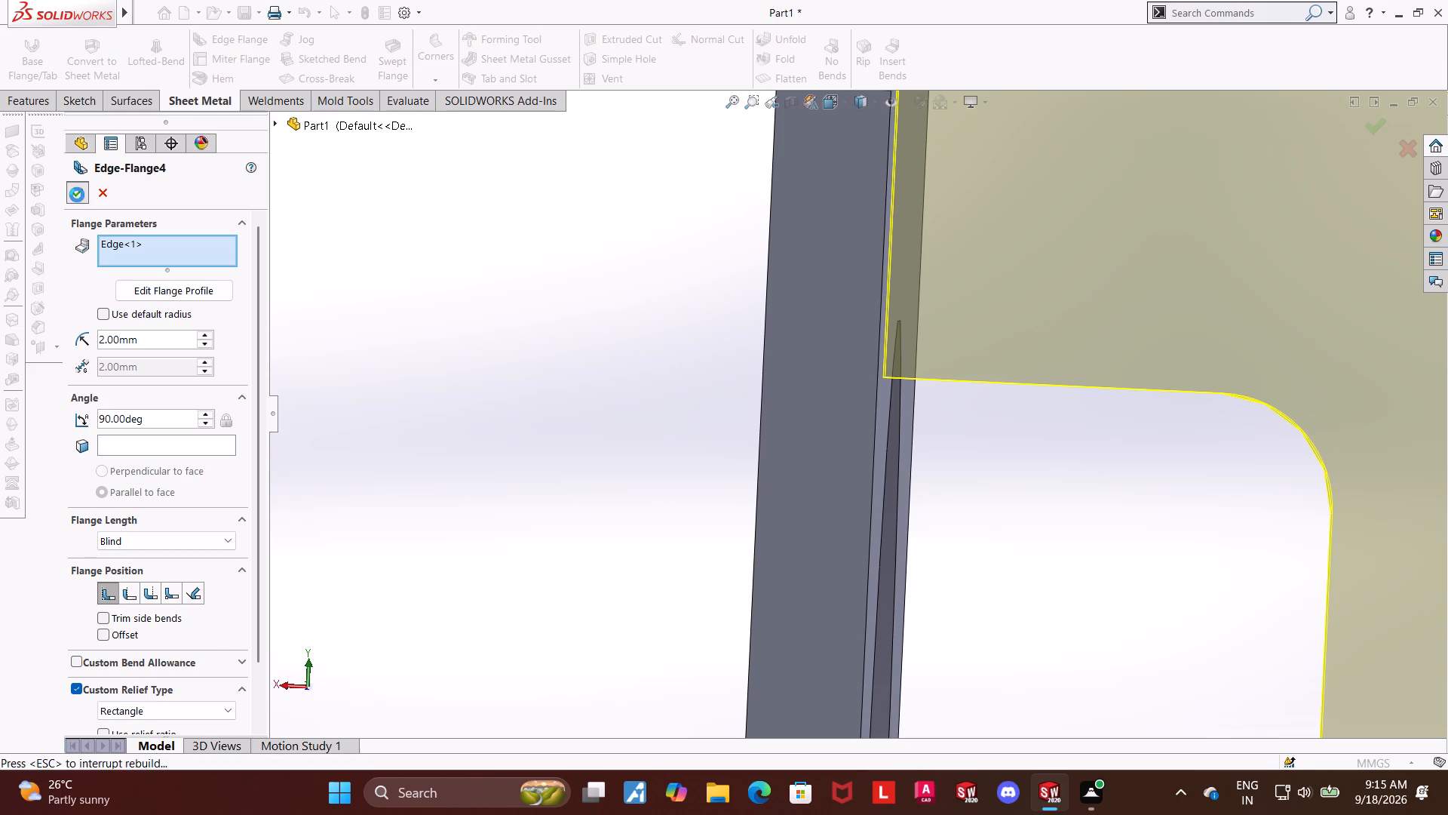
# Examine the whole bracket from the back, front and side after the flange edit.
pyautogui.scroll(15, 702, 415)
pyautogui.scroll(-3, 1205, 490)
pyautogui.moveTo(1420, 467); pyautogui.dragTo(1401, 467, button='middle')
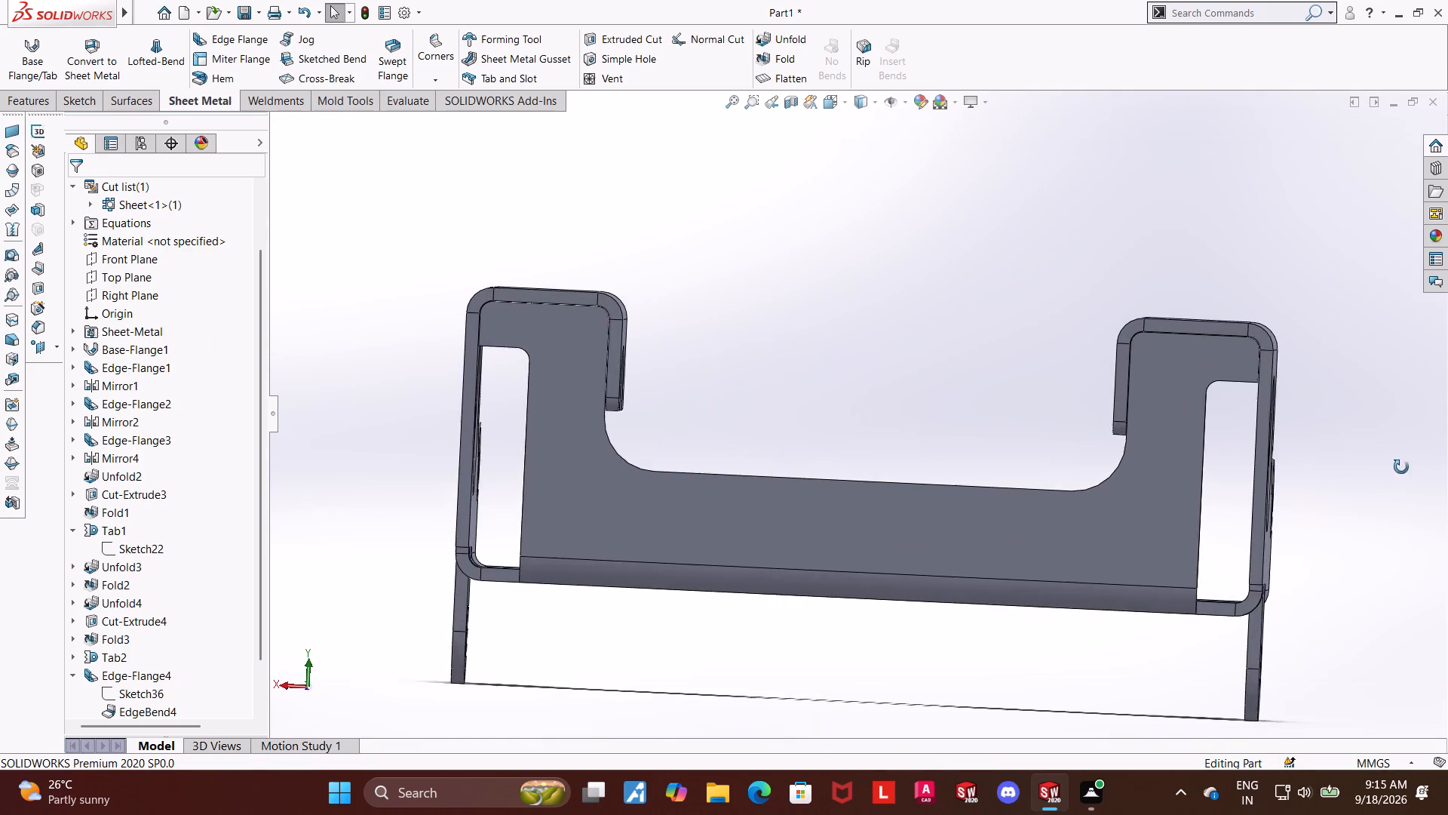
pyautogui.moveTo(1401, 467); pyautogui.dragTo(1143, 557, button='middle')
pyautogui.scroll(1, 1370, 467)
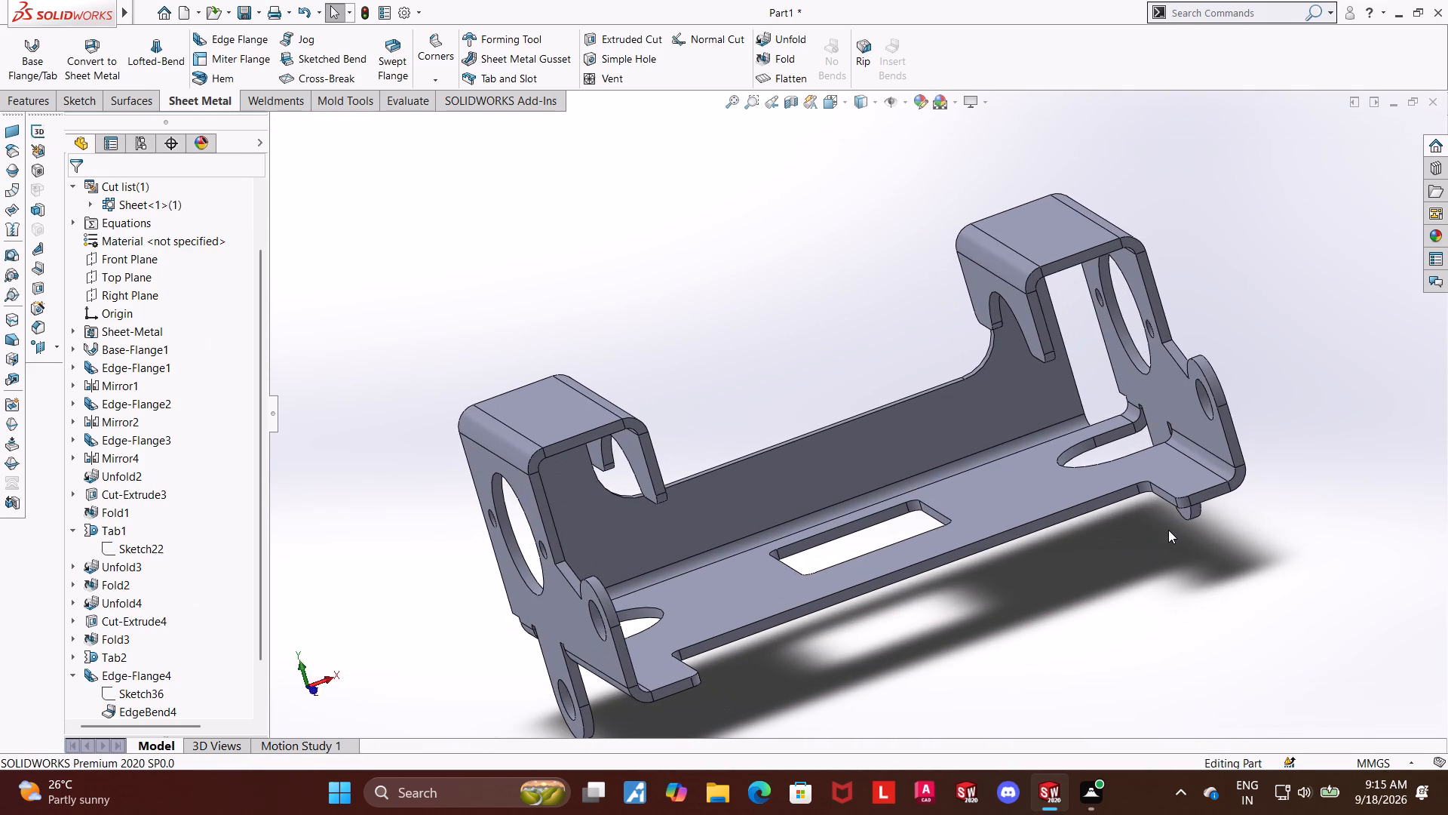
pyautogui.moveTo(1214, 537); pyautogui.dragTo(1227, 575, button='middle')
pyautogui.scroll(2, 1219, 576)
pyautogui.moveTo(1197, 577); pyautogui.dragTo(1200, 570, button='middle')
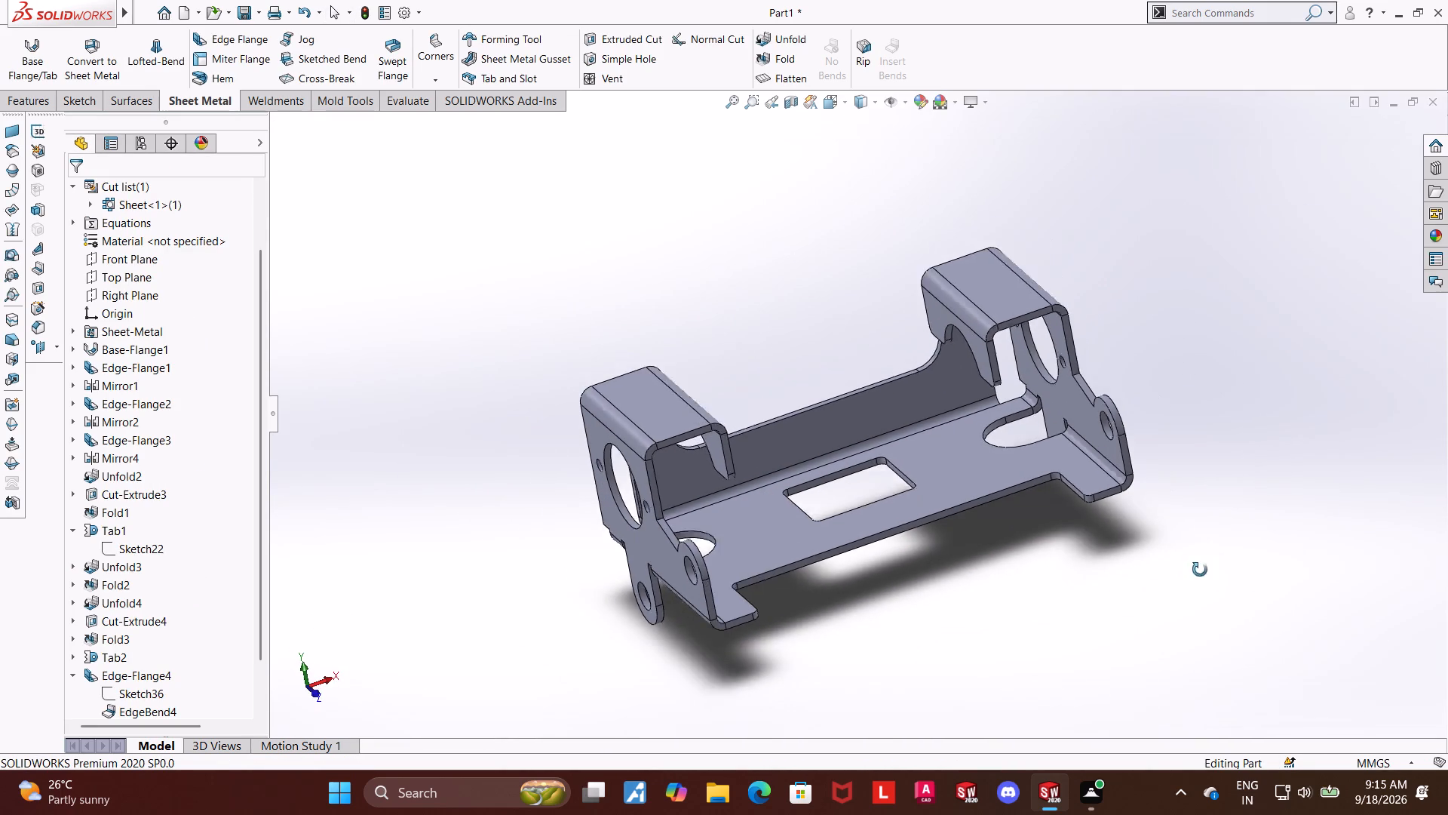
pyautogui.moveTo(1200, 570); pyautogui.dragTo(1233, 556, button='middle')
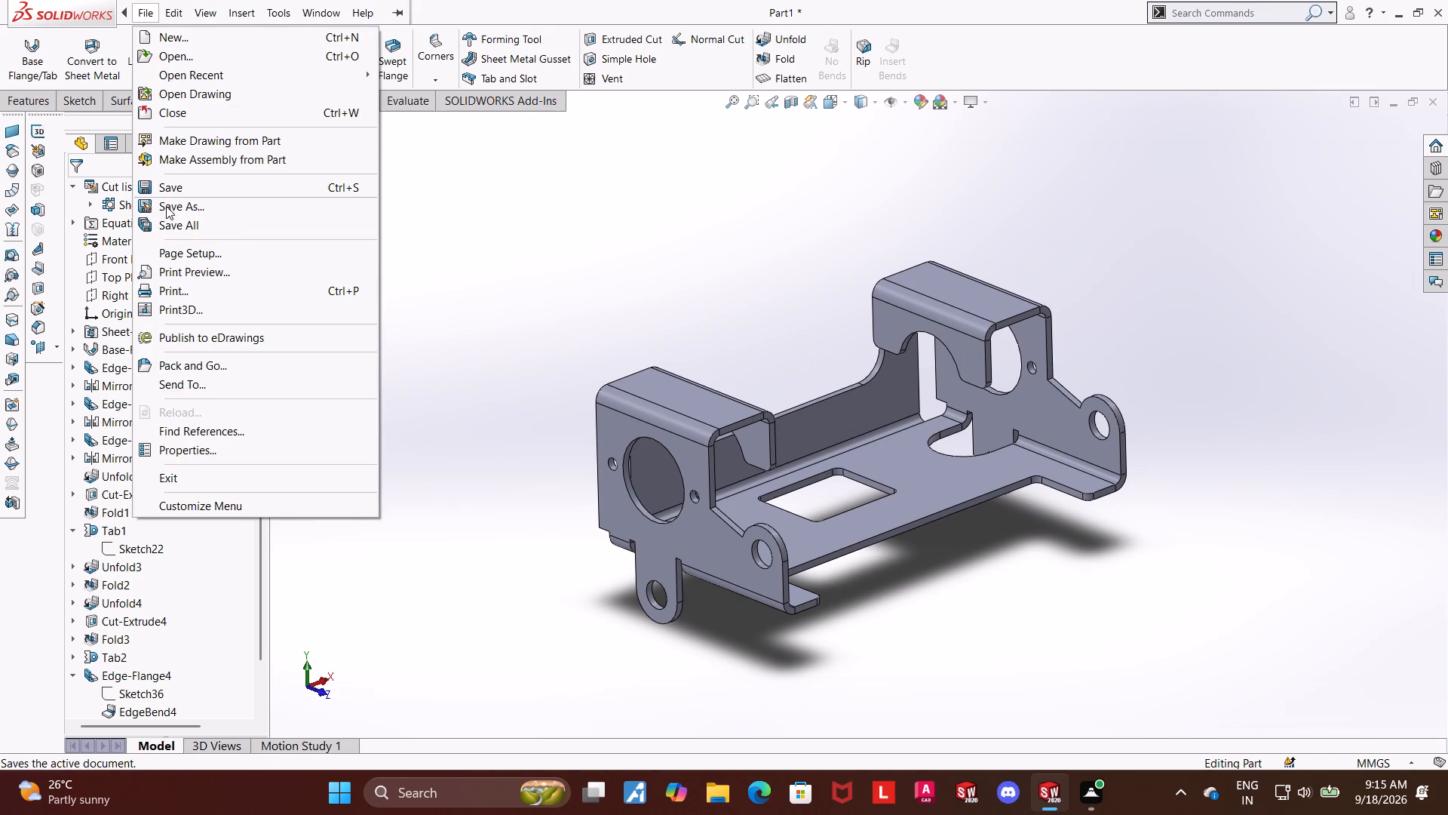
# Start saving the bracket part under a new file name.
pyautogui.click(166, 206)
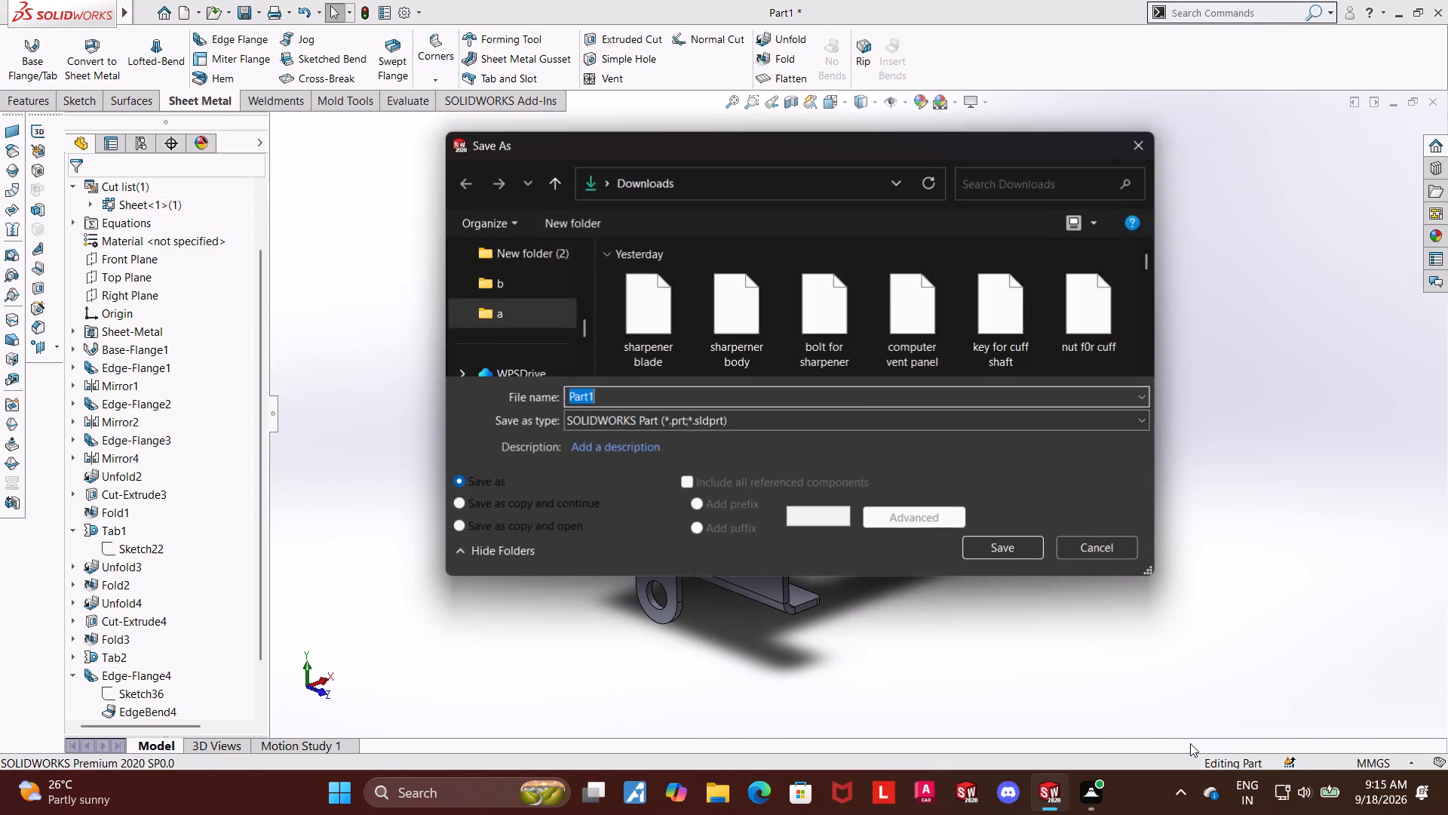
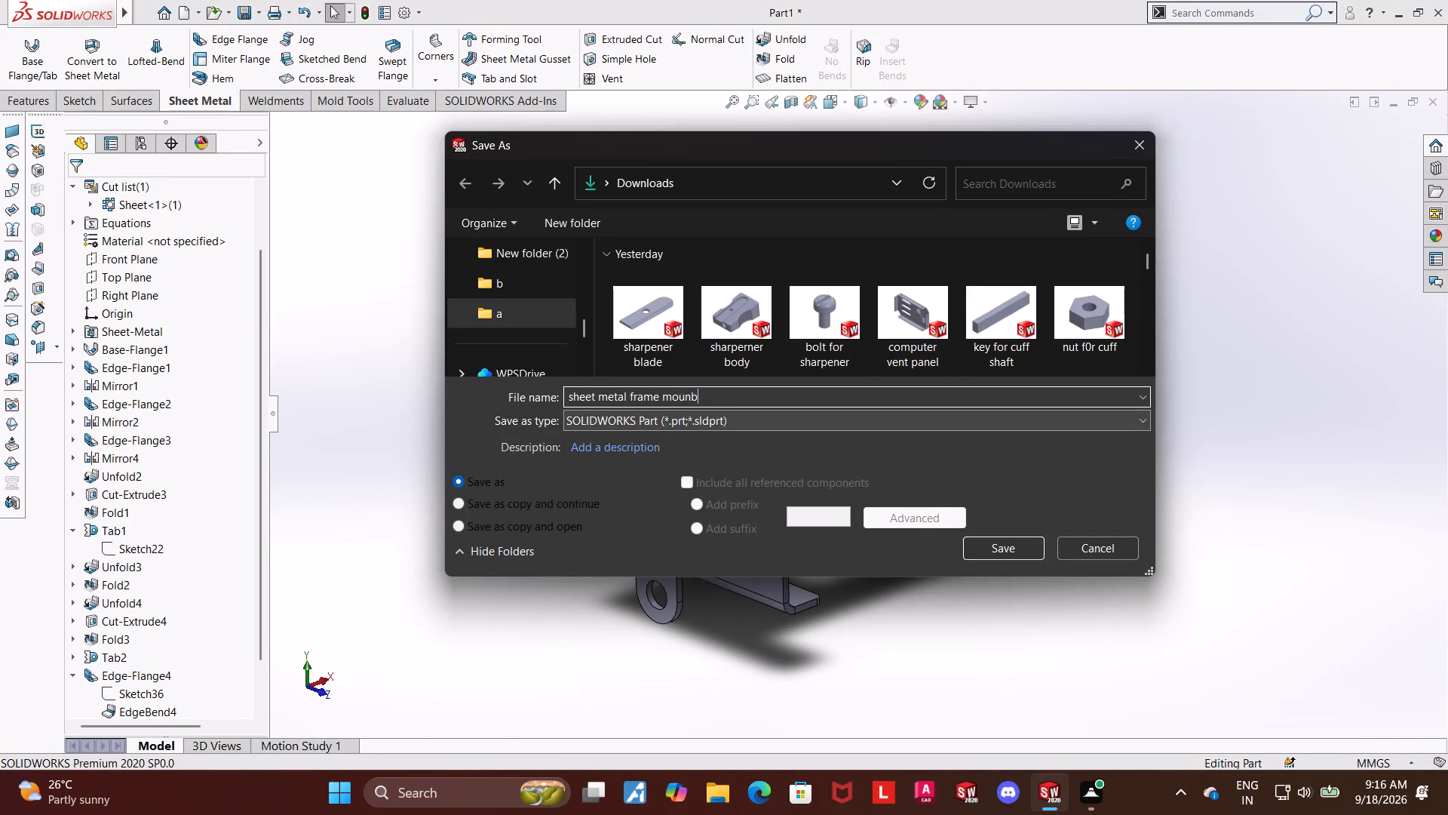
# Complete the file name as "sheet metal frame mount" and save the part in Downloads as a SOLIDWORKS Part.
pyautogui.press('BackSpace')
pyautogui.press('BackSpace')
pyautogui.press('t')
pyautogui.click(977, 546)
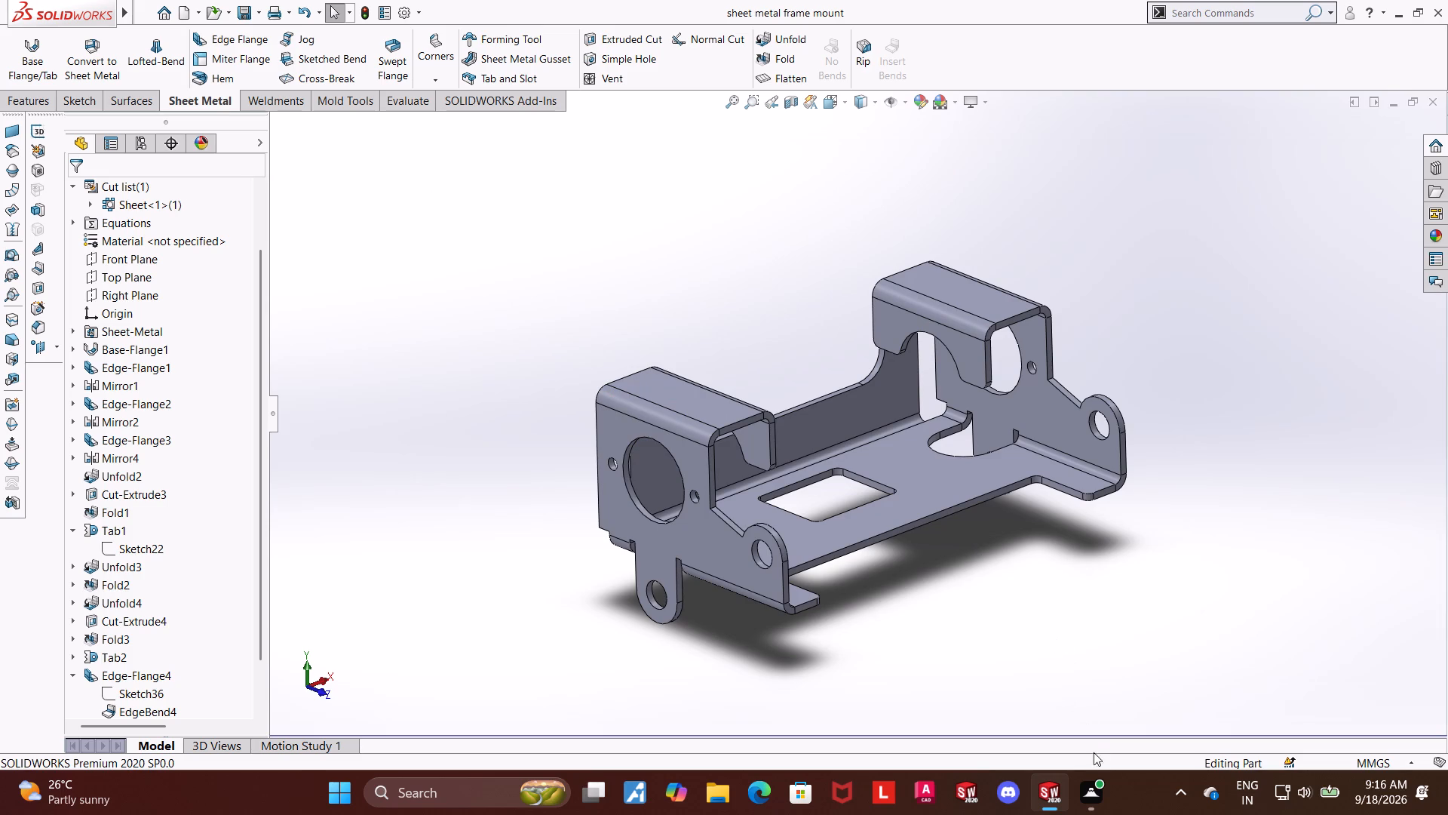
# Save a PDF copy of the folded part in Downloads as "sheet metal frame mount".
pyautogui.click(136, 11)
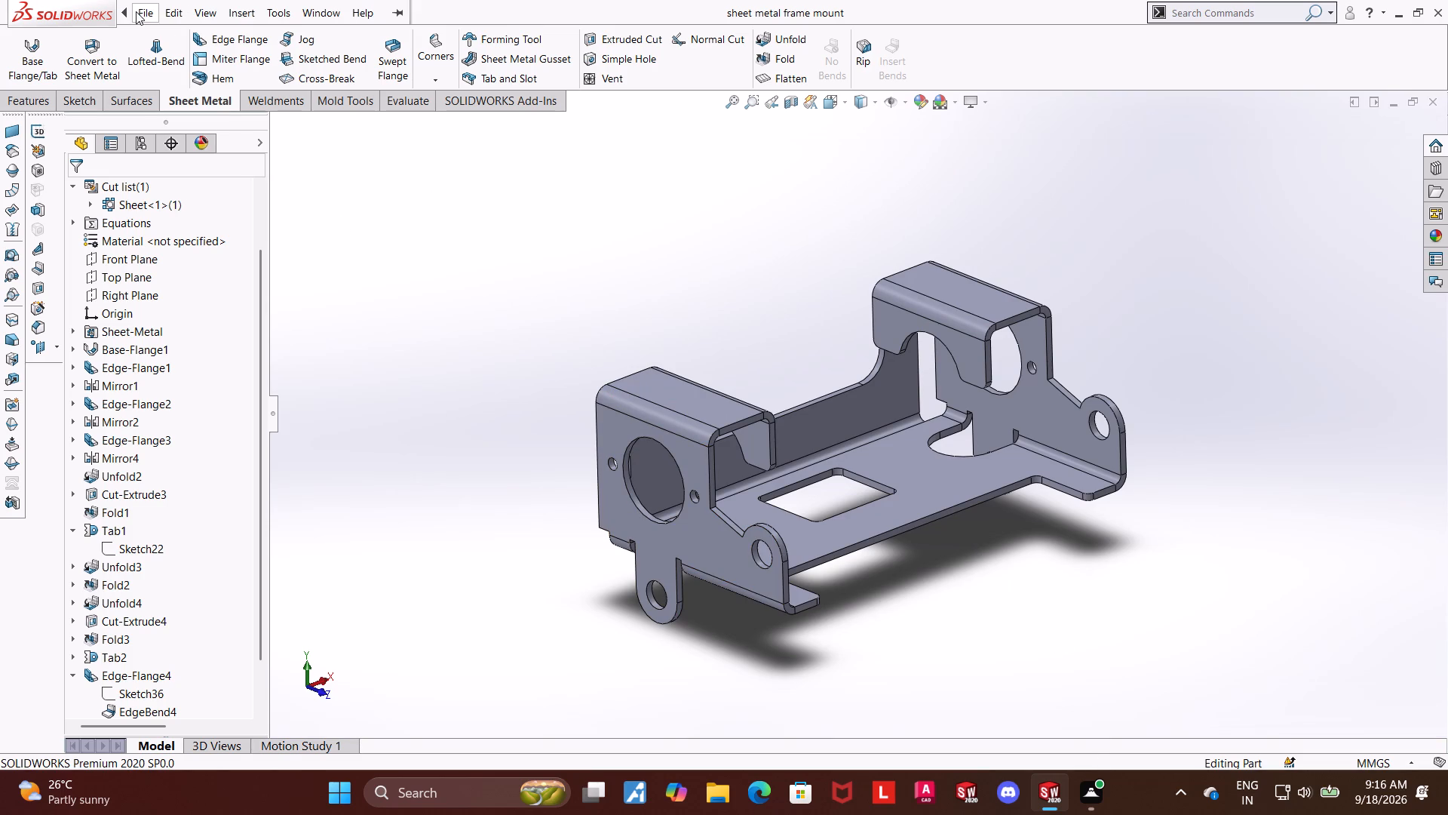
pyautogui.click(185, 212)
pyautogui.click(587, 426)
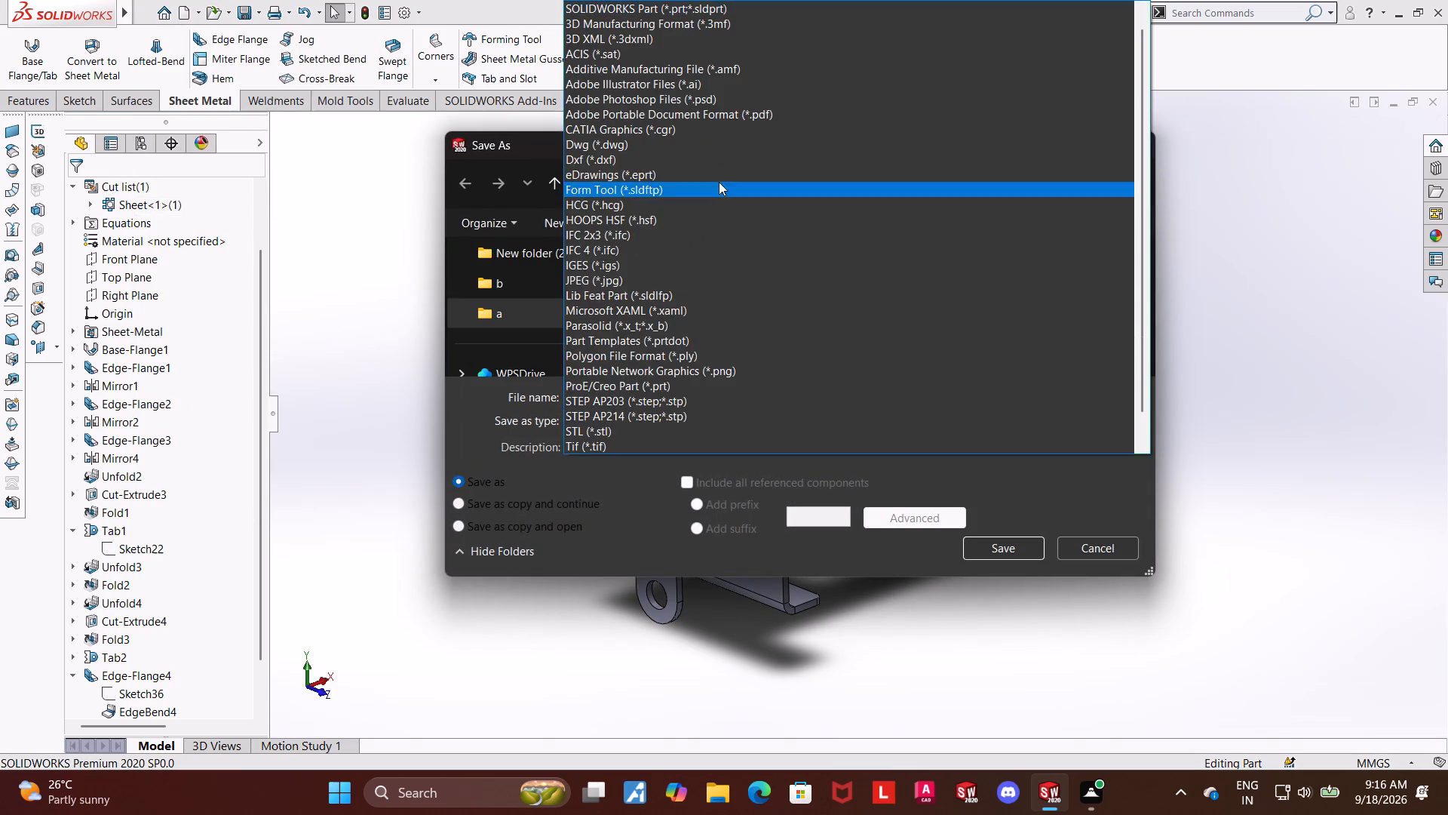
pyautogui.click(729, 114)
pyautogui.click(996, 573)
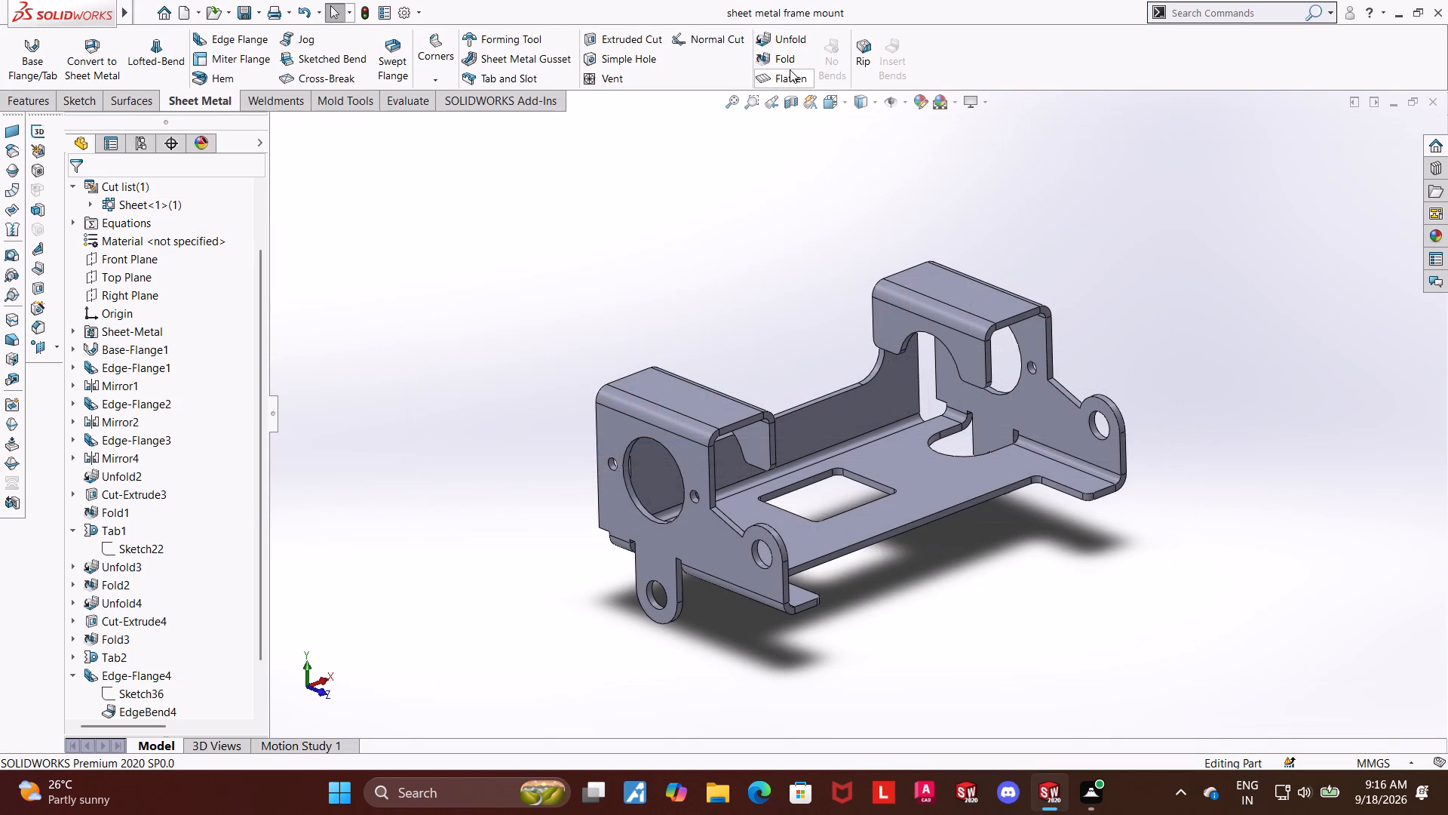
# Flatten the sheet metal part into its flat pattern and dismiss the rebuild warning.
pyautogui.click(788, 73)
pyautogui.moveTo(1069, 207); pyautogui.dragTo(1038, 243, button='middle')
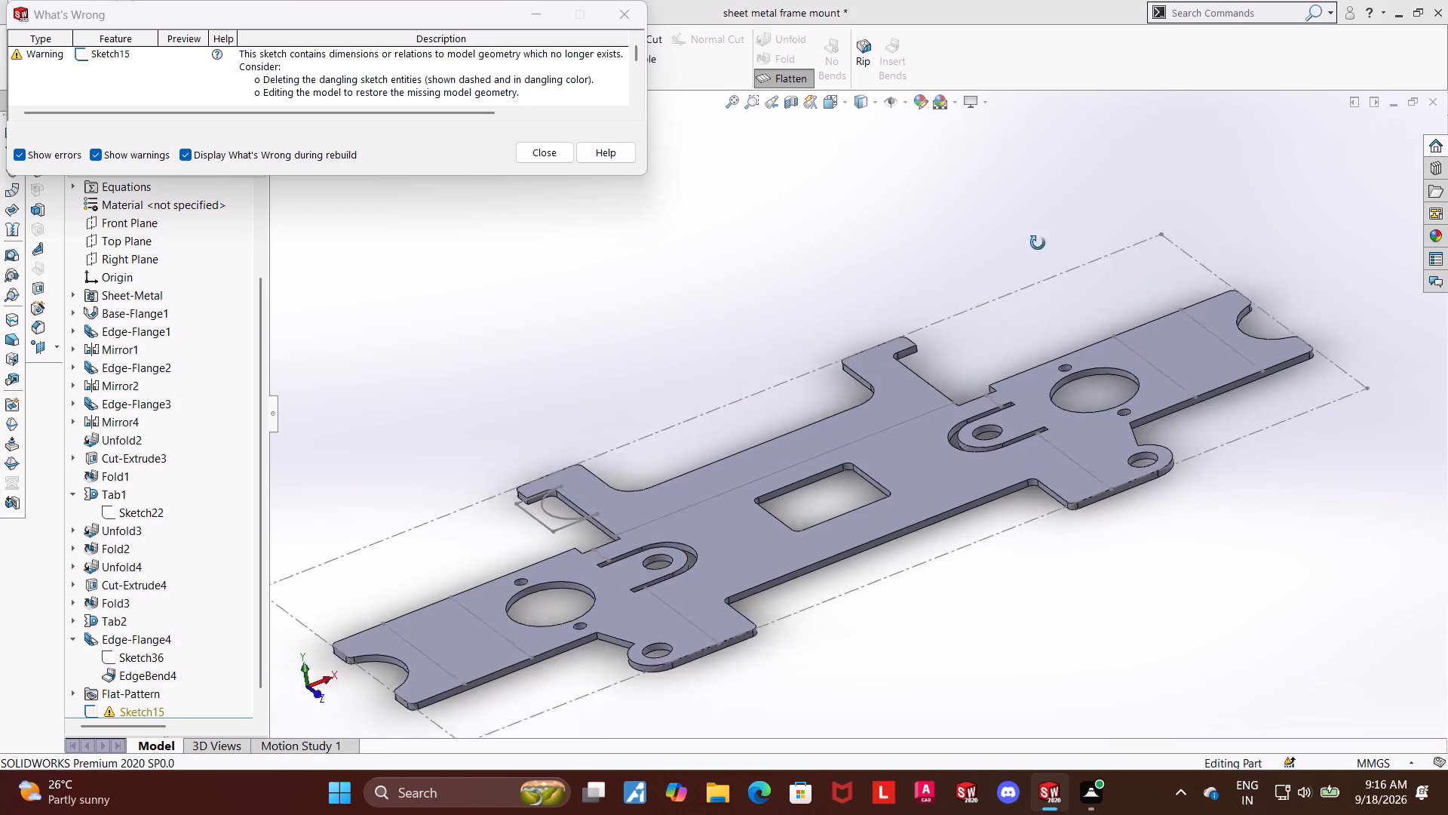
pyautogui.moveTo(1038, 243); pyautogui.dragTo(1078, 293, button='middle')
pyautogui.scroll(3, 1077, 293)
pyautogui.moveTo(1028, 288); pyautogui.dragTo(1011, 302, button='middle')
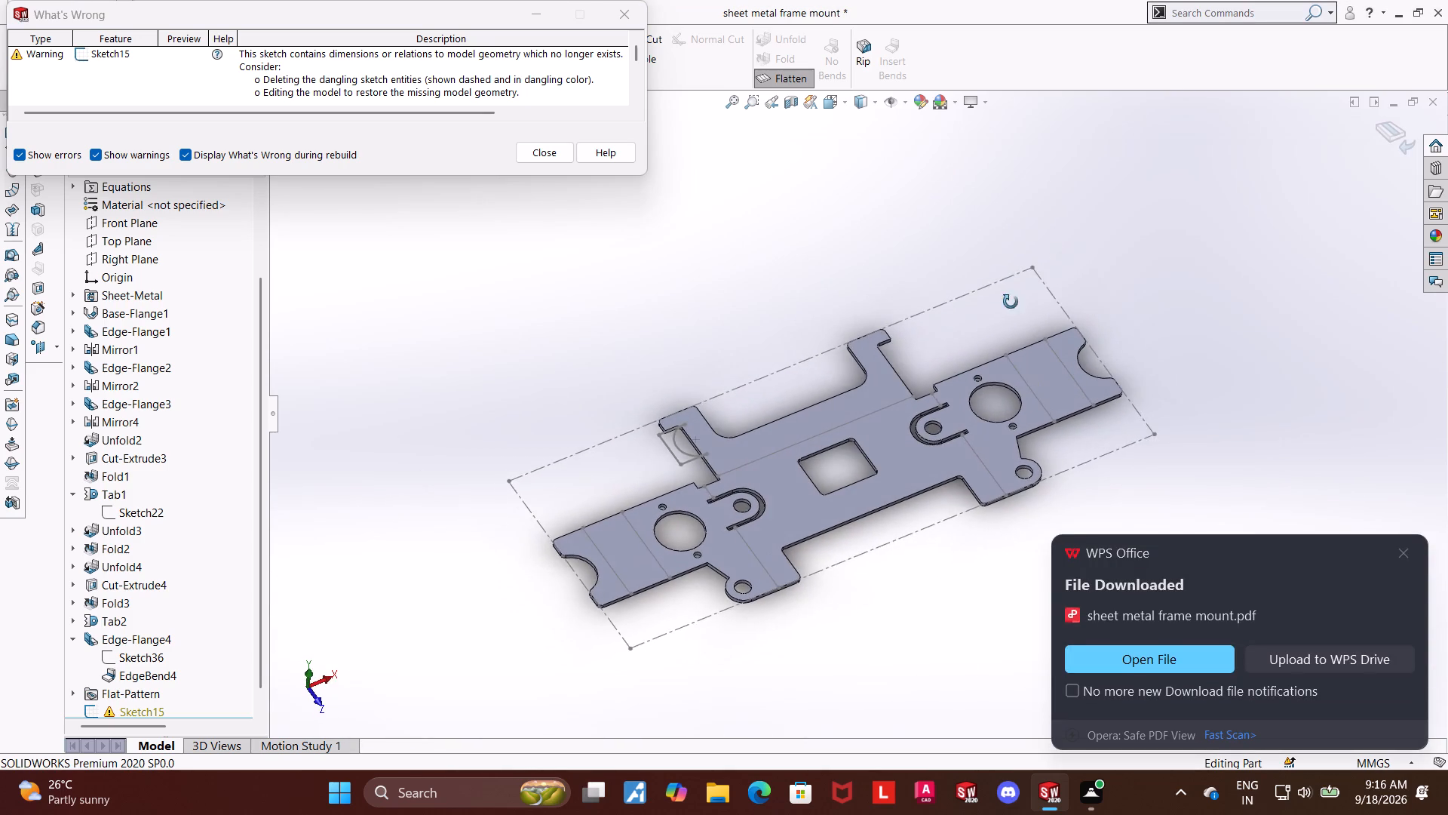
pyautogui.moveTo(1011, 302); pyautogui.dragTo(1011, 300, button='middle')
pyautogui.scroll(-2, 942, 397)
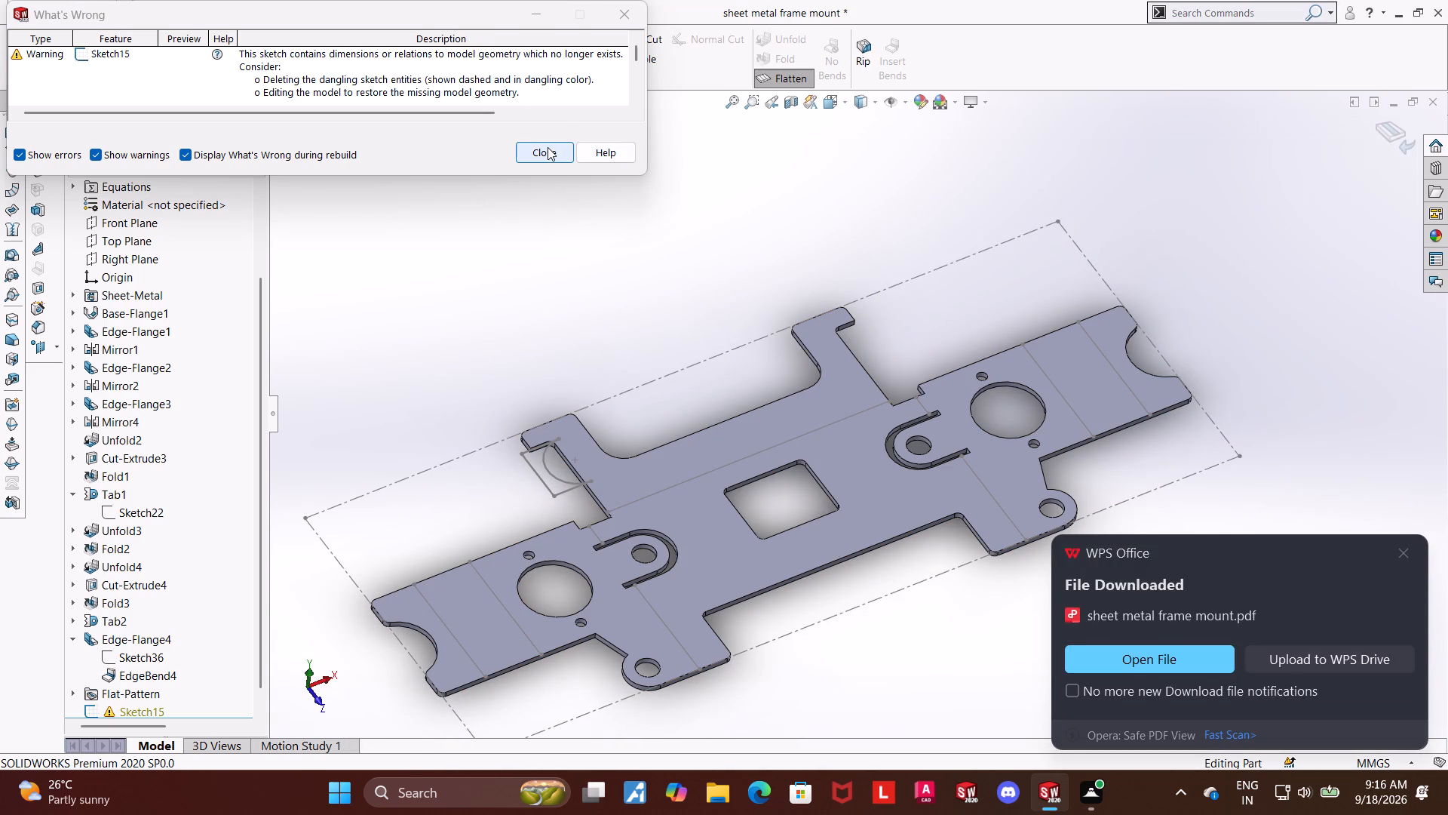
pyautogui.click(548, 147)
# Delete the dangling Sketch15 listed below the Flat-Pattern feature and close the download notification.
pyautogui.scroll(3, 698, 344)
pyautogui.scroll(-3, 890, 560)
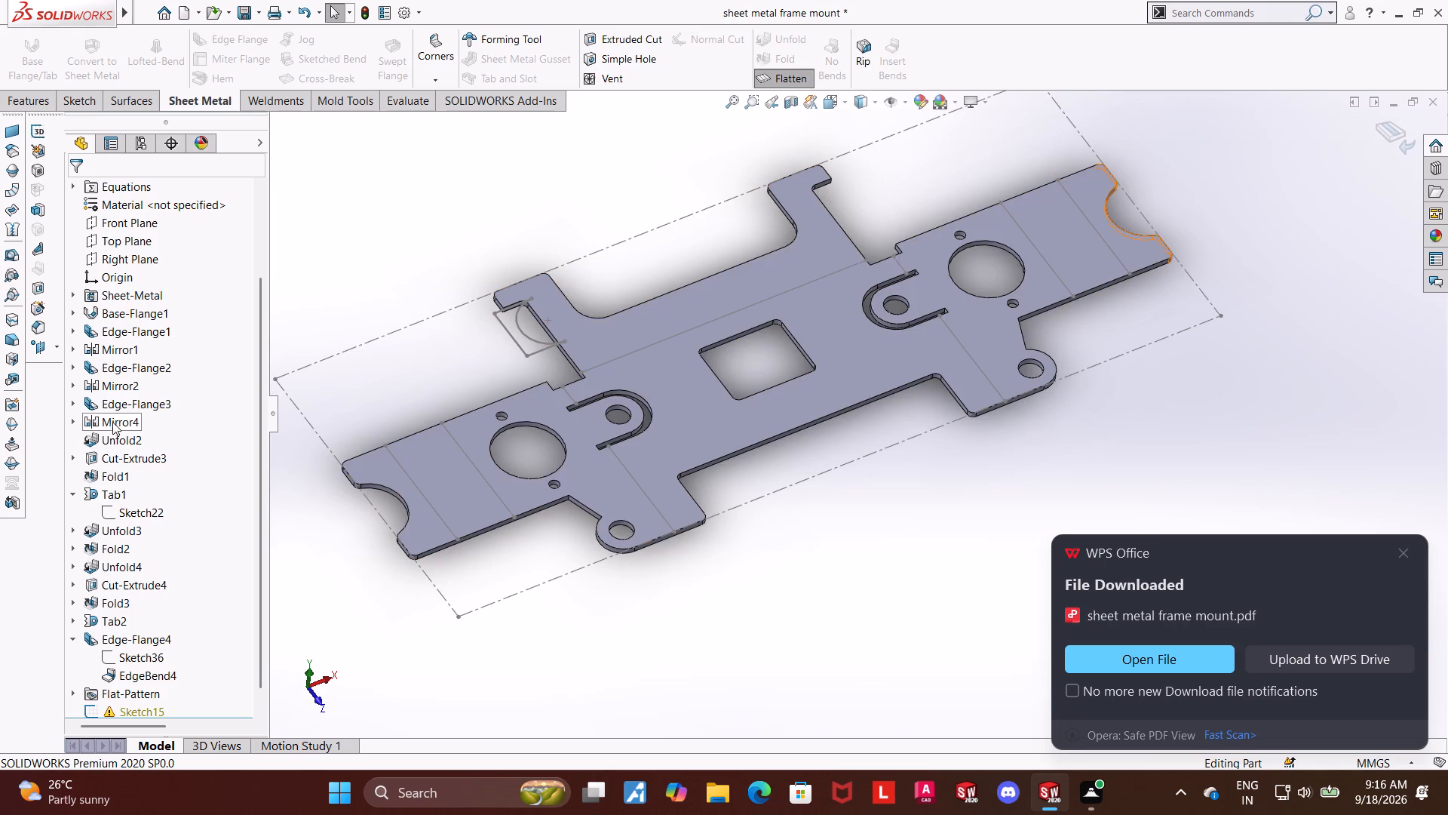
pyautogui.scroll(2, 913, 491)
pyautogui.moveTo(899, 487); pyautogui.dragTo(897, 538, button='middle')
pyautogui.scroll(1, 897, 538)
pyautogui.moveTo(897, 538); pyautogui.dragTo(899, 537, button='middle')
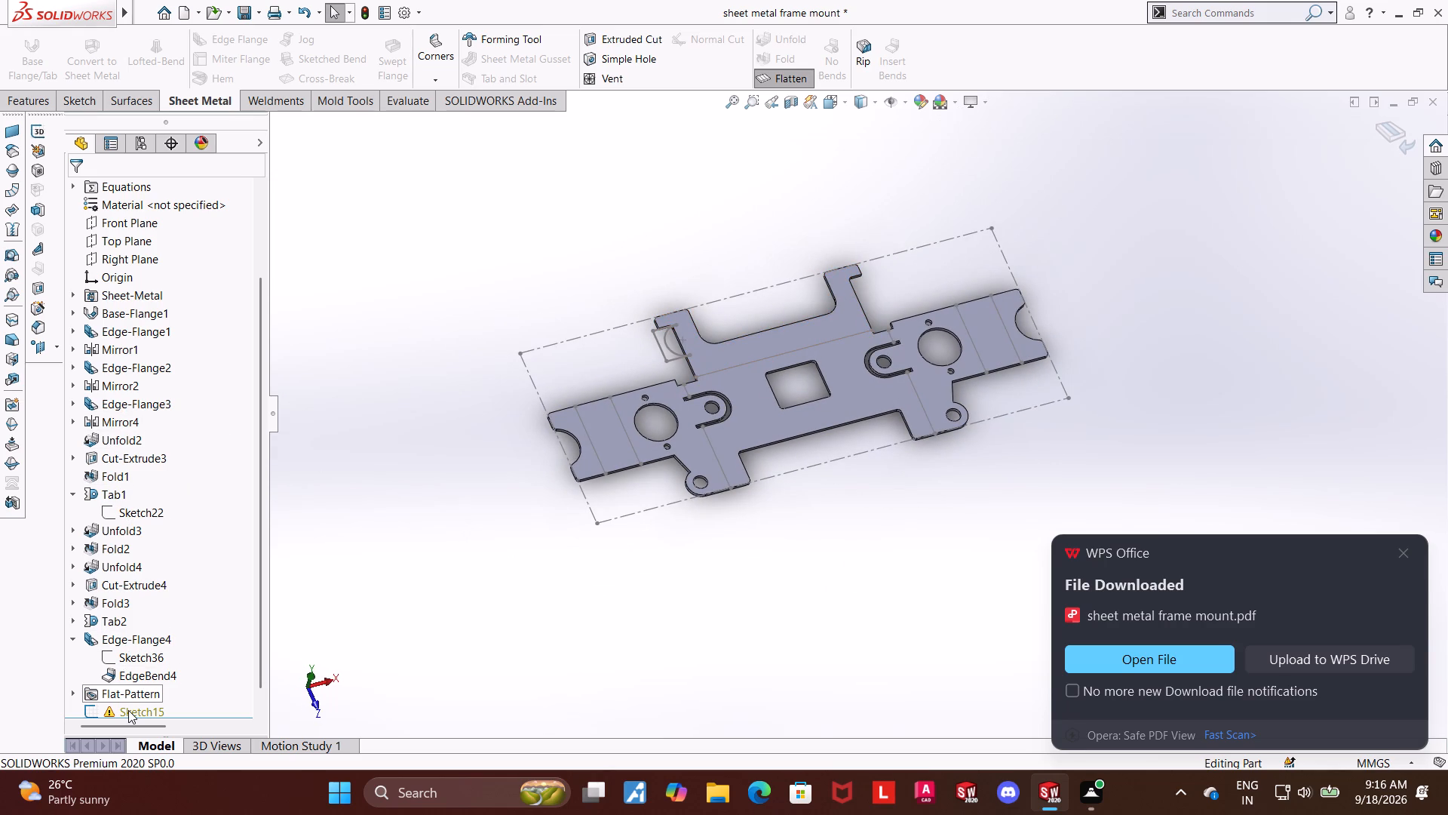
pyautogui.scroll(-4, 128, 710)
pyautogui.rightClick(128, 696)
pyautogui.click(164, 590)
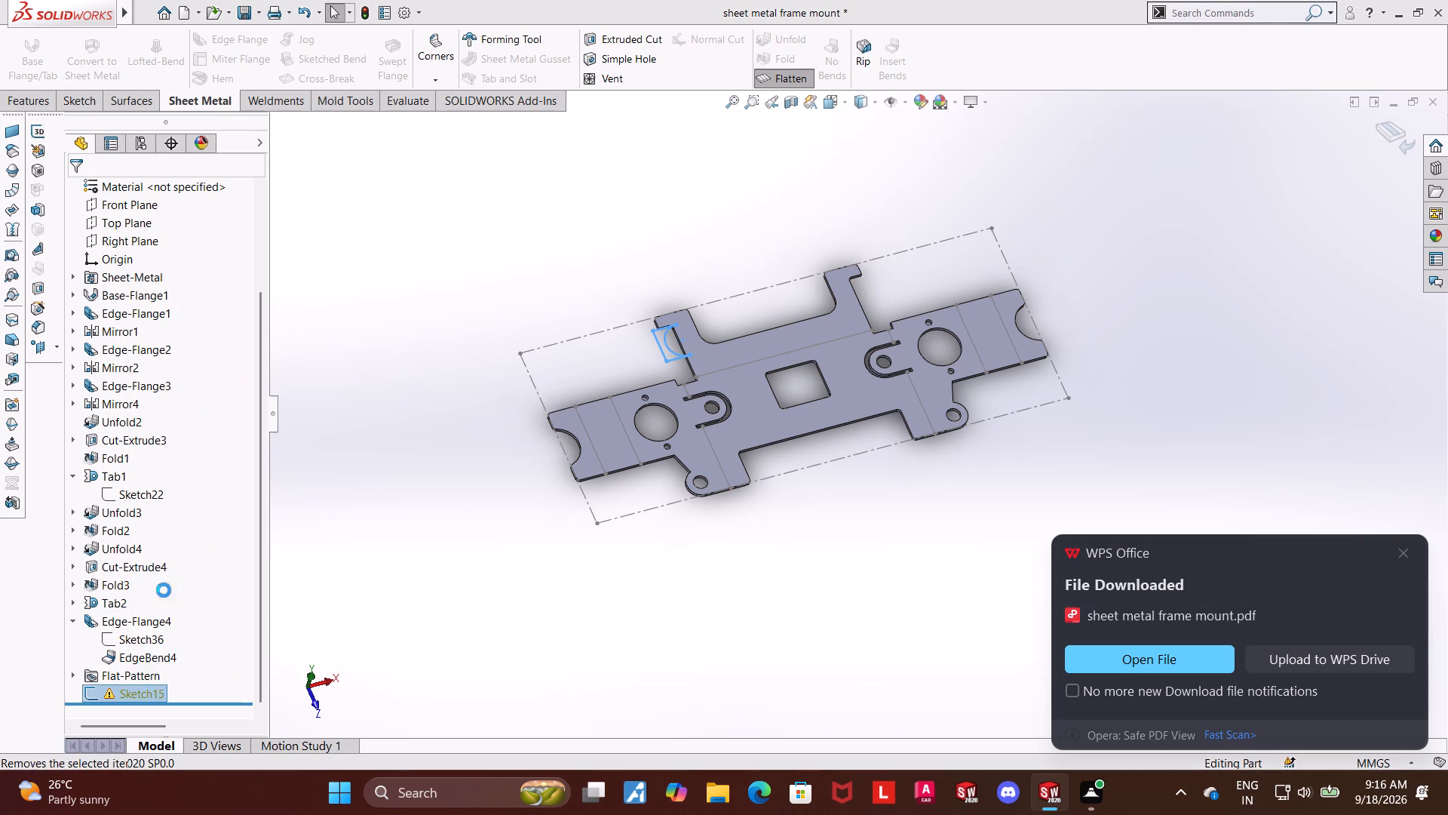
pyautogui.click(831, 292)
pyautogui.doubleClick(814, 575)
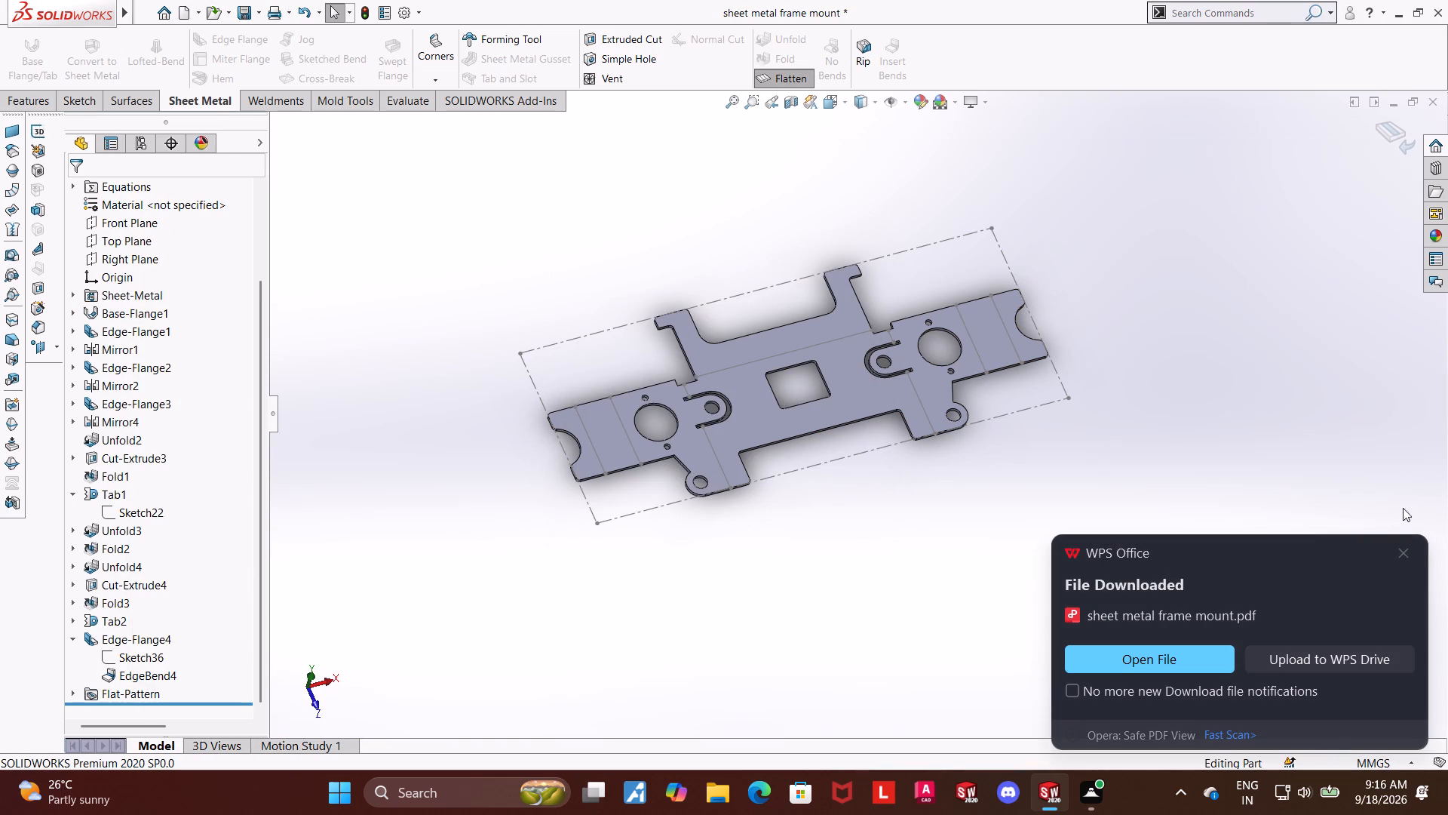
pyautogui.click(1405, 551)
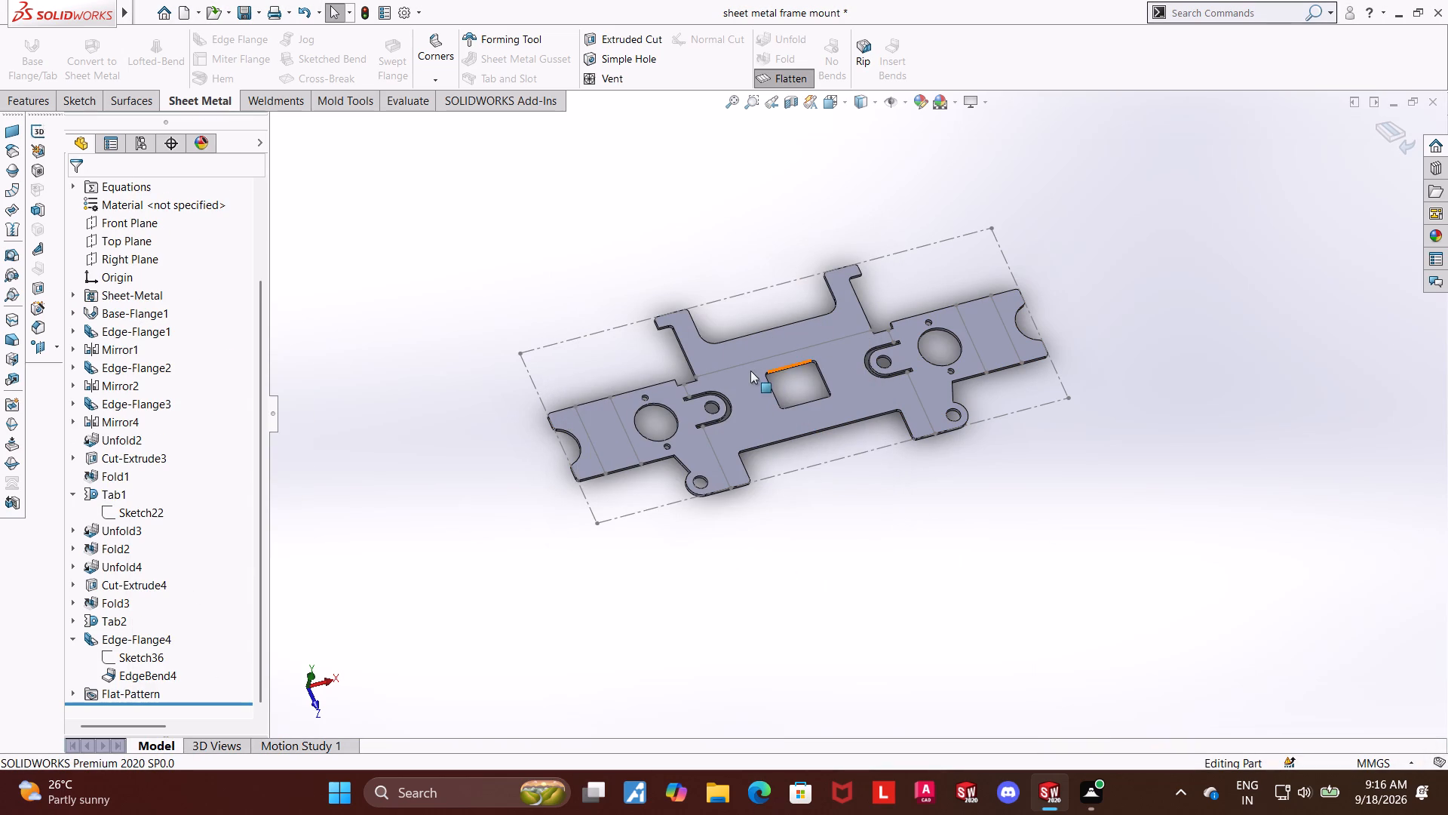
# Start a DXF/DWG export of the flattened body as a Dwg file named "sheet metal frame mount" in Downloads.
pyautogui.rightClick(757, 366)
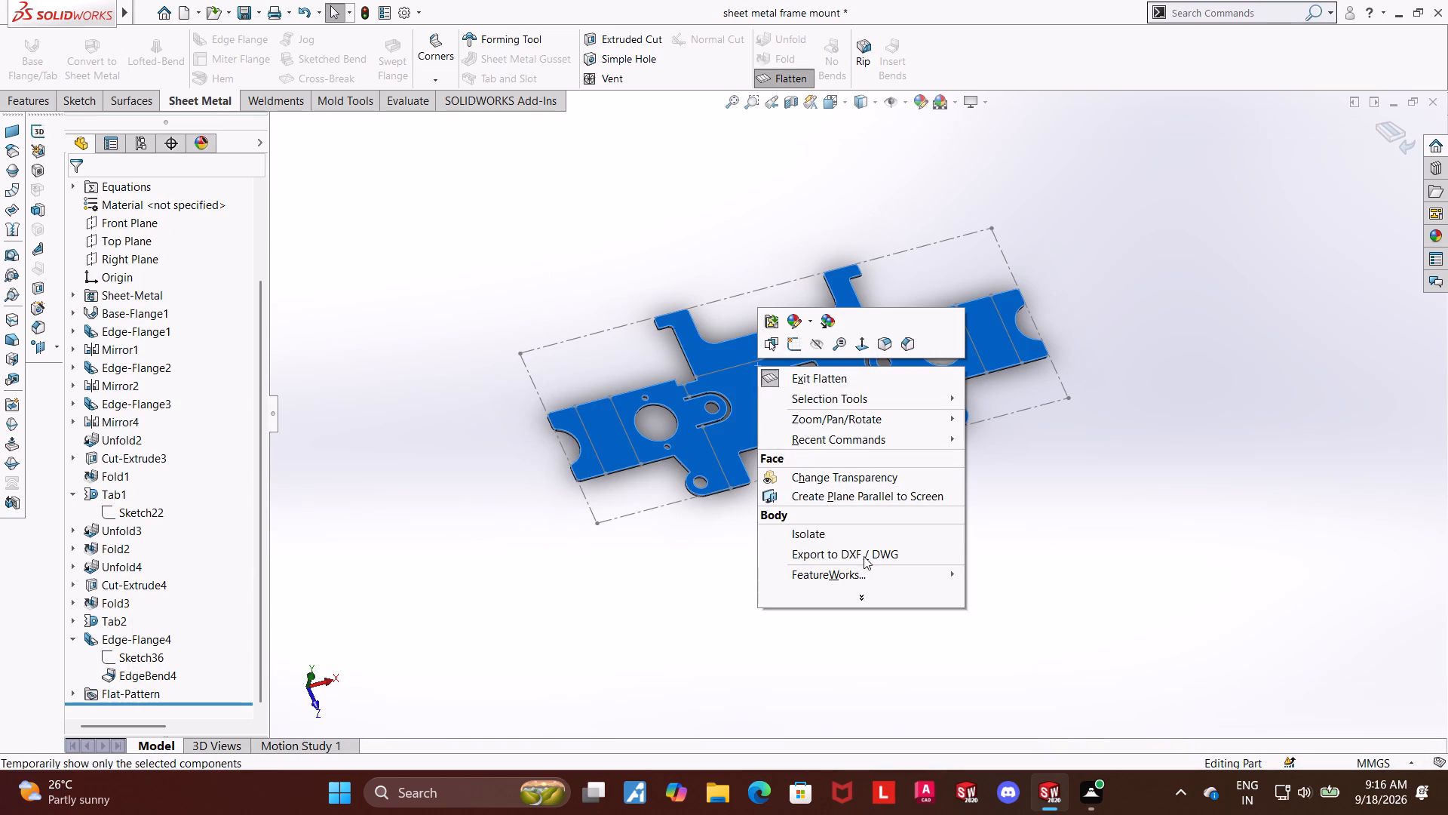
pyautogui.click(864, 556)
pyautogui.click(669, 474)
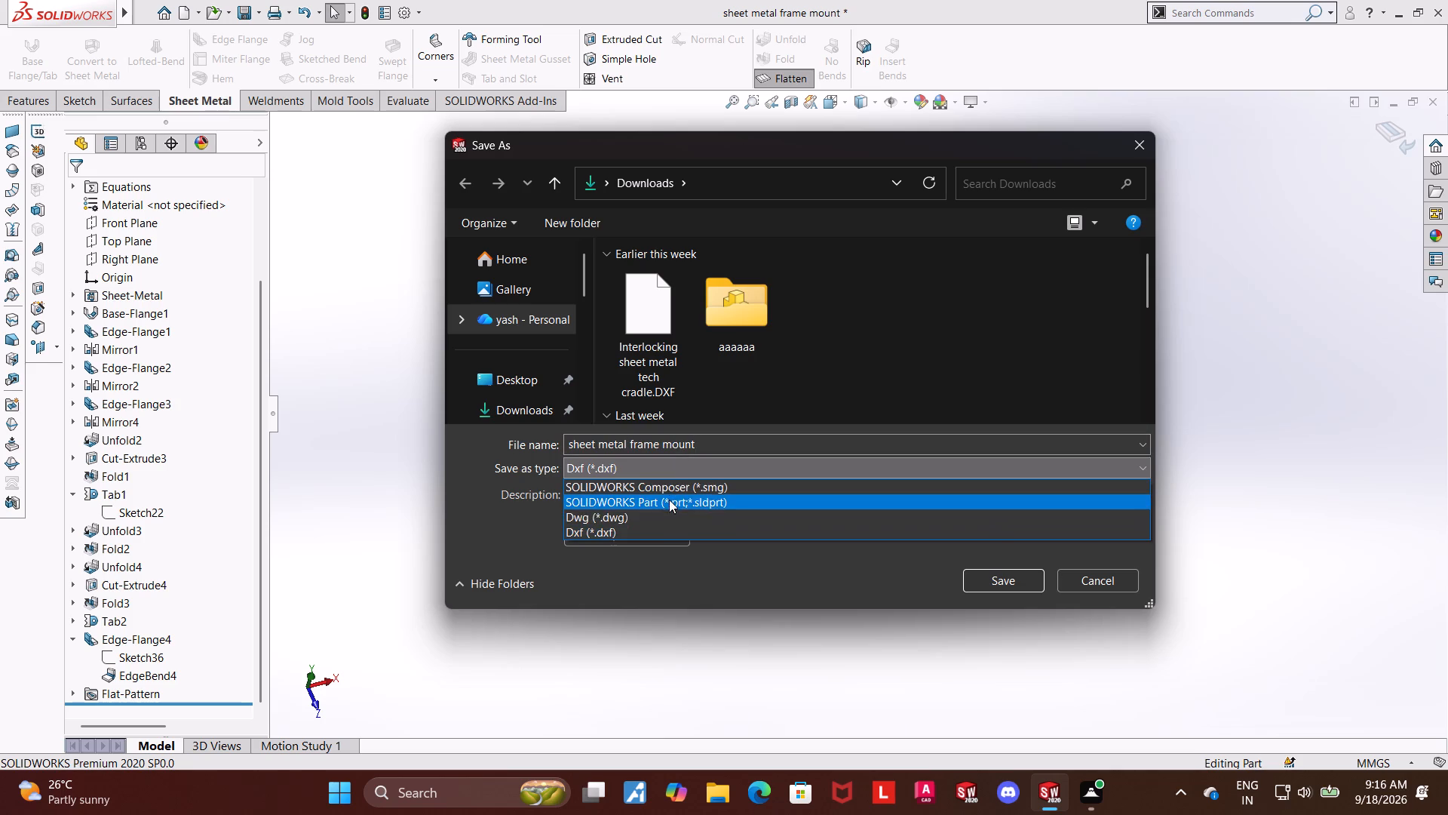
pyautogui.click(664, 518)
pyautogui.click(995, 578)
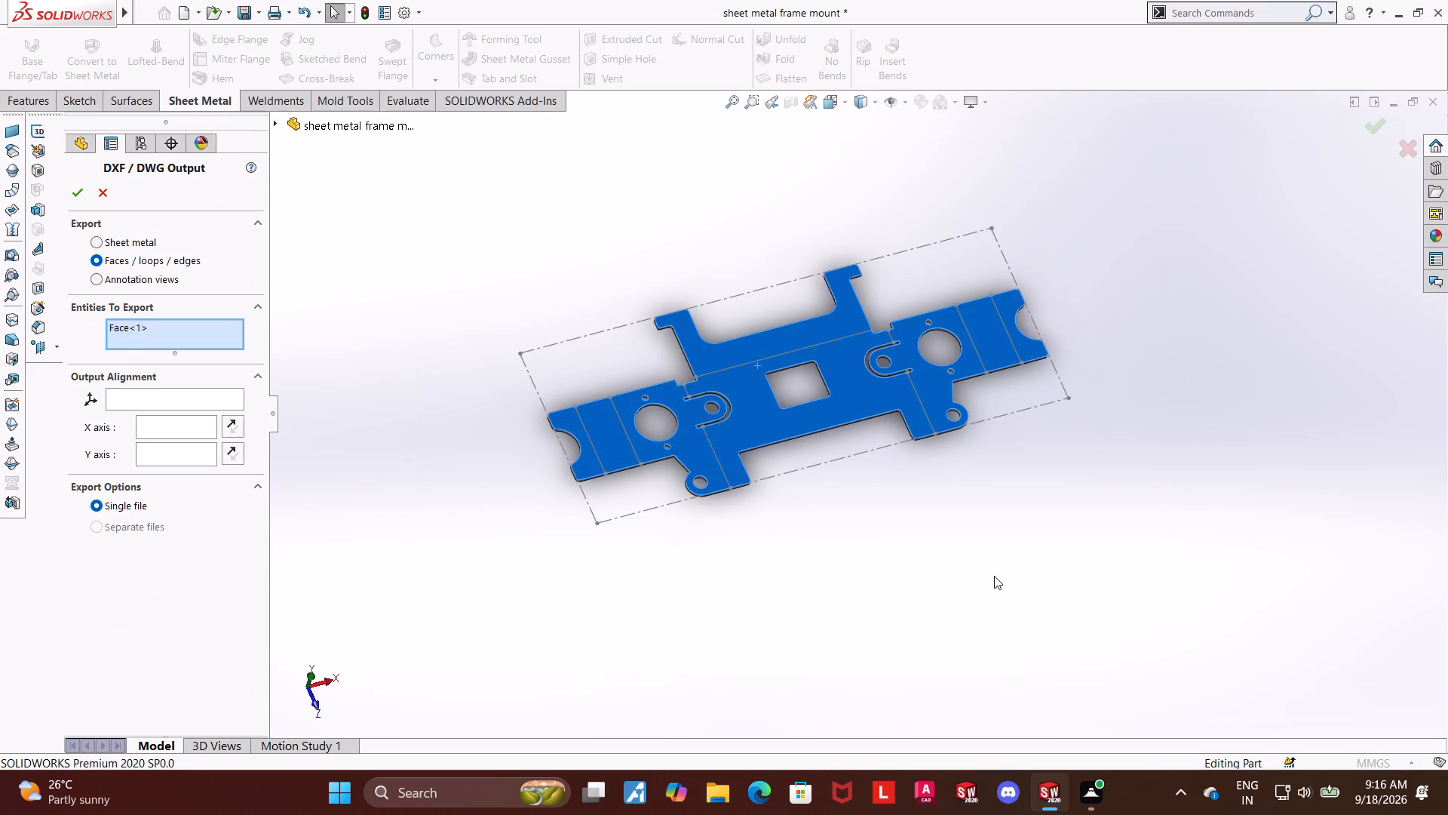
# Export the DWG as sheet metal with geometry, hidden edges, bend lines, sketches and bounding box, and save it from the cleanup preview.
pyautogui.click(98, 245)
pyautogui.click(128, 341)
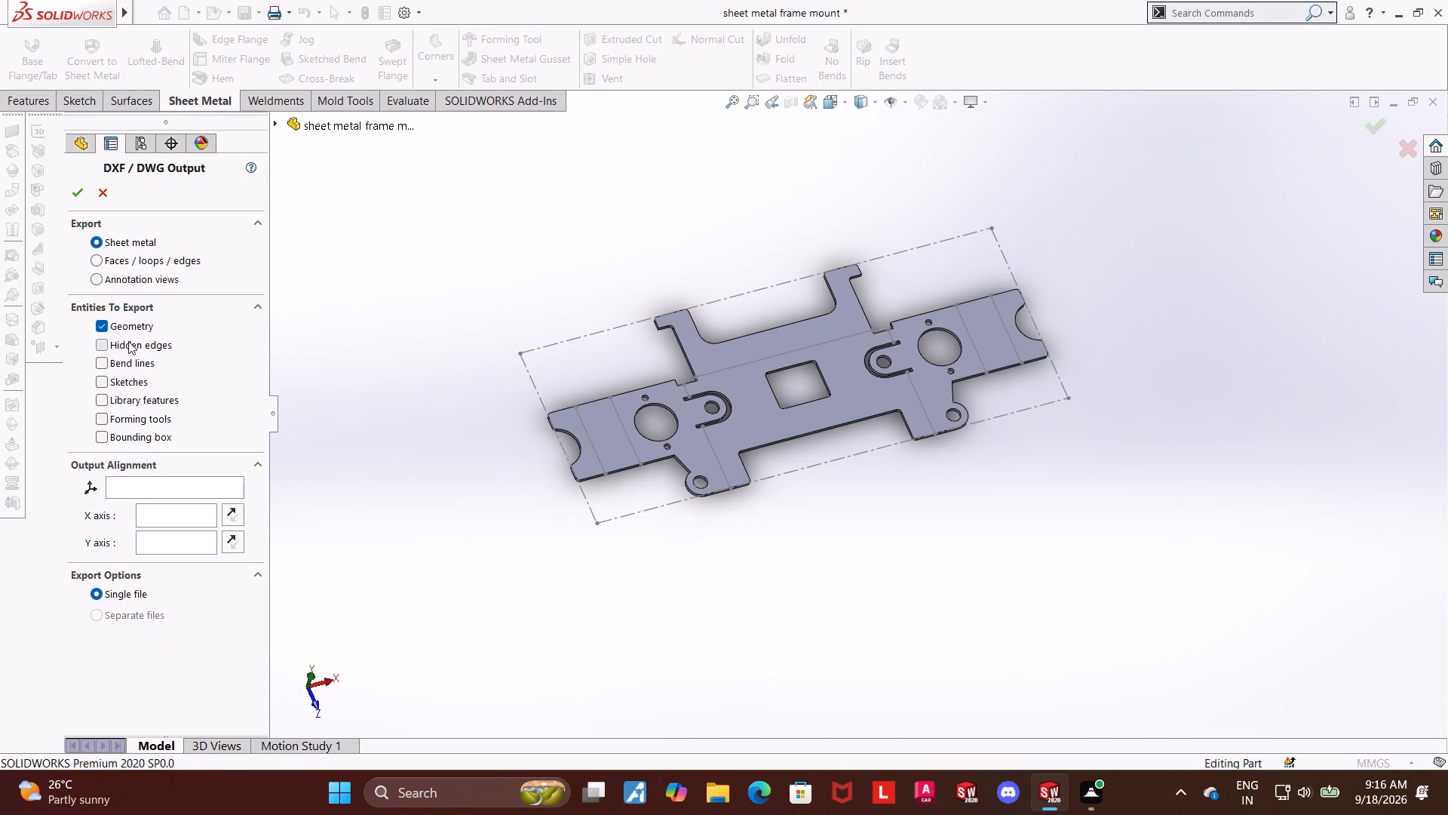
pyautogui.click(133, 359)
pyautogui.click(130, 386)
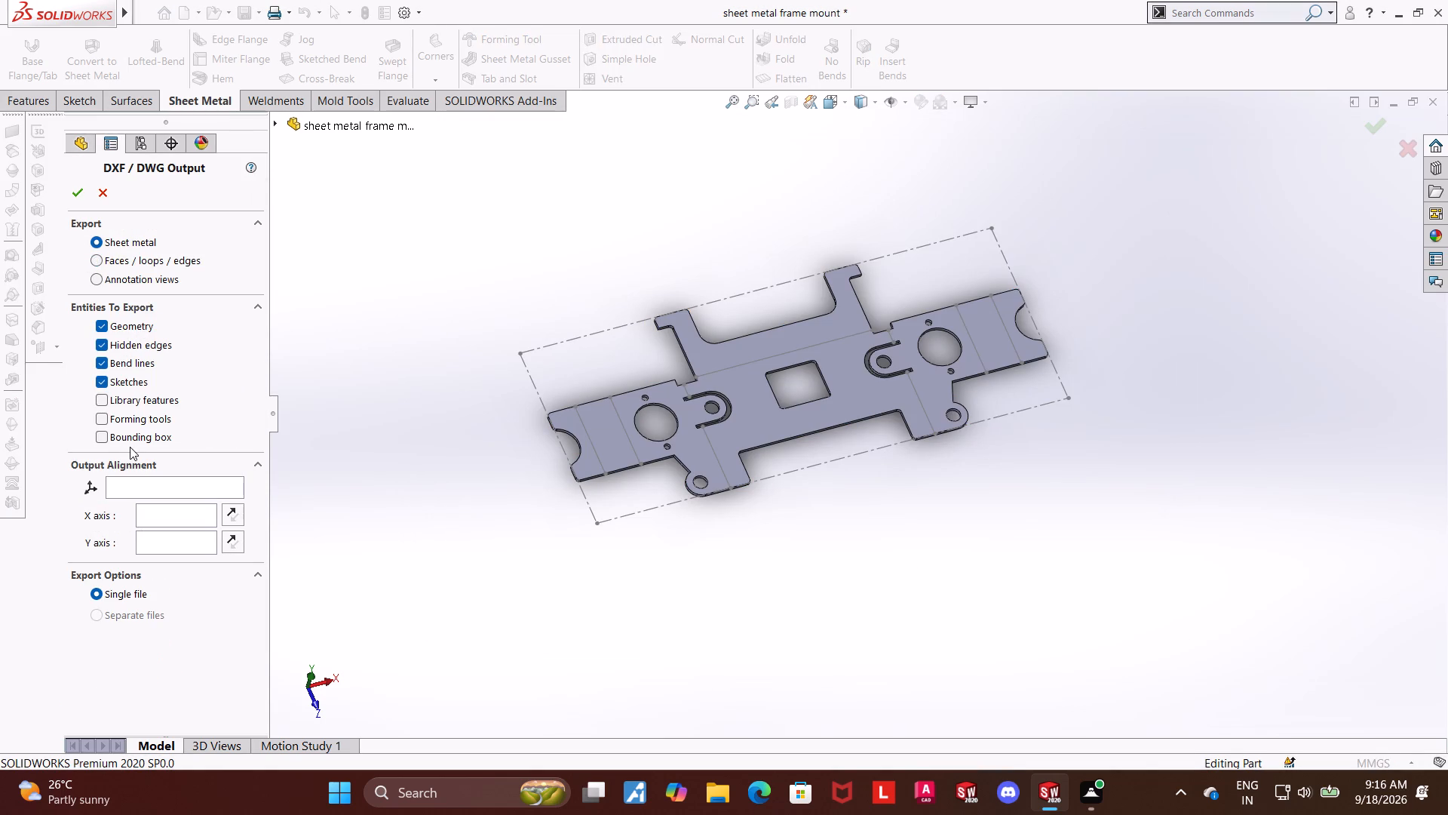
pyautogui.click(130, 442)
pyautogui.click(72, 194)
pyautogui.middleClick(1061, 465)
pyautogui.moveTo(1041, 469); pyautogui.dragTo(968, 542, button='middle')
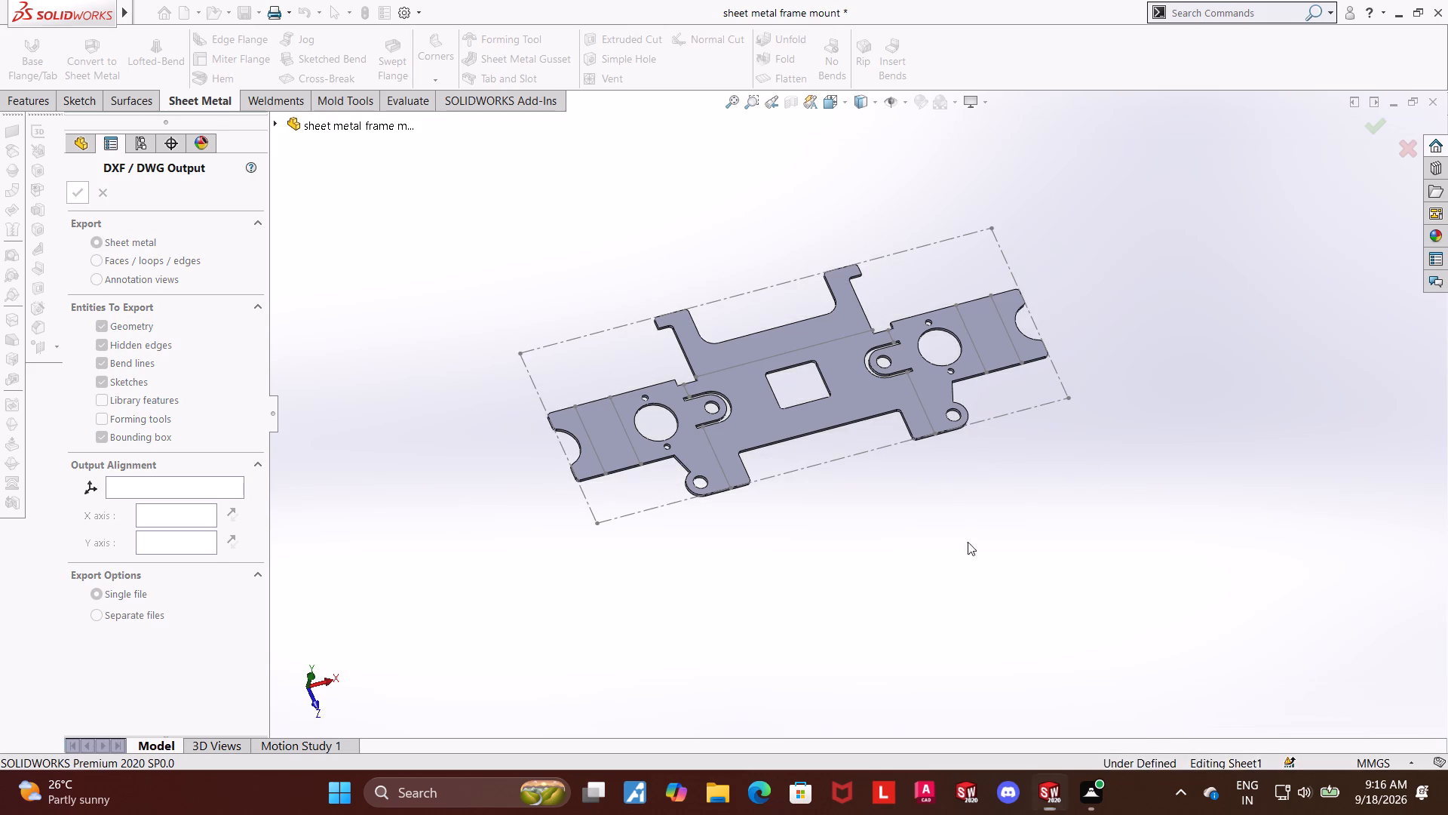
pyautogui.moveTo(968, 542); pyautogui.dragTo(961, 564, button='middle')
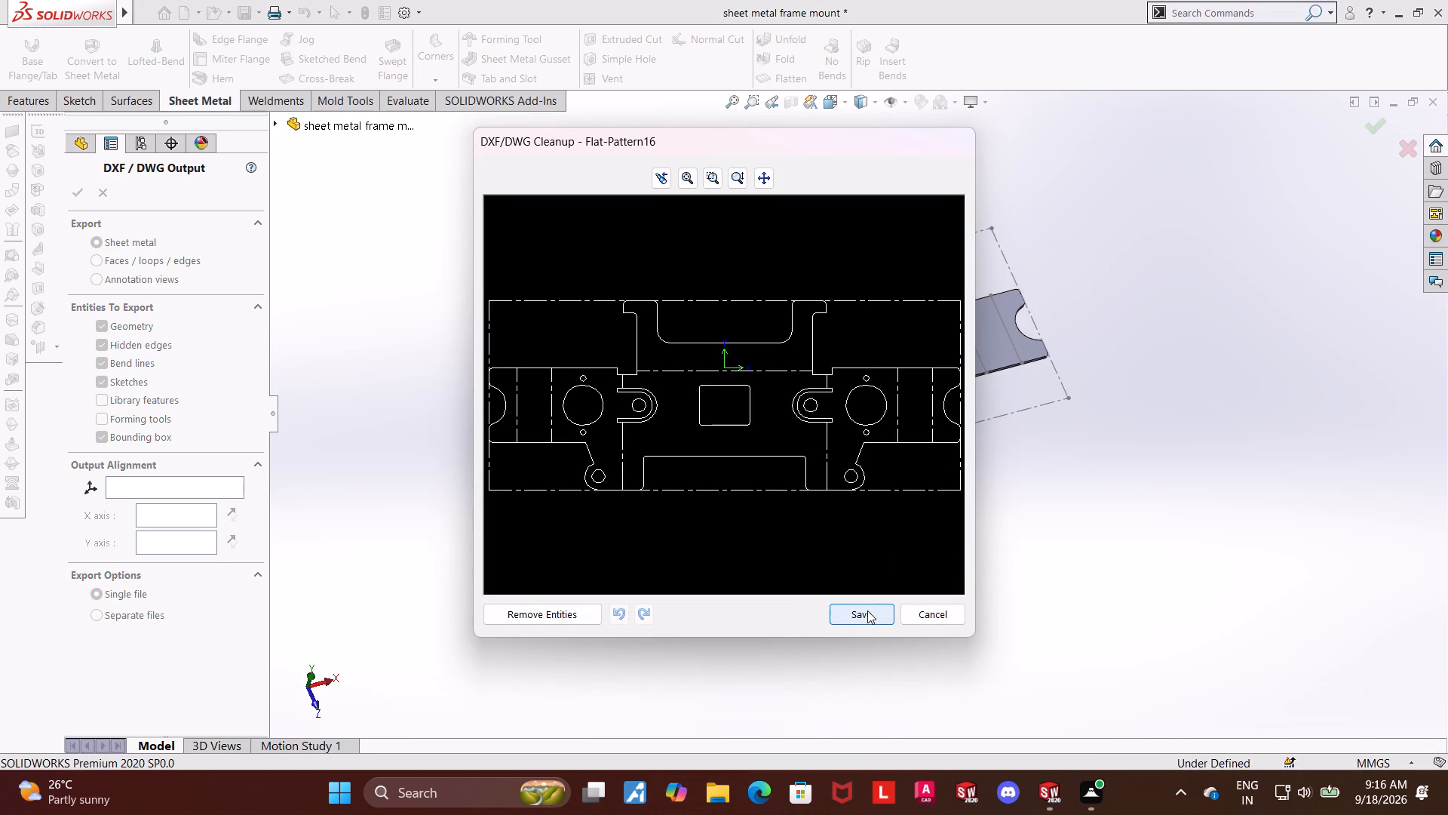
pyautogui.click(867, 610)
# Exit the flattened state to return the part to its folded form.
pyautogui.click(781, 83)
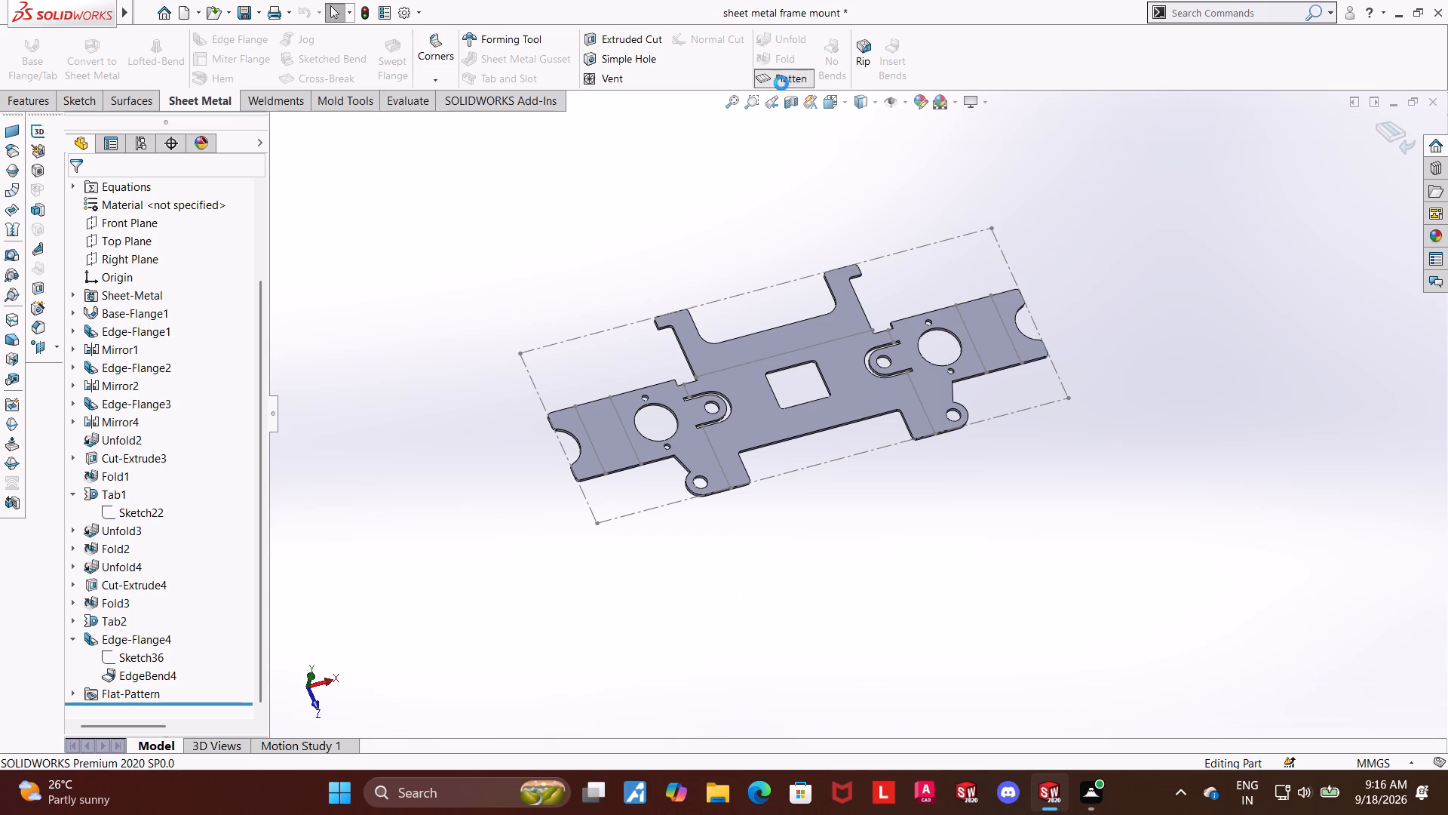
# Save the folded part over the existing "sheet metal frame mount" part file in Downloads.
pyautogui.moveTo(603, 218); pyautogui.dragTo(600, 176, button='middle')
pyautogui.scroll(-4, 762, 393)
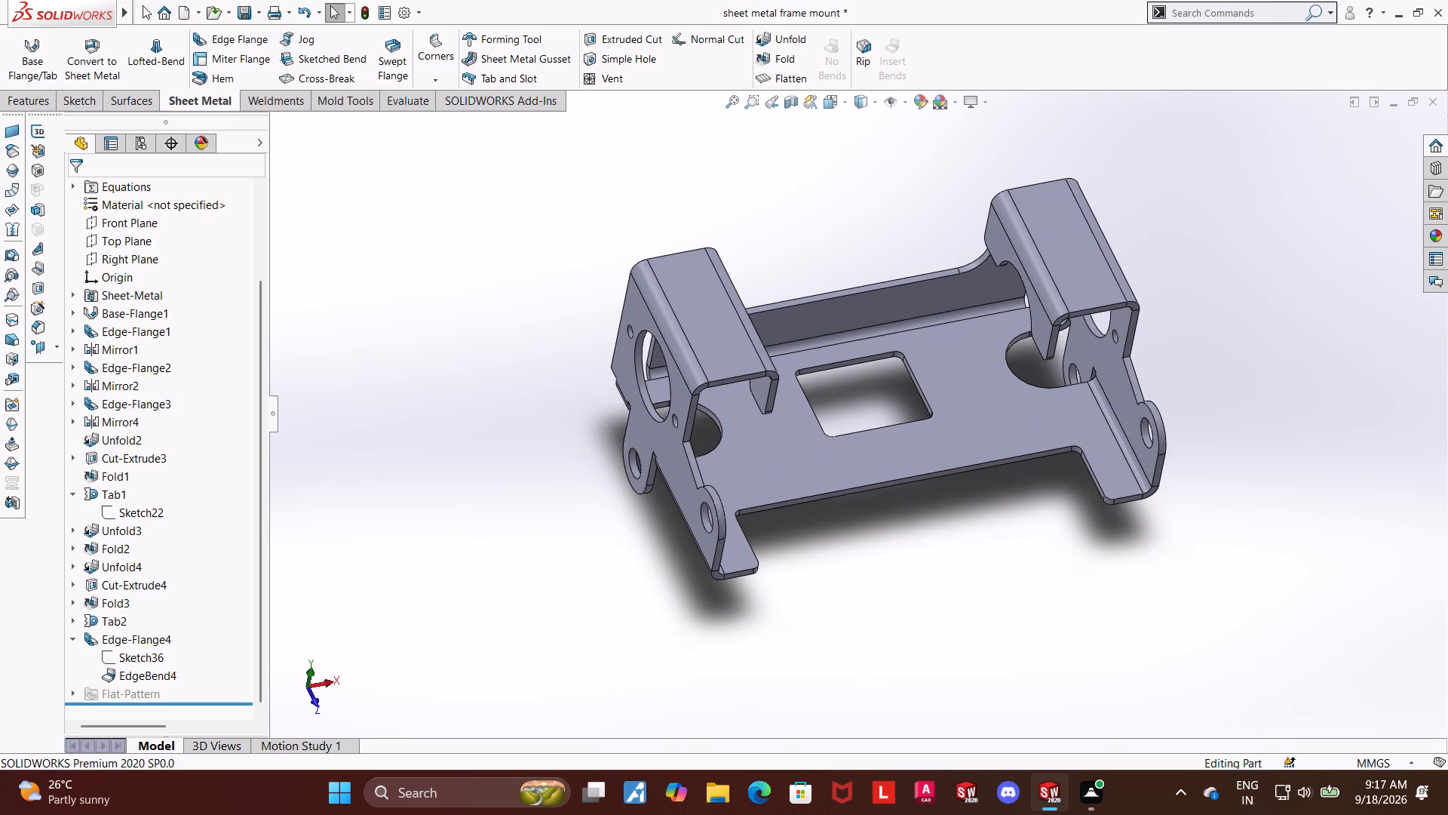
pyautogui.click(176, 207)
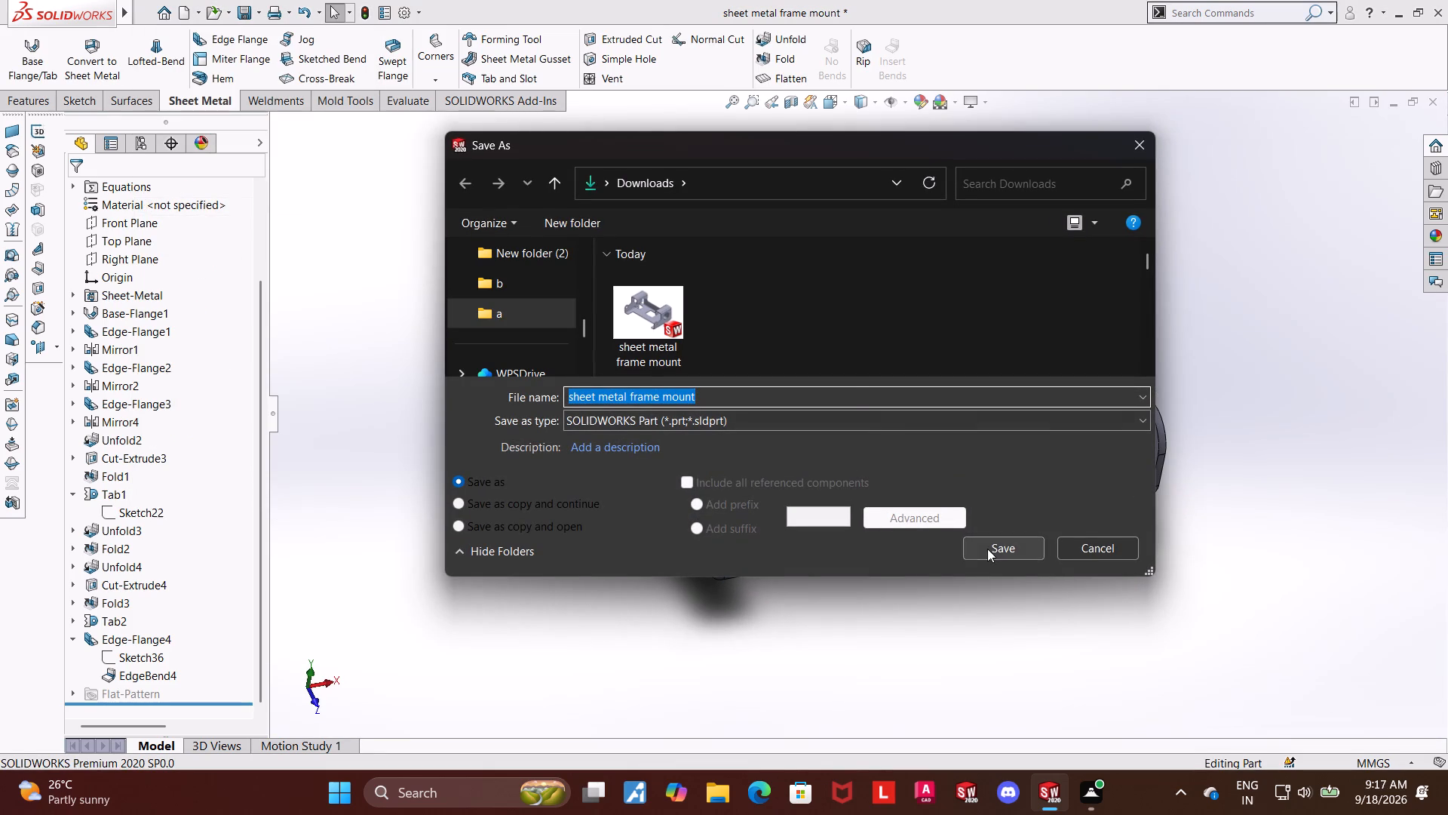
pyautogui.click(987, 549)
pyautogui.click(759, 398)
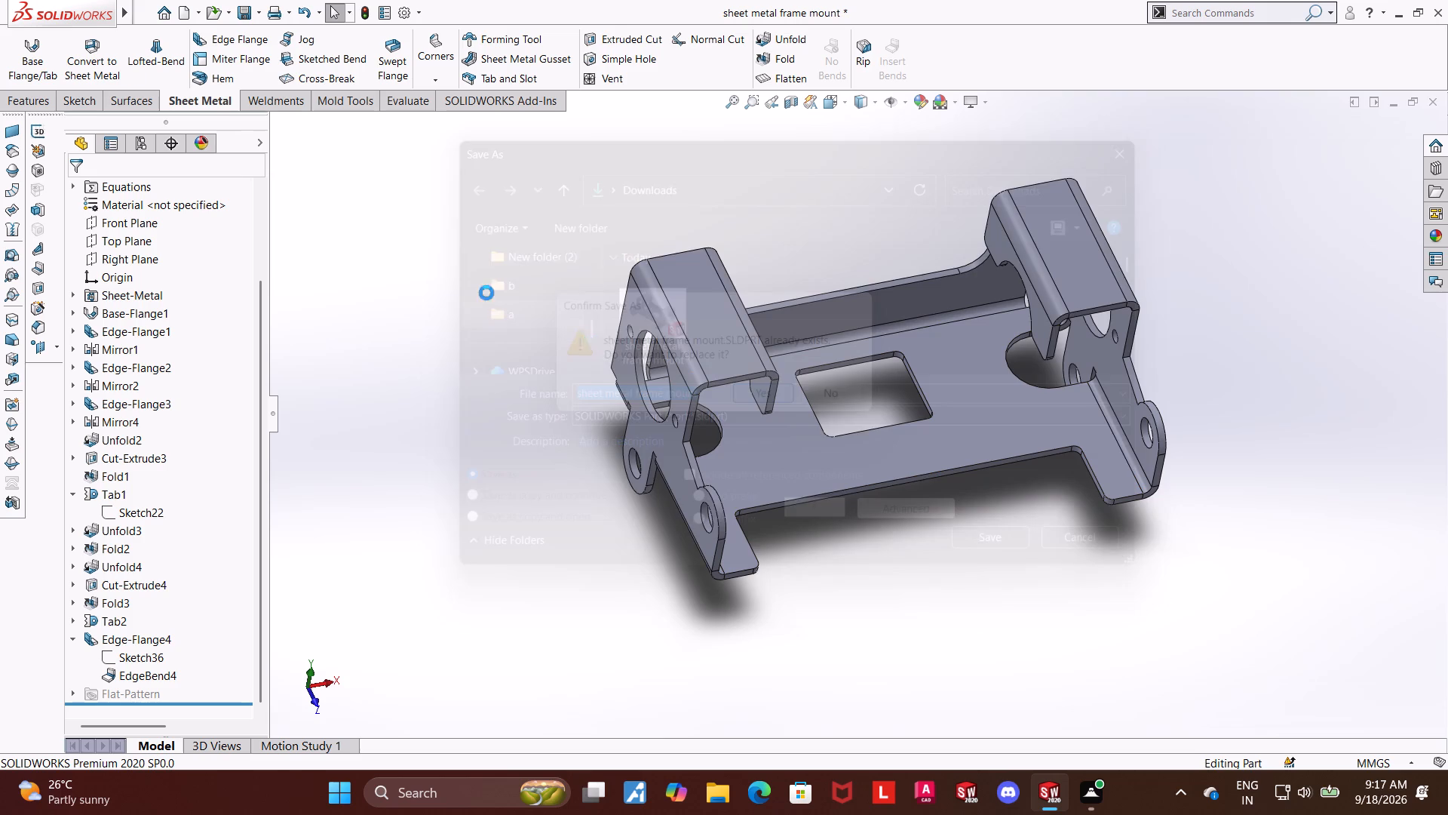
pyautogui.click(680, 531)
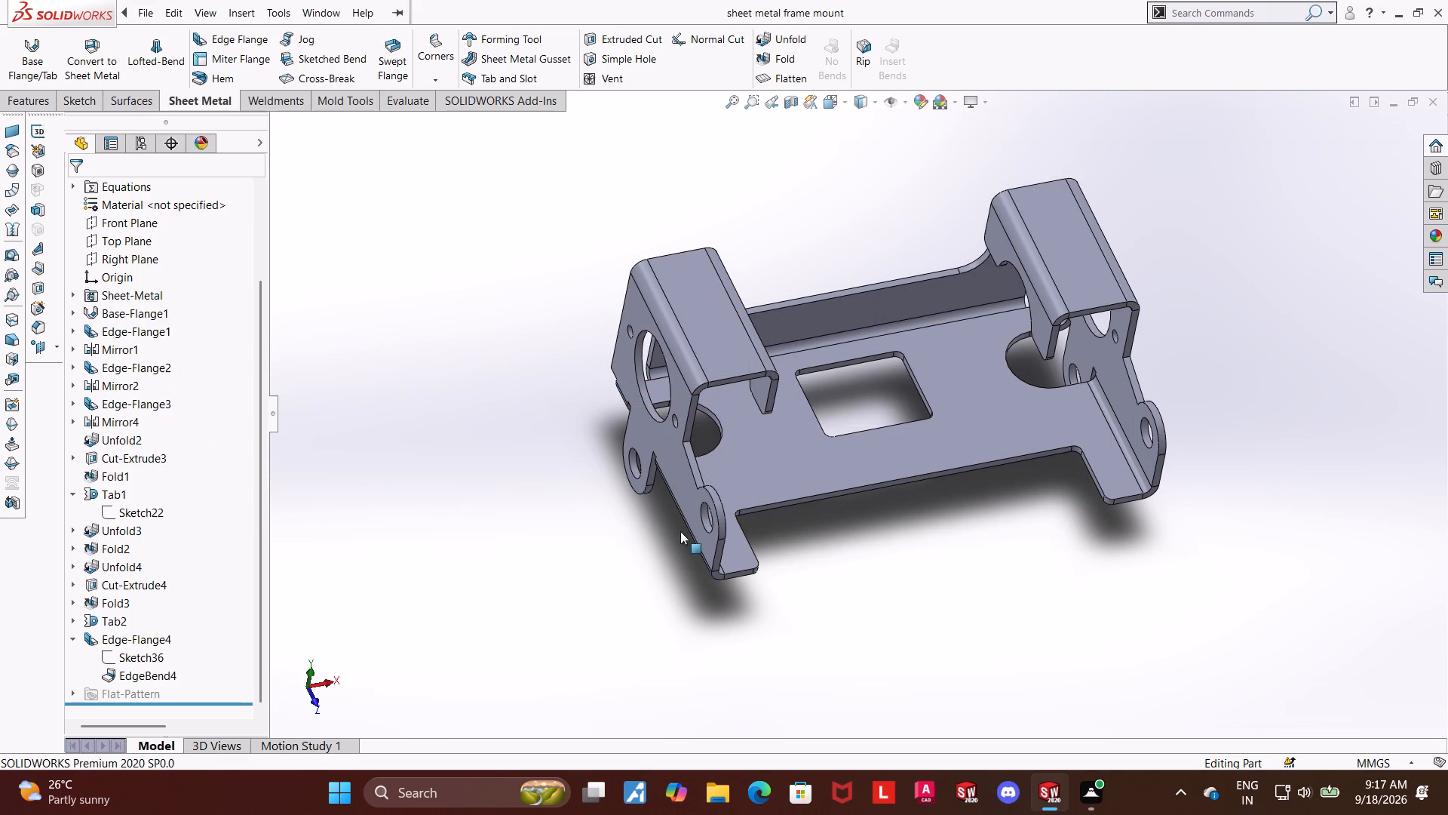
# Save the folded part as a PDF in a lower, near-front view, replacing the existing "sheet metal frame mount" PDF.
pyautogui.moveTo(864, 607); pyautogui.dragTo(866, 486, button='middle')
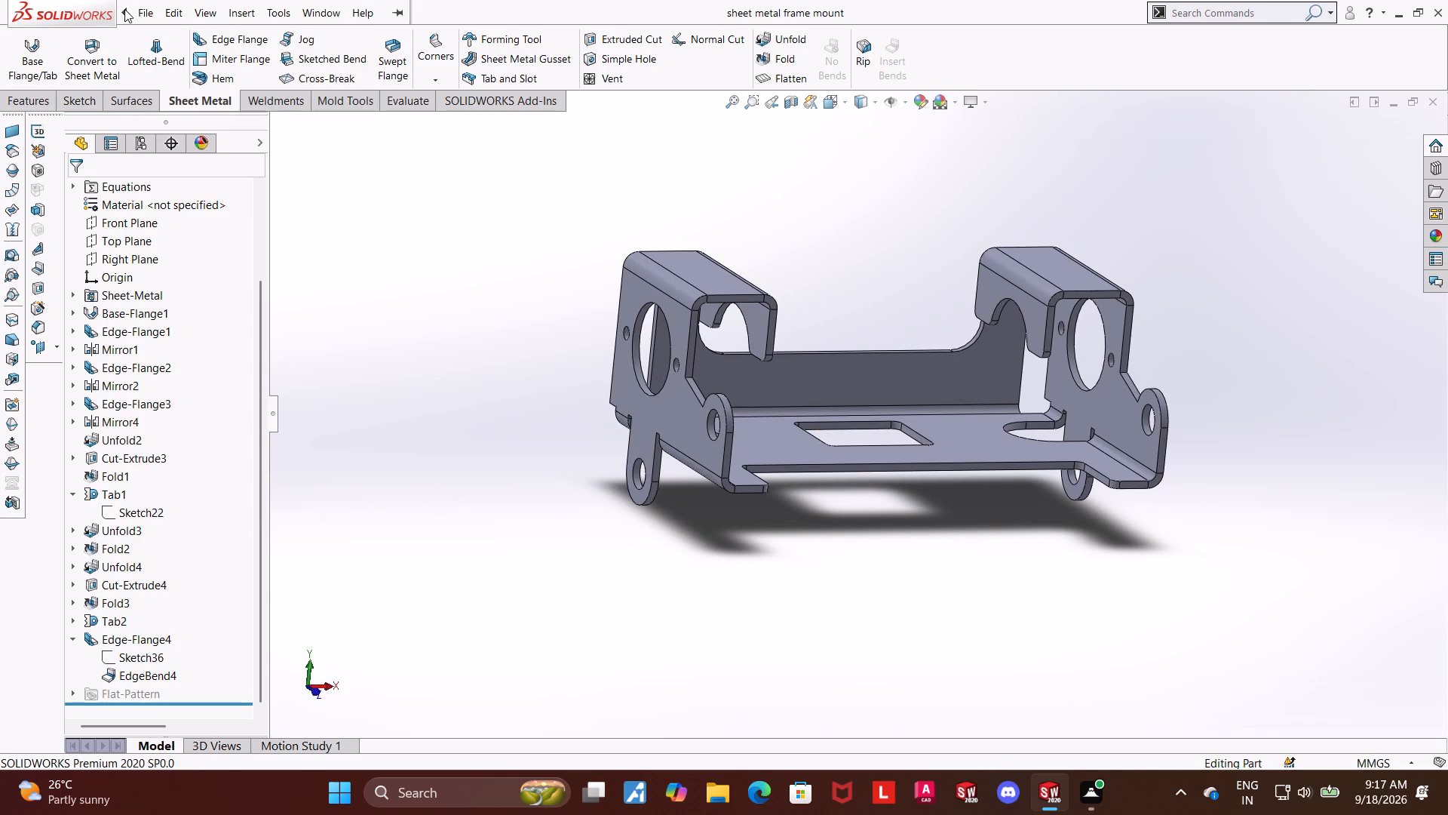
pyautogui.click(165, 202)
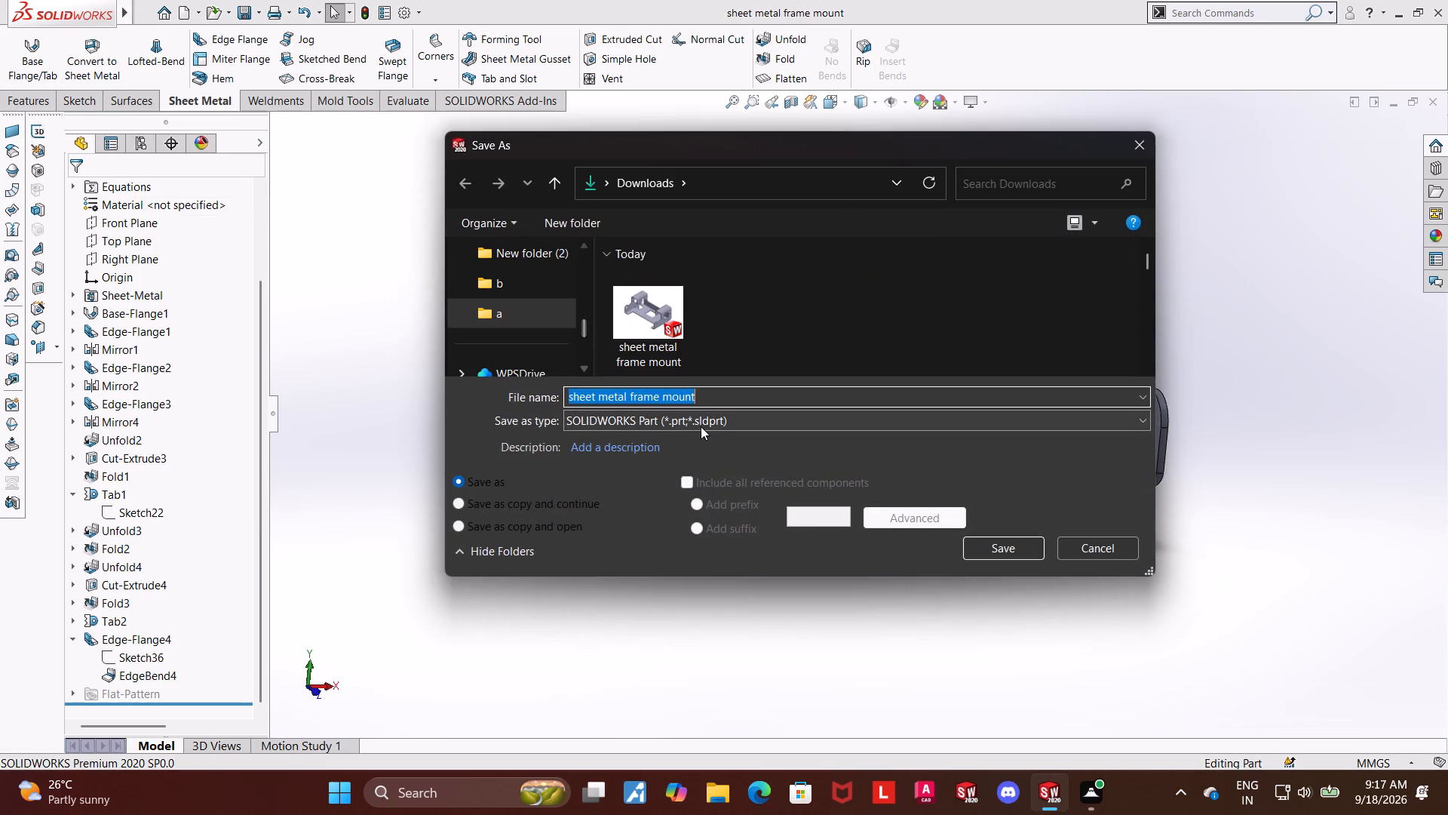
pyautogui.click(701, 426)
pyautogui.click(752, 118)
pyautogui.click(990, 570)
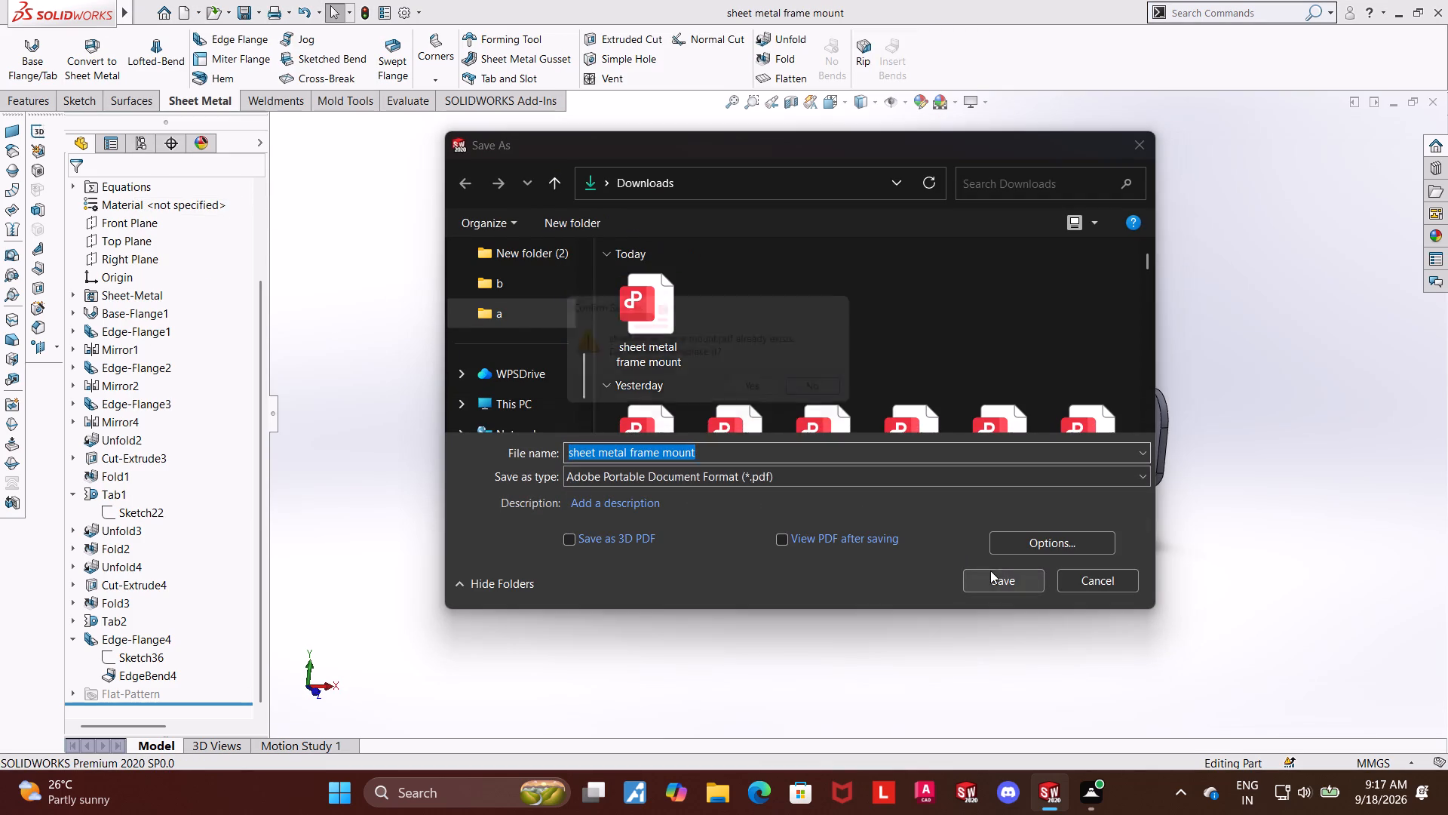
pyautogui.click(762, 397)
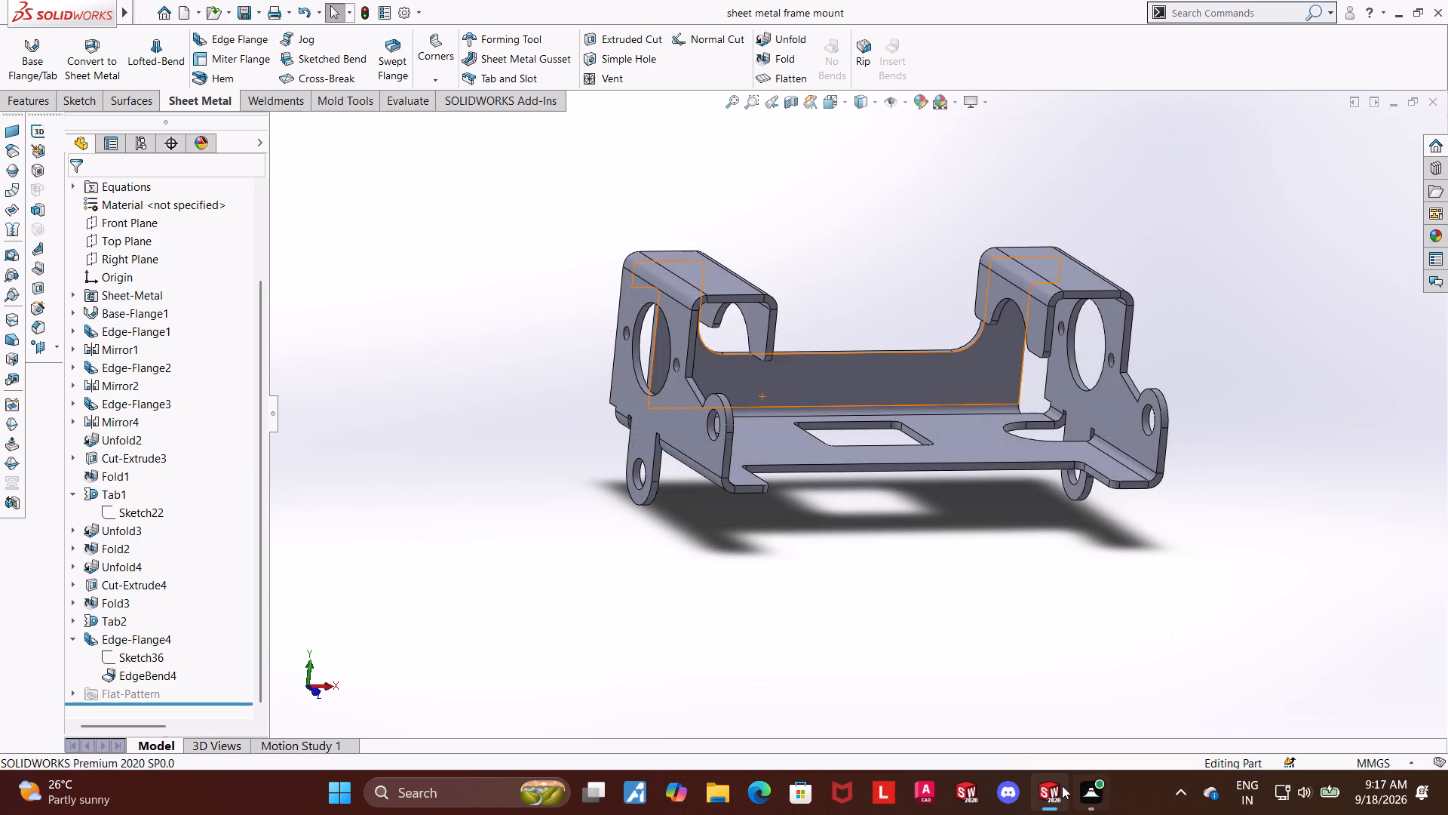